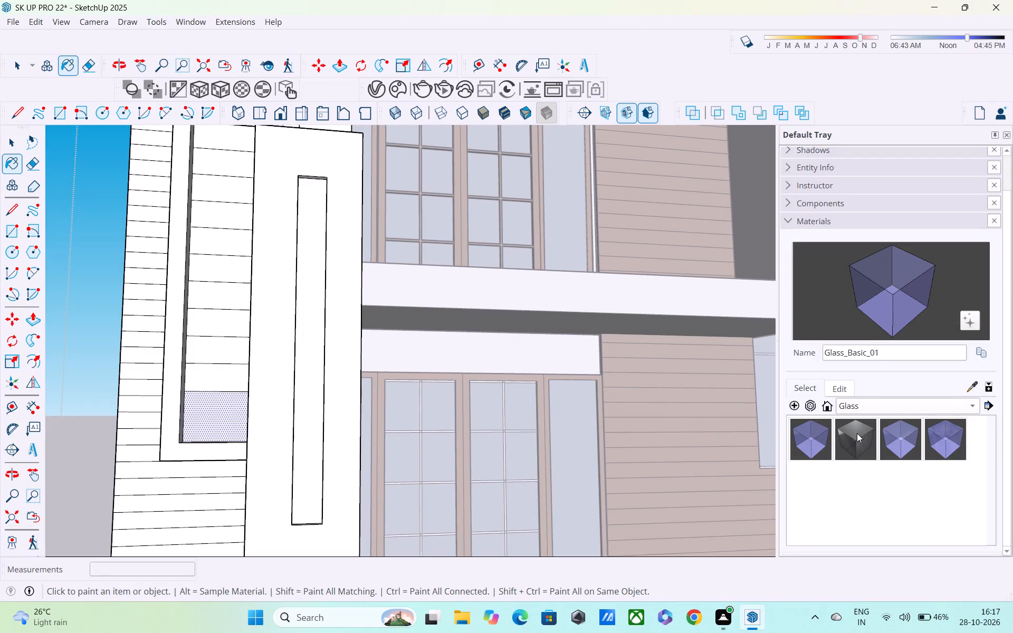
Paint the lowest and uppermost faces of the tower's recessed panel with Glass_Sky Reflection_01 and finish editing the tower.
{"action": "left_click", "coordinate": [946, 434]}
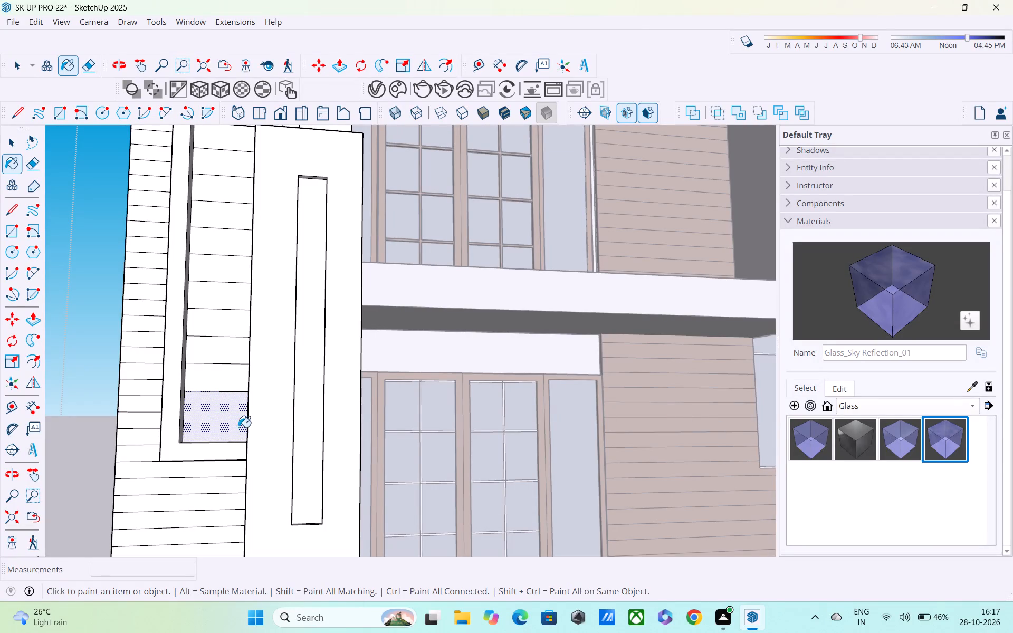
{"action": "left_click", "coordinate": [216, 415]}
{"action": "middle_click_drag", "start_coordinate": [223, 404], "coordinate": [223, 437]}
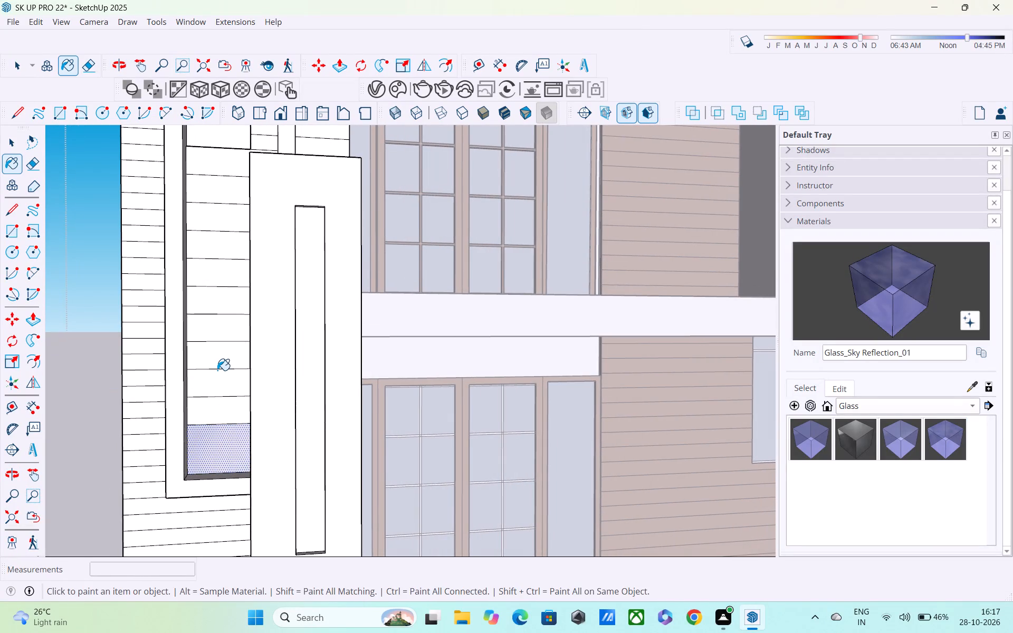
{"action": "scroll", "coordinate": [217, 370], "scroll_direction": "down", "scroll_amount": 4}
{"action": "scroll", "coordinate": [219, 362], "scroll_direction": "up", "scroll_amount": 1}
{"action": "middle_click_drag", "start_coordinate": [219, 362], "coordinate": [260, 517], "text": "shift"}
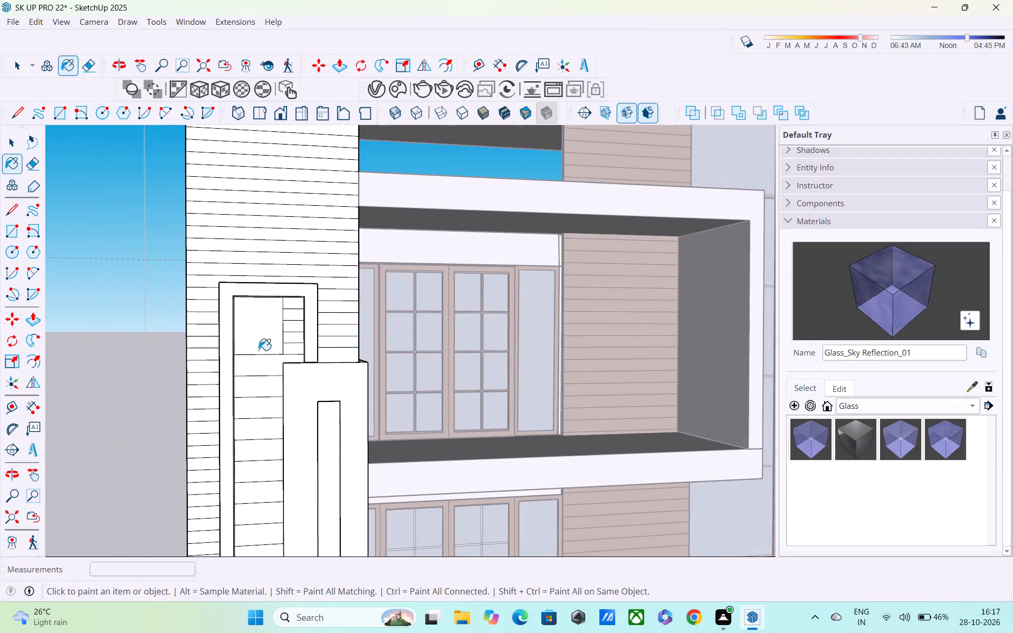
{"action": "left_click", "coordinate": [256, 336]}
{"action": "key", "text": "space"}
{"action": "left_click", "coordinate": [66, 301]}
Examine the tower's glazed panel faces and the whole front facade from below, from the front and at a distance.
{"action": "middle_click_drag", "start_coordinate": [359, 440], "coordinate": [227, 394]}
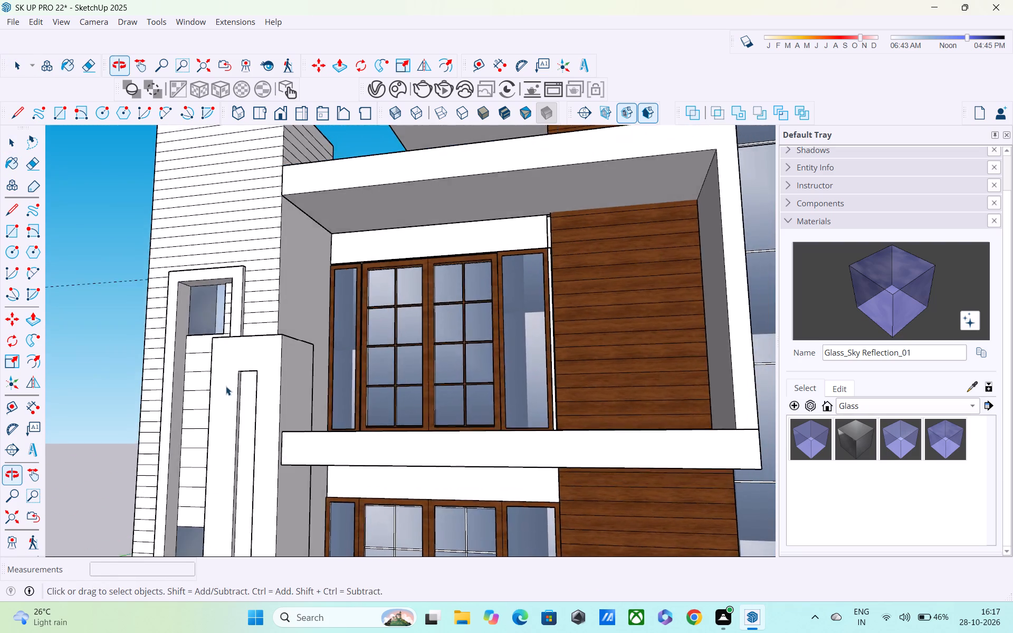
{"action": "scroll", "coordinate": [226, 385], "scroll_direction": "down", "scroll_amount": 6}
{"action": "middle_click_drag", "start_coordinate": [254, 428], "coordinate": [337, 479]}
{"action": "scroll", "coordinate": [341, 470], "scroll_direction": "up", "scroll_amount": 1}
{"action": "scroll", "coordinate": [341, 454], "scroll_direction": "down", "scroll_amount": 5}
{"action": "middle_click_drag", "start_coordinate": [339, 474], "coordinate": [324, 424]}
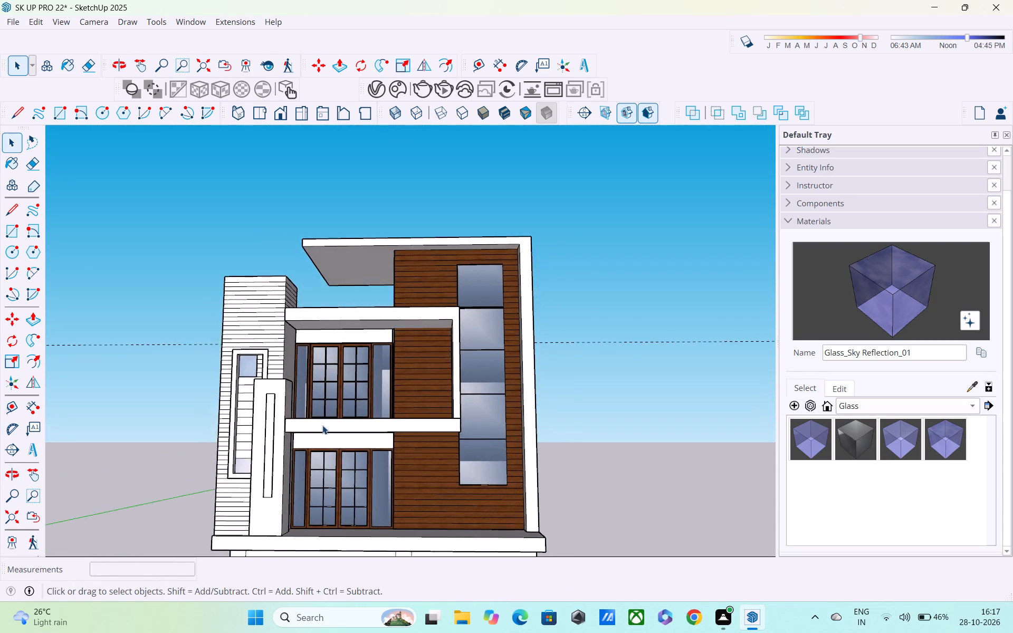
{"action": "scroll", "coordinate": [321, 425], "scroll_direction": "up", "scroll_amount": 1}
{"action": "scroll", "coordinate": [321, 425], "scroll_direction": "down", "scroll_amount": 7}
{"action": "middle_click_drag", "start_coordinate": [319, 447], "coordinate": [292, 482]}
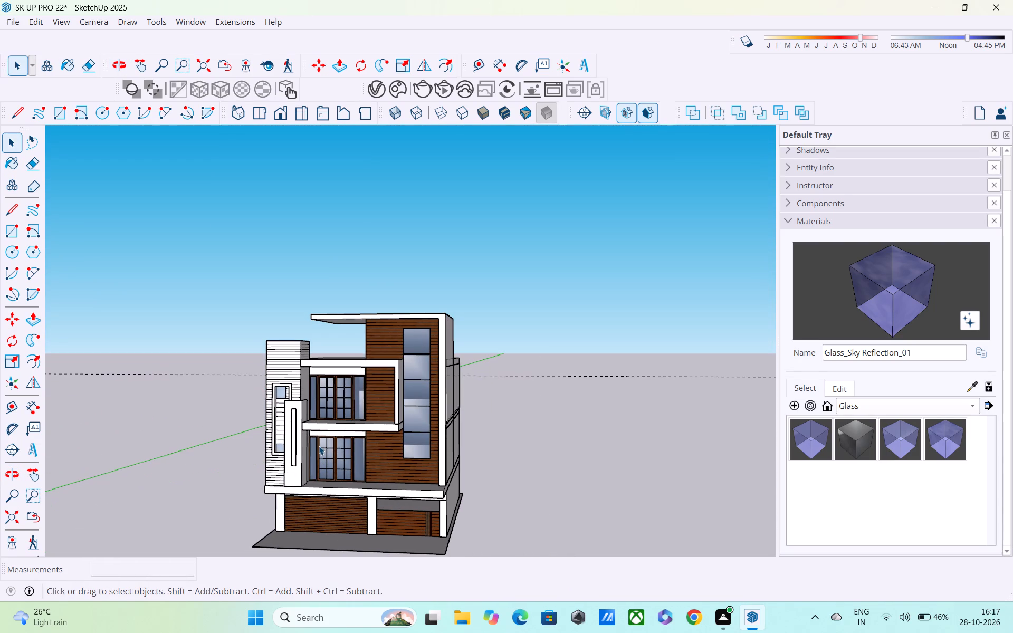
{"action": "scroll", "coordinate": [319, 446], "scroll_direction": "up", "scroll_amount": 4}
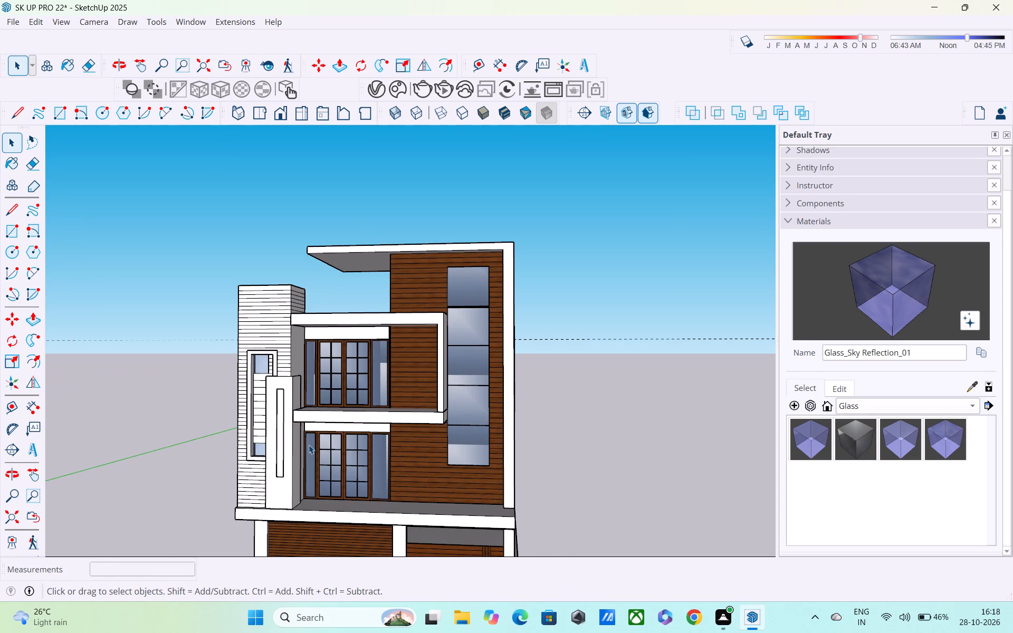
{"action": "scroll", "coordinate": [489, 480], "scroll_direction": "down", "scroll_amount": 3}
{"action": "middle_click_drag", "start_coordinate": [484, 474], "coordinate": [473, 356], "text": "shift"}
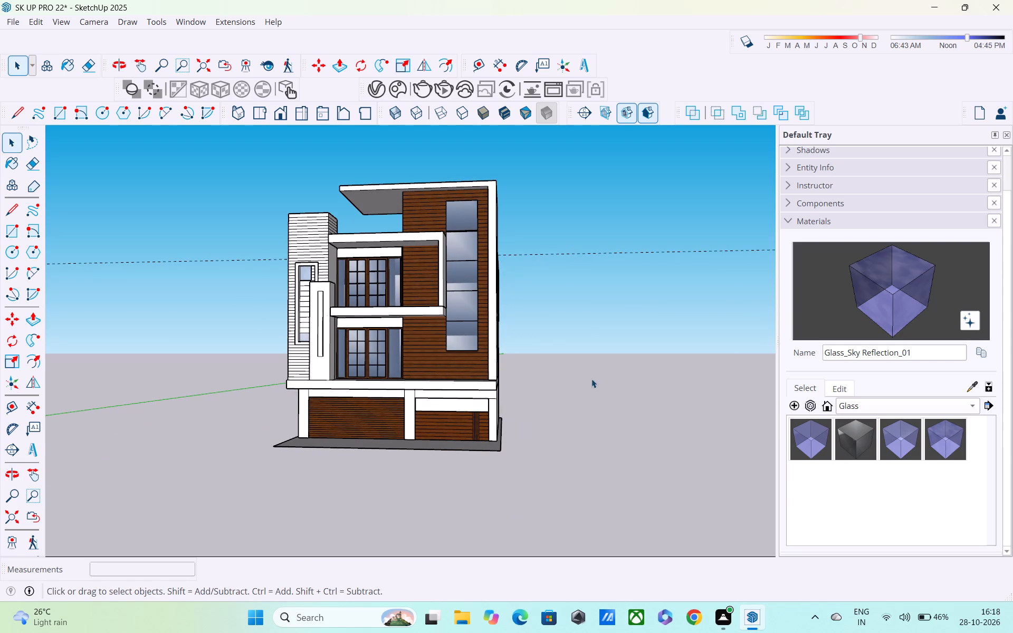
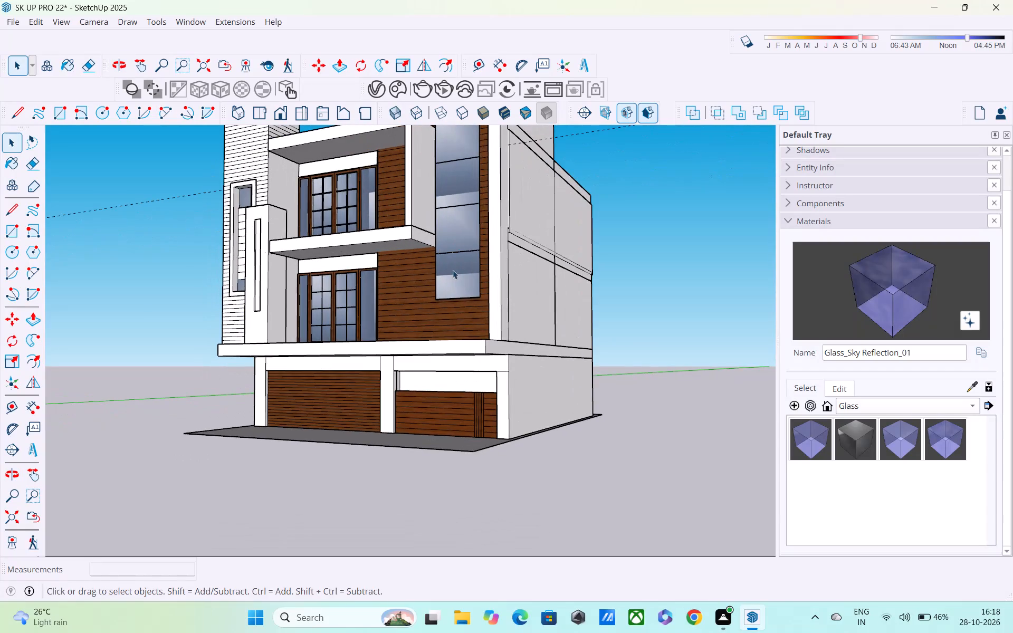
Examine the whole house from above, from below, from the front and from the side to review the finished facade materials.
{"action": "middle_click_drag", "start_coordinate": [444, 295], "coordinate": [361, 444]}
{"action": "scroll", "coordinate": [359, 414], "scroll_direction": "down", "scroll_amount": 3}
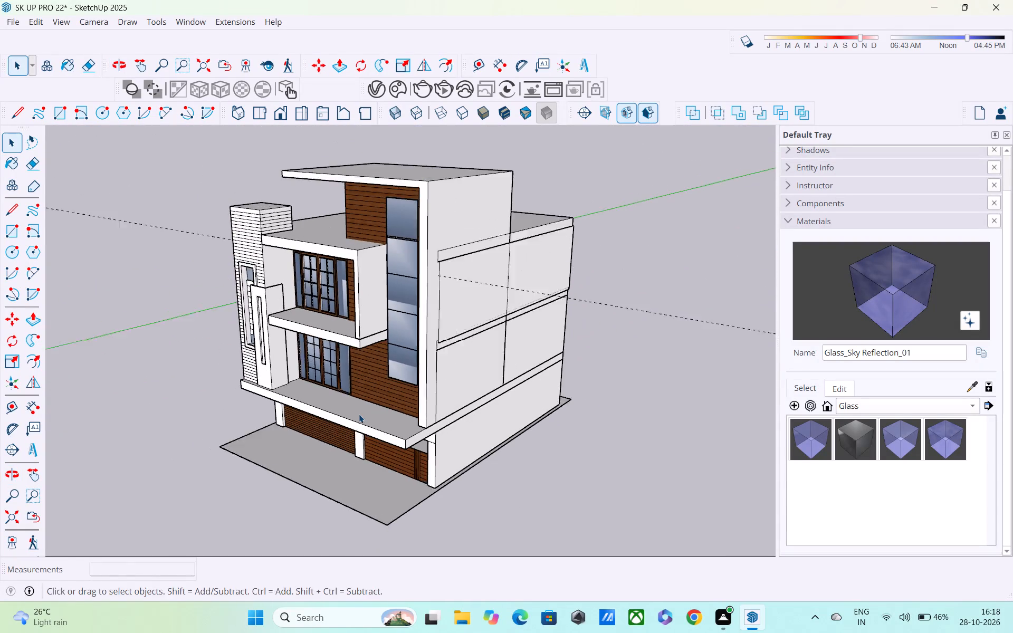
{"action": "scroll", "coordinate": [359, 414], "scroll_direction": "down", "scroll_amount": 1}
{"action": "middle_click_drag", "start_coordinate": [359, 414], "coordinate": [370, 388]}
{"action": "scroll", "coordinate": [370, 388], "scroll_direction": "up", "scroll_amount": 1}
{"action": "middle_click_drag", "start_coordinate": [394, 383], "coordinate": [442, 445], "text": "shift"}
{"action": "scroll", "coordinate": [442, 435], "scroll_direction": "down", "scroll_amount": 2}
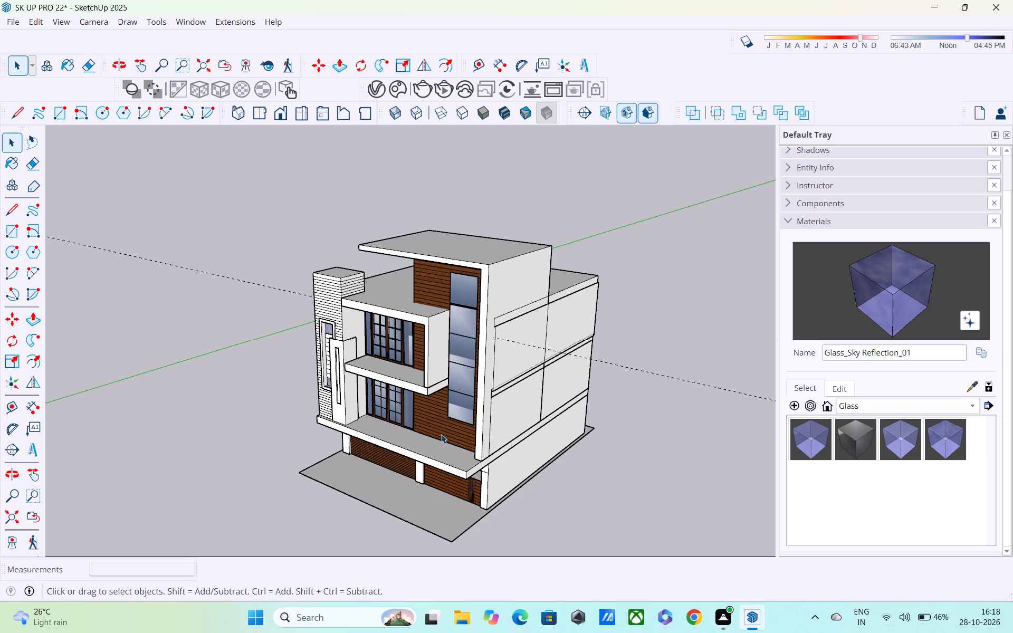
{"action": "middle_click_drag", "start_coordinate": [421, 425], "coordinate": [415, 395]}
{"action": "middle_click_drag", "start_coordinate": [415, 395], "coordinate": [410, 369]}
{"action": "middle_click_drag", "start_coordinate": [413, 410], "coordinate": [411, 353]}
{"action": "middle_click_drag", "start_coordinate": [423, 366], "coordinate": [388, 387], "text": "shift"}
{"action": "middle_click_drag", "start_coordinate": [391, 385], "coordinate": [393, 377]}
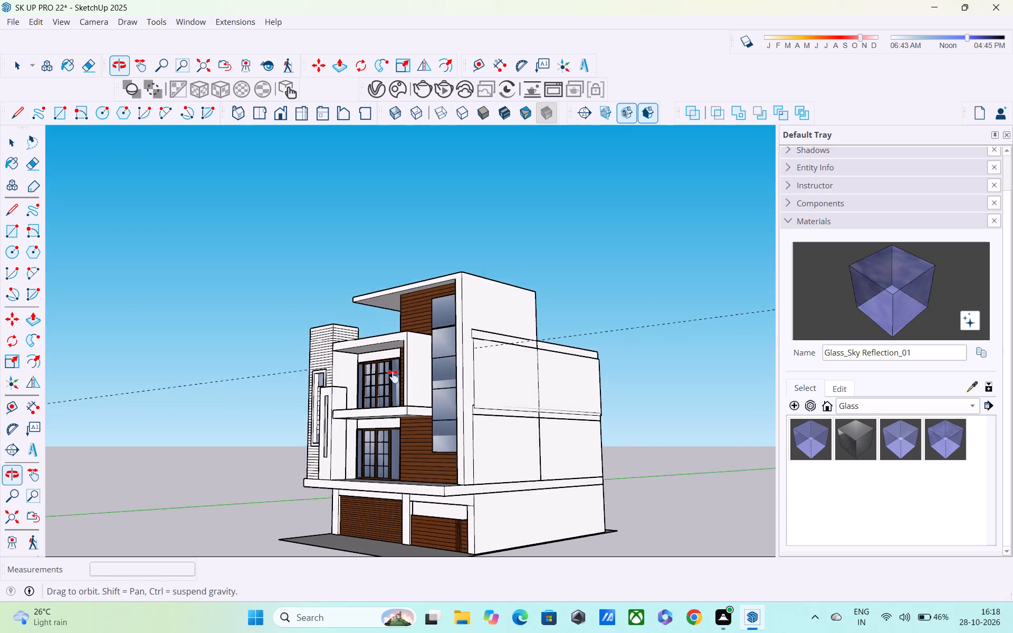
{"action": "middle_click_drag", "start_coordinate": [393, 377], "coordinate": [404, 338]}
{"action": "scroll", "coordinate": [409, 333], "scroll_direction": "up", "scroll_amount": 1}
{"action": "scroll", "coordinate": [409, 337], "scroll_direction": "down", "scroll_amount": 5}
{"action": "middle_click_drag", "start_coordinate": [427, 377], "coordinate": [422, 335]}
{"action": "scroll", "coordinate": [409, 386], "scroll_direction": "up", "scroll_amount": 4}
{"action": "middle_click_drag", "start_coordinate": [375, 383], "coordinate": [376, 386]}
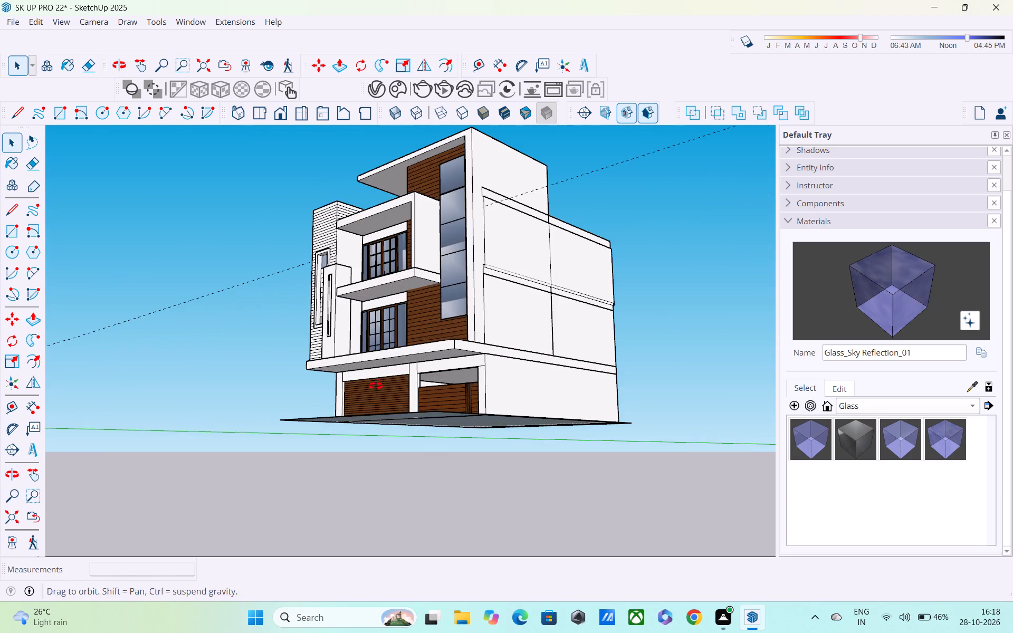
{"action": "middle_click_drag", "start_coordinate": [376, 386], "coordinate": [489, 447]}
{"action": "scroll", "coordinate": [399, 398], "scroll_direction": "up", "scroll_amount": 5}
{"action": "middle_click_drag", "start_coordinate": [404, 401], "coordinate": [638, 420]}
{"action": "middle_click_drag", "start_coordinate": [618, 416], "coordinate": [549, 433], "text": "shift"}
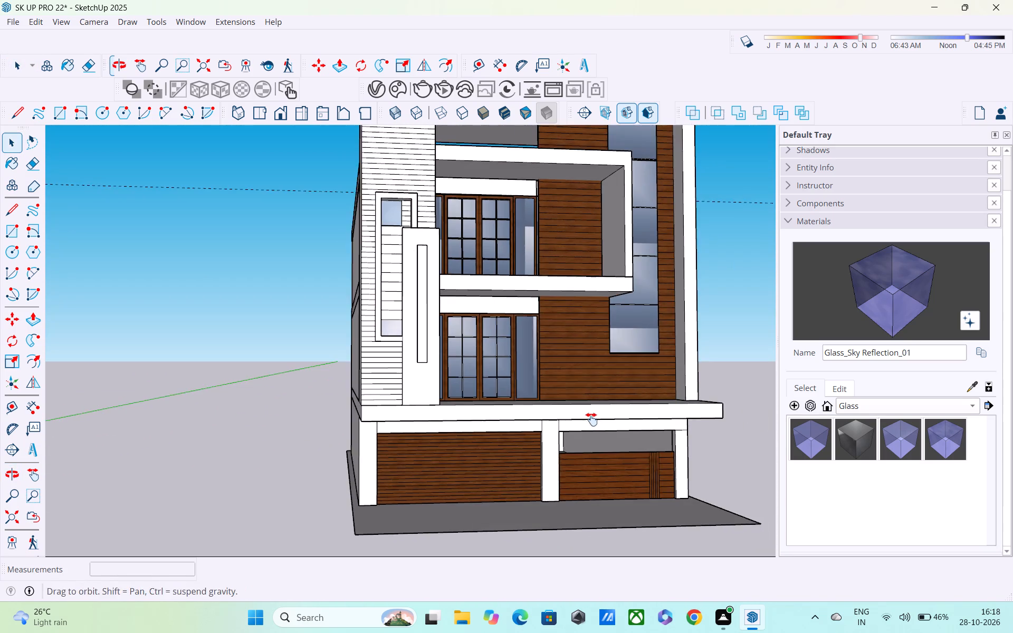
{"action": "middle_click_drag", "start_coordinate": [549, 433], "coordinate": [382, 462], "text": "shift"}
{"action": "scroll", "coordinate": [376, 456], "scroll_direction": "down", "scroll_amount": 3}
{"action": "middle_click_drag", "start_coordinate": [380, 454], "coordinate": [628, 408], "text": "shift"}
{"action": "scroll", "coordinate": [629, 406], "scroll_direction": "down", "scroll_amount": 4}
{"action": "middle_click_drag", "start_coordinate": [629, 406], "coordinate": [426, 448]}
{"action": "scroll", "coordinate": [454, 442], "scroll_direction": "up", "scroll_amount": 5}
{"action": "middle_click_drag", "start_coordinate": [485, 425], "coordinate": [366, 419]}
{"action": "scroll", "coordinate": [364, 416], "scroll_direction": "down", "scroll_amount": 7}
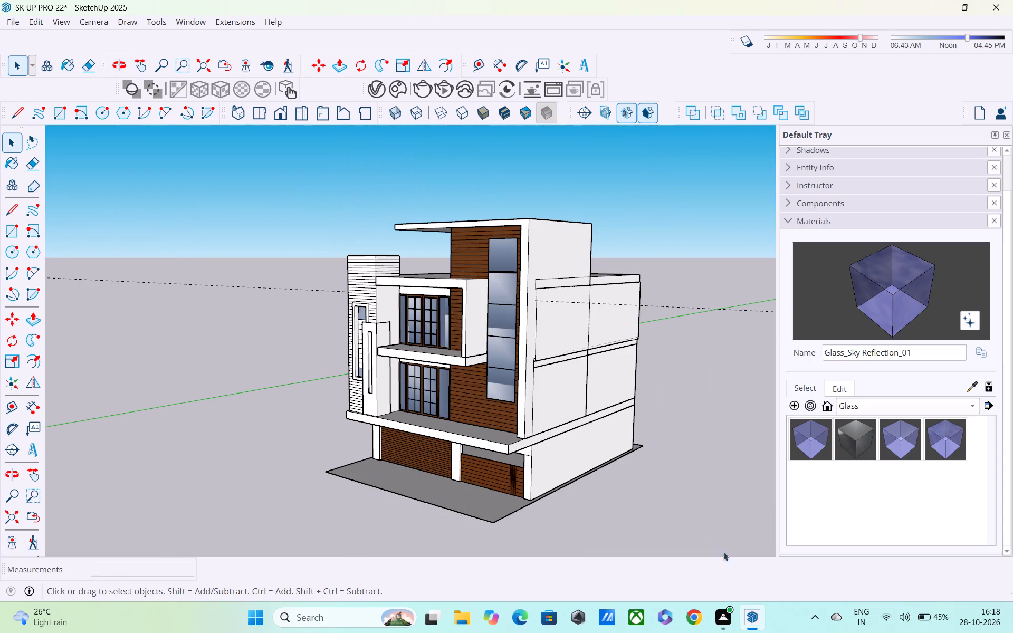
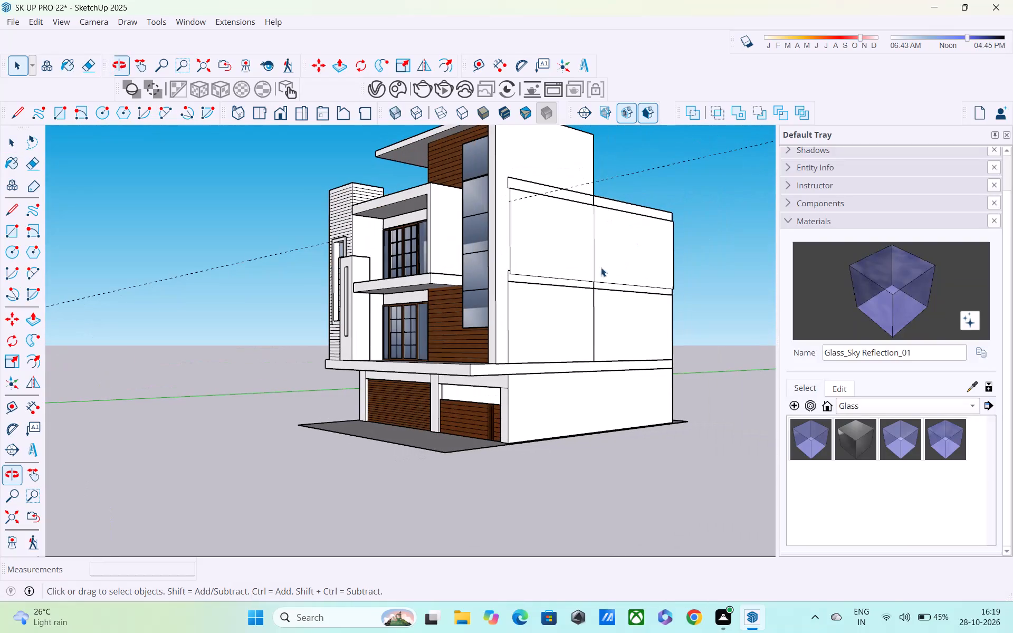
Open the Solid Colors material collection and browse to its grey shades for the grooved side tower.
{"action": "scroll", "coordinate": [545, 267], "scroll_direction": "down", "scroll_amount": 2}
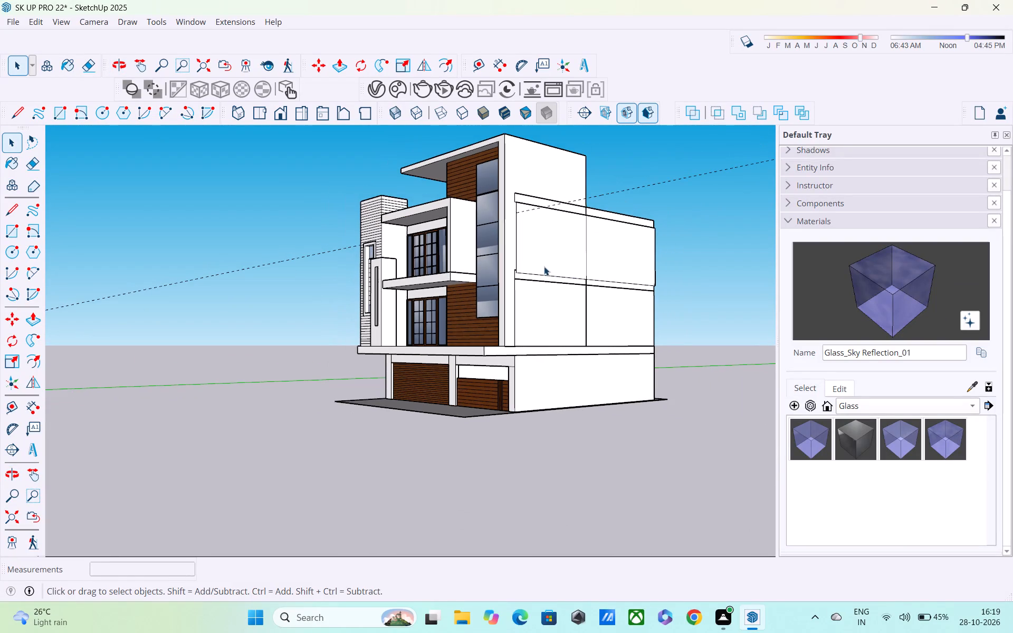
{"action": "middle_click_drag", "start_coordinate": [532, 276], "coordinate": [637, 238]}
{"action": "middle_click_drag", "start_coordinate": [466, 274], "coordinate": [516, 266]}
{"action": "scroll", "coordinate": [404, 323], "scroll_direction": "up", "scroll_amount": 4}
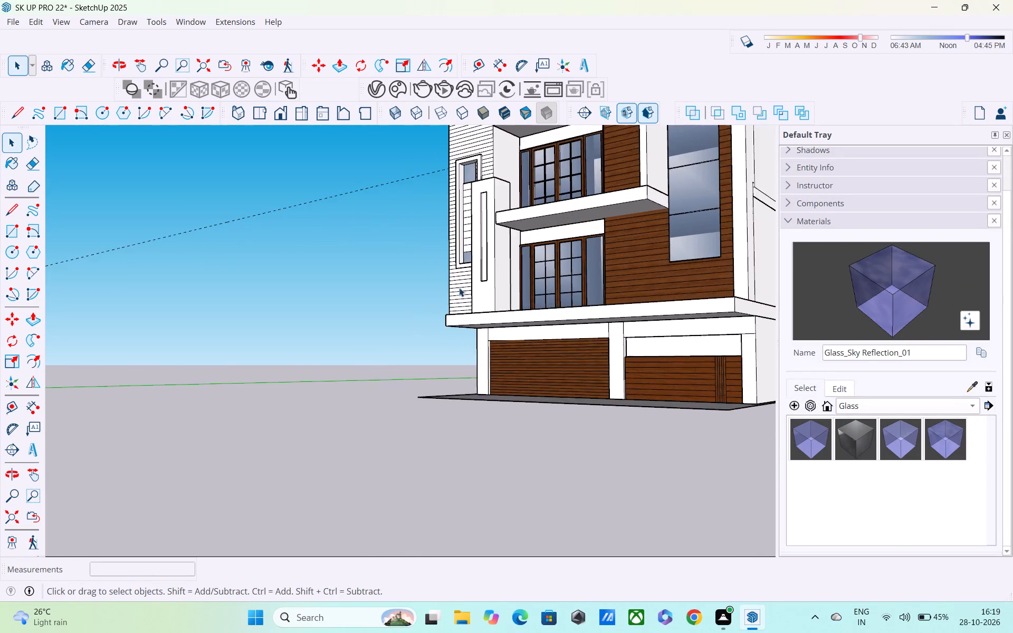
{"action": "scroll", "coordinate": [508, 282], "scroll_direction": "up", "scroll_amount": 4}
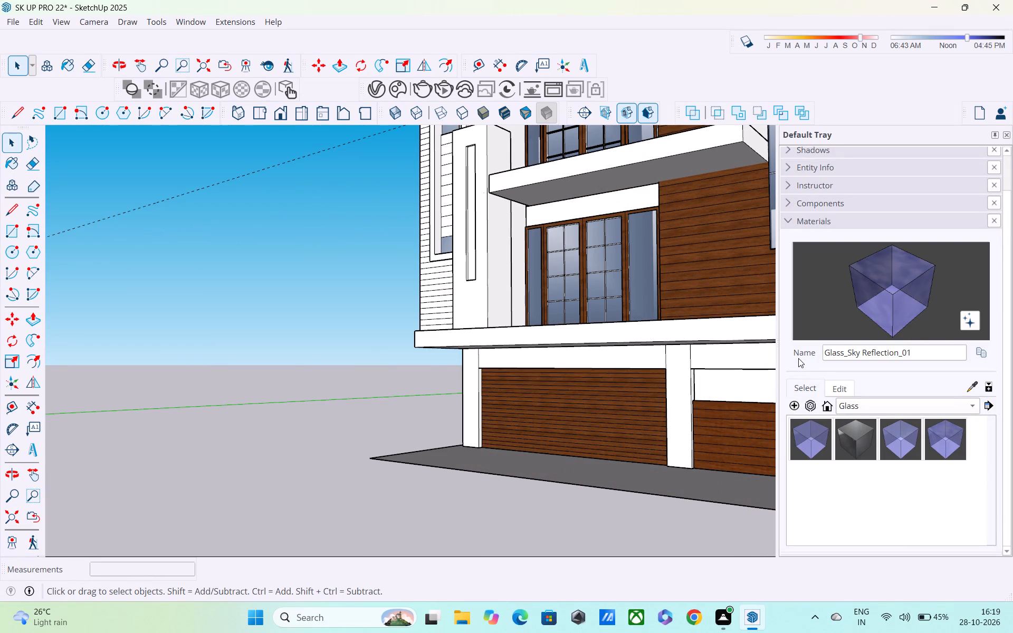
{"action": "left_click", "coordinate": [904, 414]}
{"action": "left_click", "coordinate": [895, 401]}
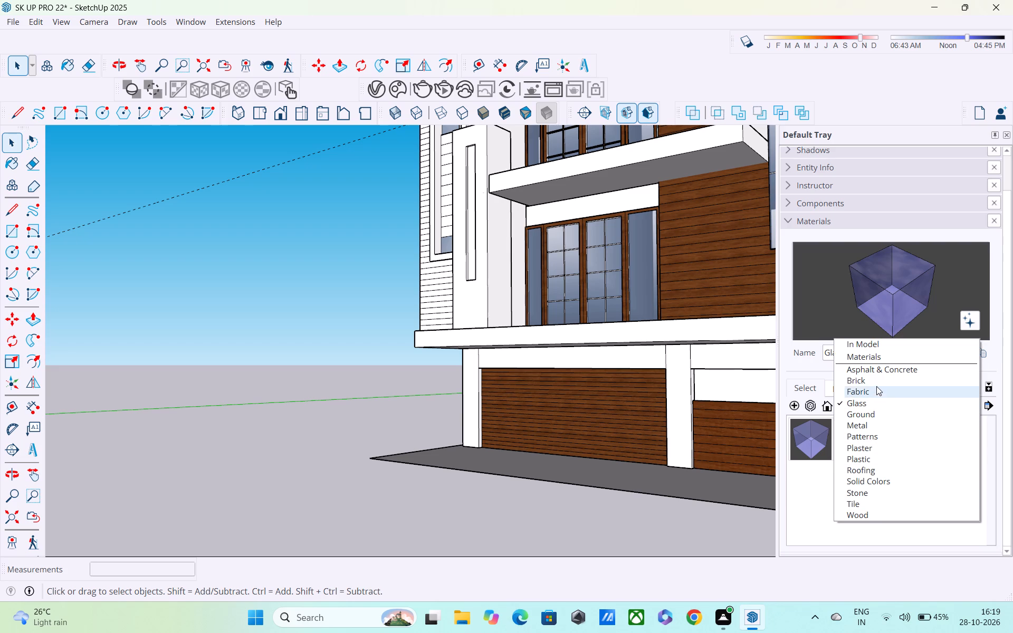
{"action": "left_click", "coordinate": [909, 478]}
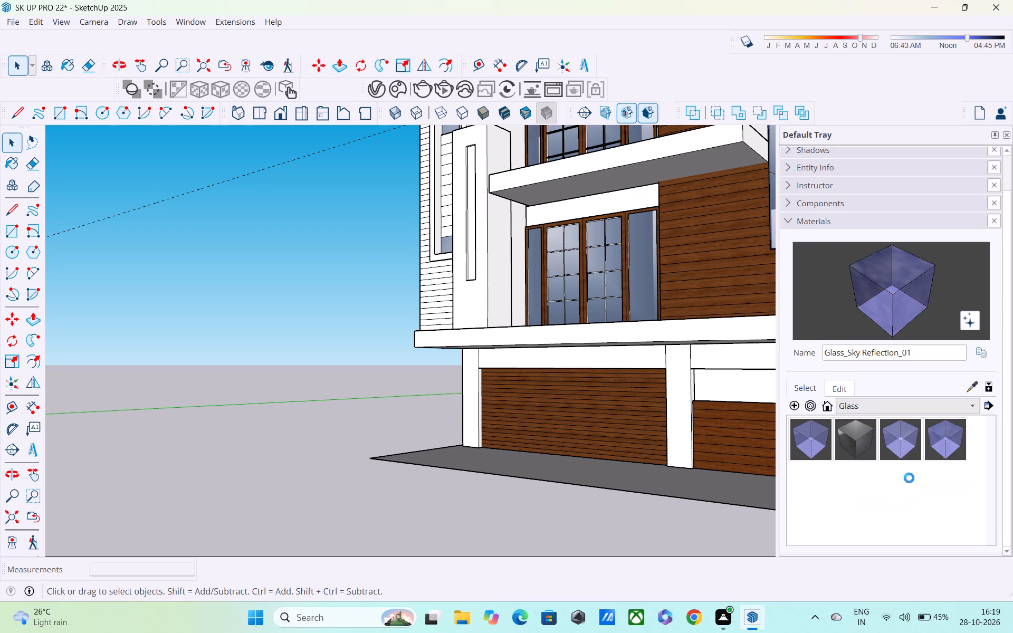
{"action": "scroll", "coordinate": [852, 490], "scroll_direction": "down", "scroll_amount": 2}
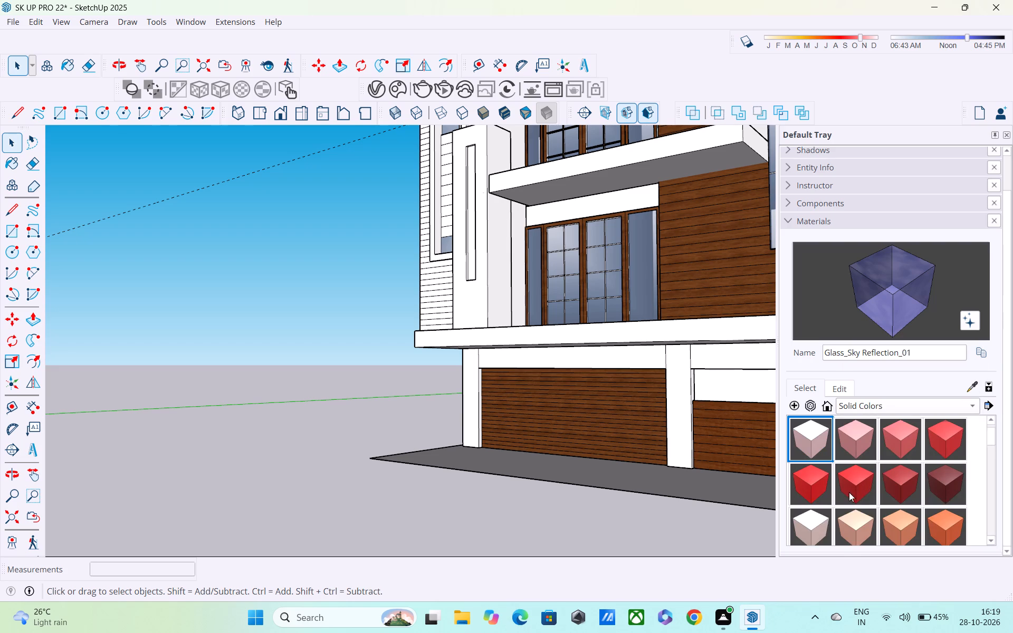
{"action": "scroll", "coordinate": [849, 492], "scroll_direction": "down", "scroll_amount": 10}
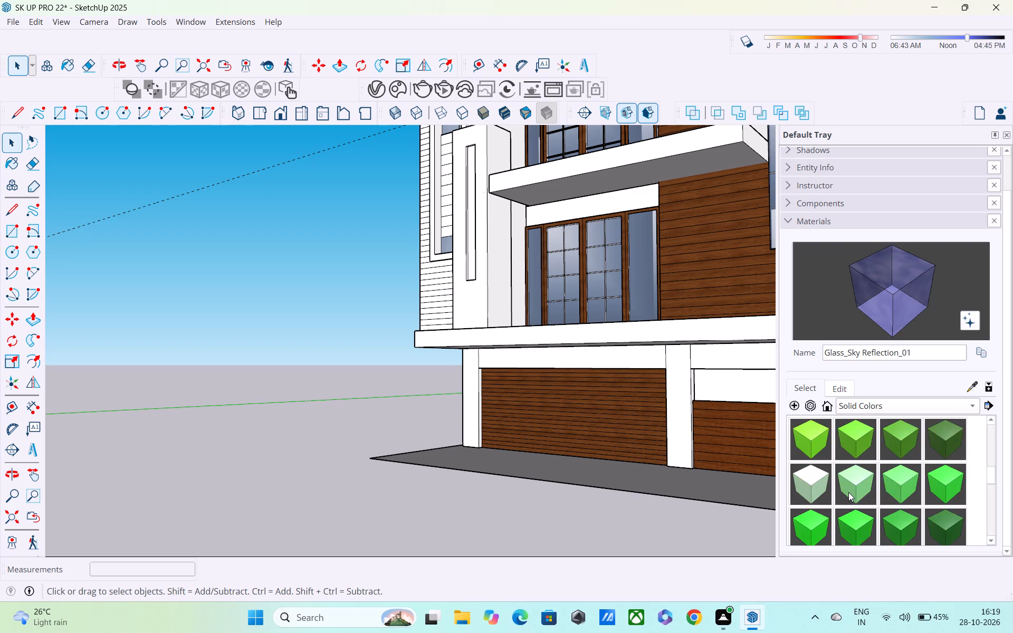
{"action": "scroll", "coordinate": [846, 493], "scroll_direction": "down", "scroll_amount": 10}
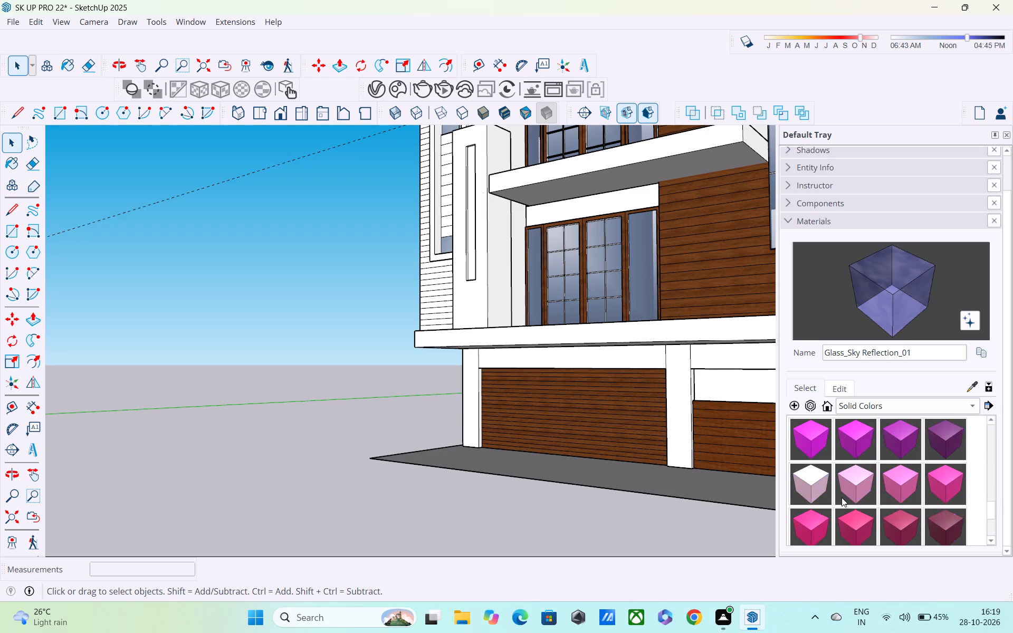
{"action": "scroll", "coordinate": [841, 498], "scroll_direction": "down", "scroll_amount": 6}
{"action": "scroll", "coordinate": [840, 497], "scroll_direction": "up", "scroll_amount": 2}
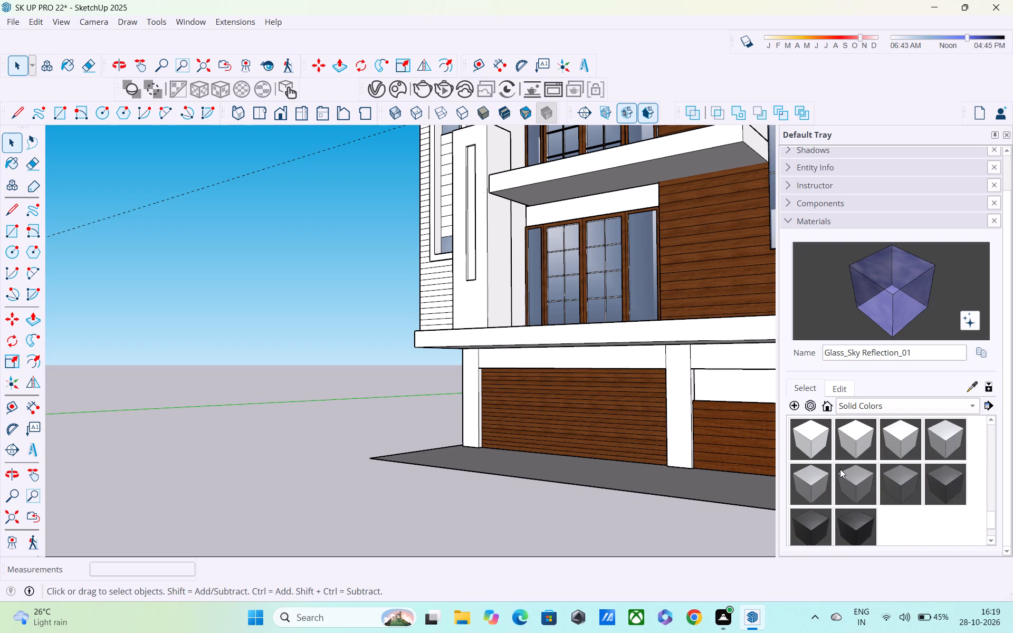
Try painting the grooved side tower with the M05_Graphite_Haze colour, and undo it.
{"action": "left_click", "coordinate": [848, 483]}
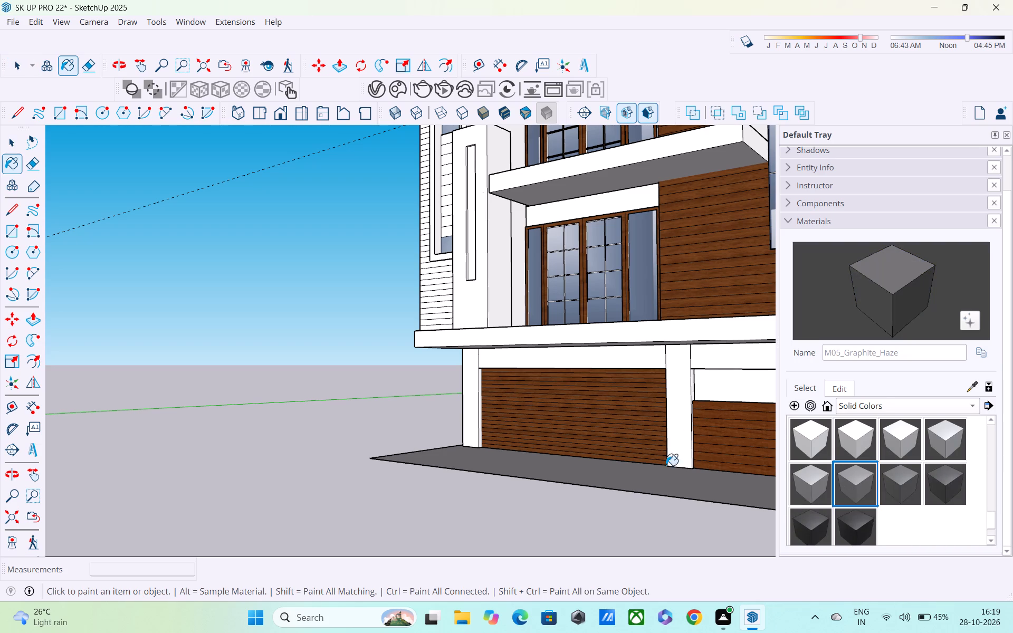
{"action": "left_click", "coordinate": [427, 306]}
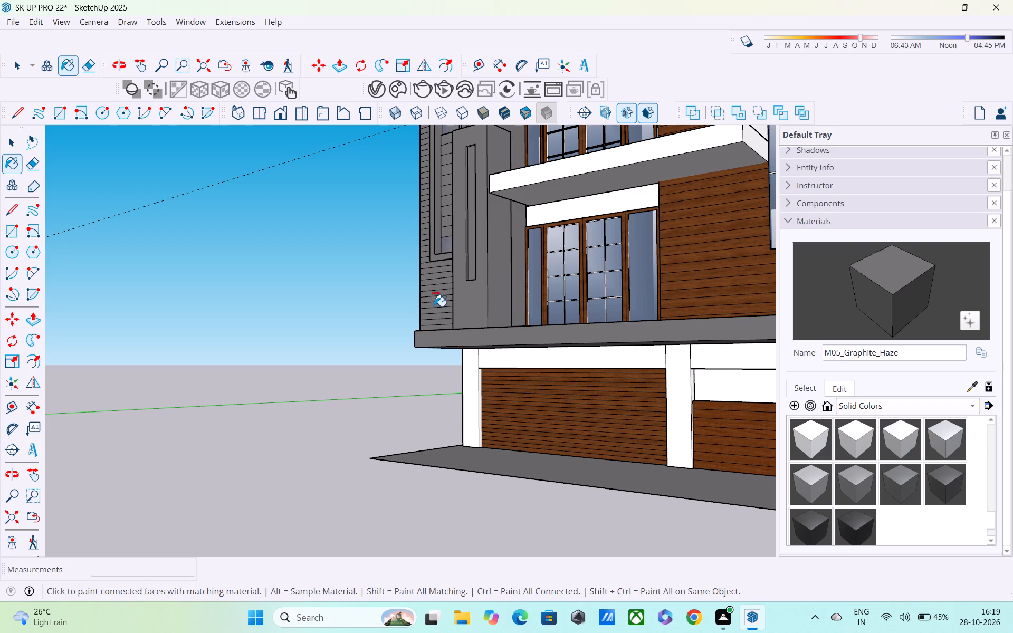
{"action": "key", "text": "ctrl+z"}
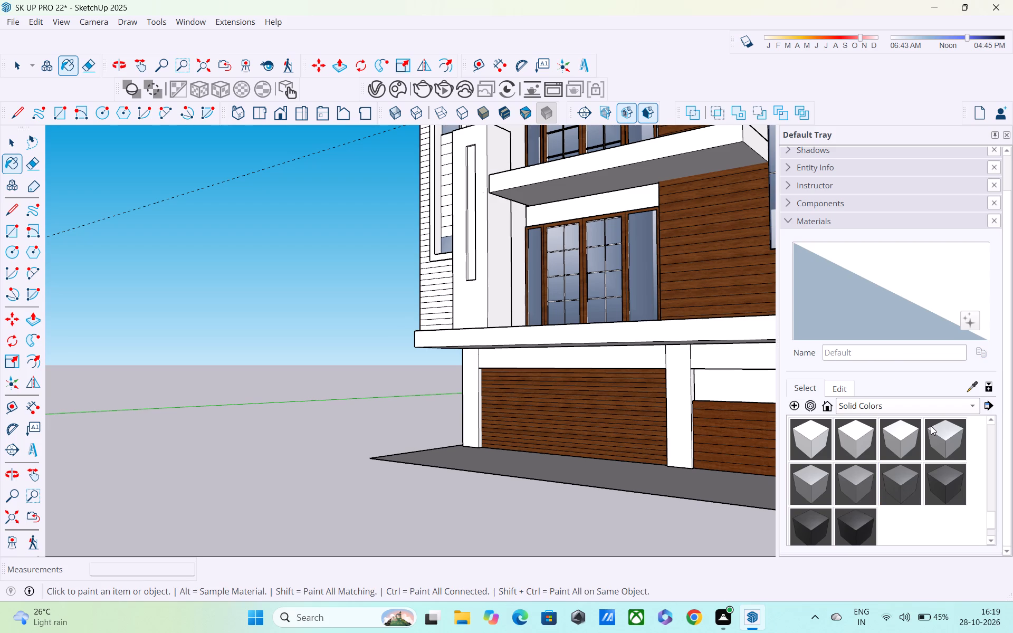
Open the side tower's group and paint the grooved planks below its tall window frame with M03_Pewter_Shine.
{"action": "left_click", "coordinate": [939, 435]}
{"action": "middle_click_drag", "start_coordinate": [606, 442], "coordinate": [771, 544], "text": "shift"}
{"action": "key", "text": "space"}
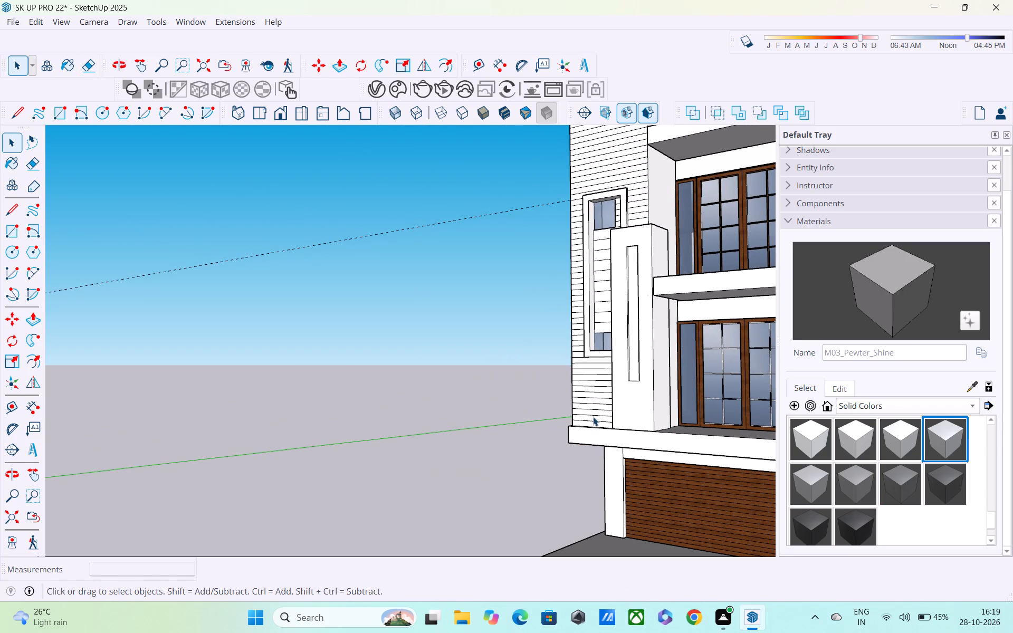
{"action": "double_click", "coordinate": [592, 414]}
{"action": "left_click", "coordinate": [888, 267]}
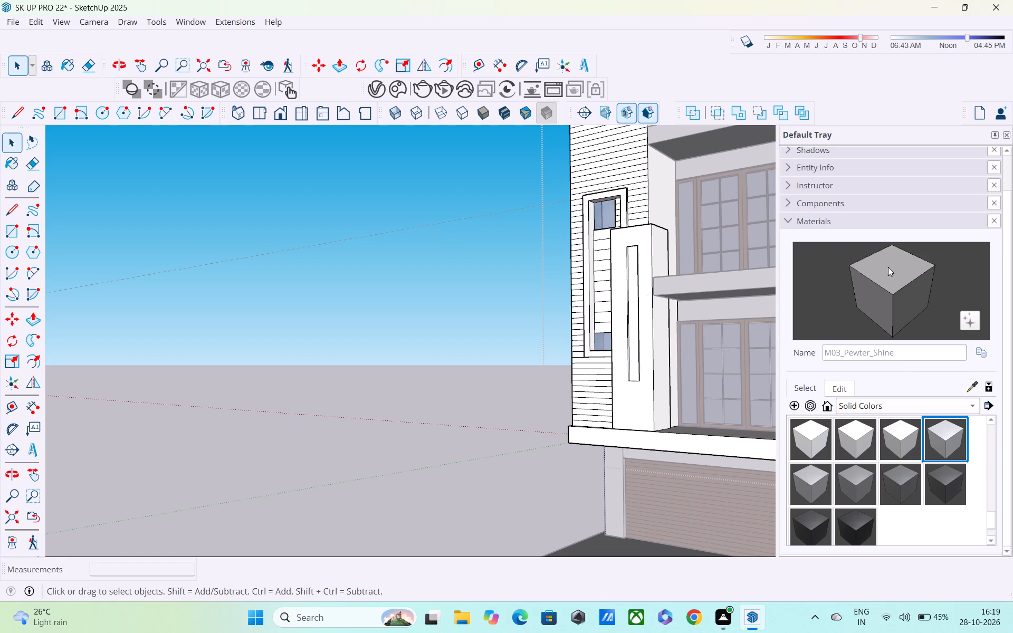
{"action": "scroll", "coordinate": [551, 442], "scroll_direction": "up", "scroll_amount": 7}
{"action": "left_click", "coordinate": [622, 415]}
{"action": "left_click", "coordinate": [633, 398]}
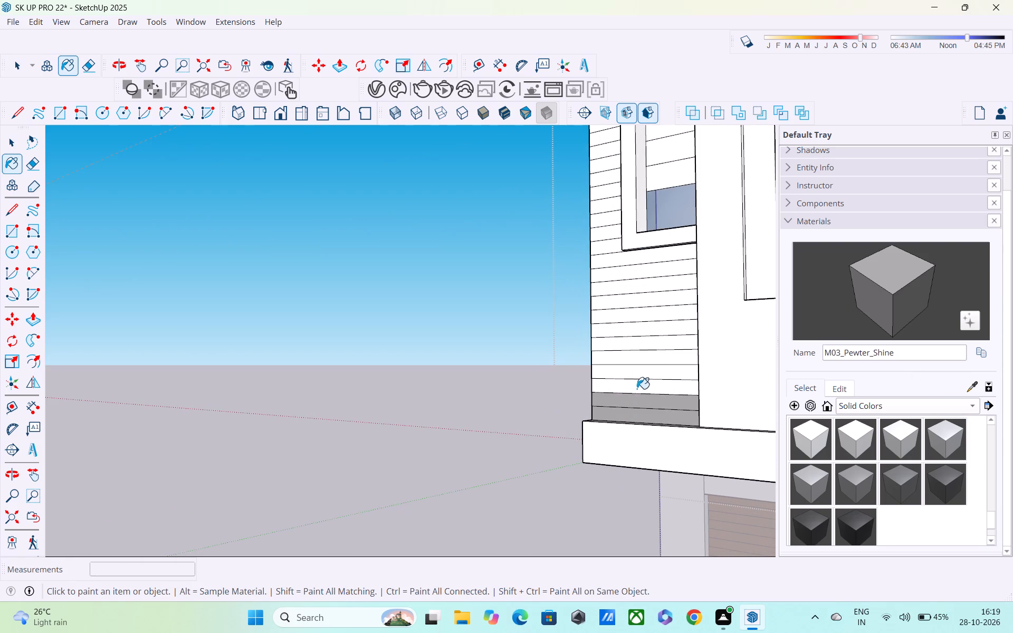
{"action": "left_click", "coordinate": [639, 382]}
{"action": "left_click", "coordinate": [640, 376]}
{"action": "left_click", "coordinate": [644, 363]}
{"action": "left_click", "coordinate": [645, 358]}
{"action": "left_click", "coordinate": [651, 337]}
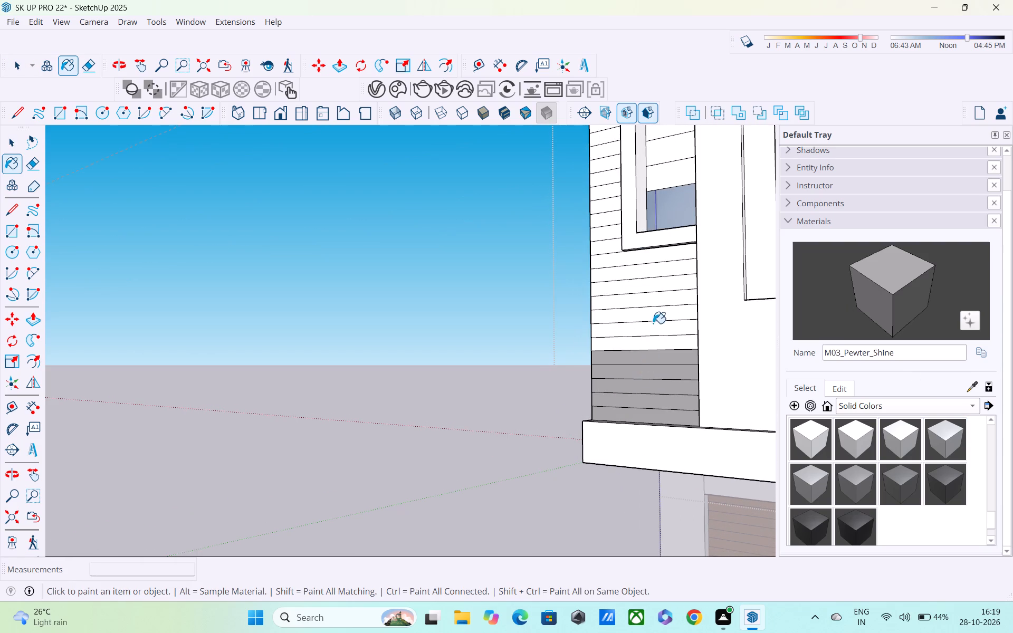
{"action": "left_click", "coordinate": [653, 323]}
{"action": "left_click", "coordinate": [652, 347]}
{"action": "left_click", "coordinate": [655, 309]}
{"action": "left_click", "coordinate": [657, 300]}
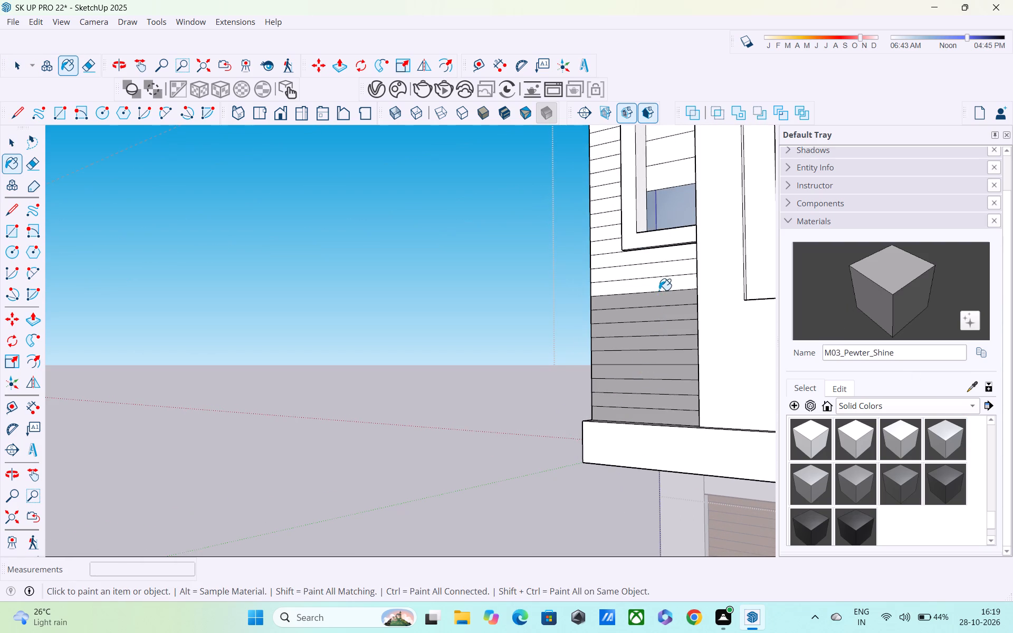
{"action": "left_click", "coordinate": [659, 290]}
{"action": "middle_click_drag", "start_coordinate": [659, 290], "coordinate": [667, 348], "text": "shift"}
{"action": "scroll", "coordinate": [667, 332], "scroll_direction": "up", "scroll_amount": 3}
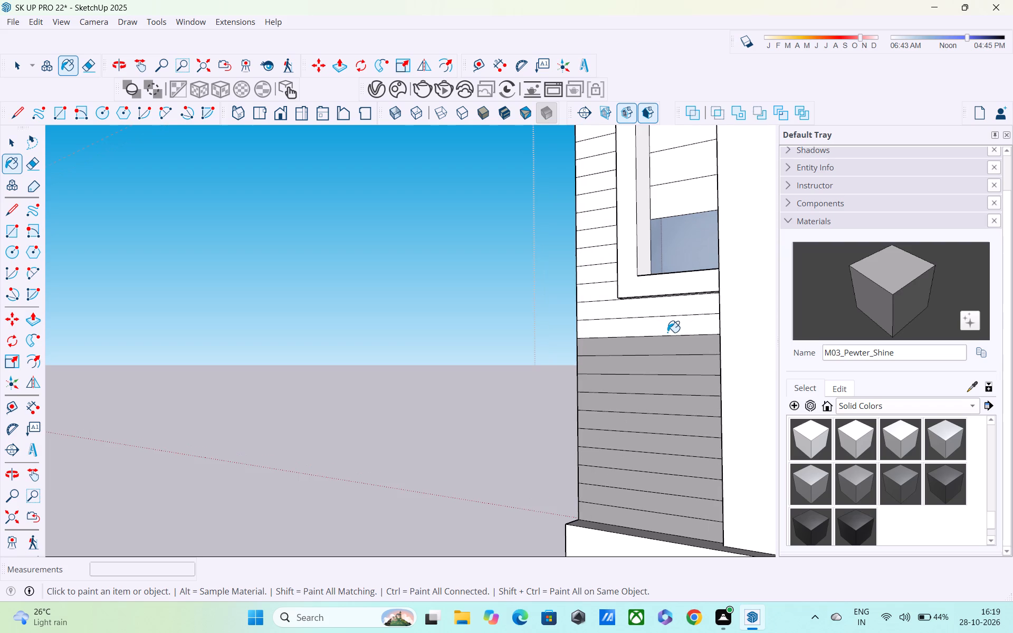
{"action": "left_click", "coordinate": [667, 332]}
{"action": "left_click", "coordinate": [667, 310]}
Continue M03_Pewter_Shine up the narrow grooved planks between the tower's outer corner and the window frame.
{"action": "scroll", "coordinate": [667, 314], "scroll_direction": "down", "scroll_amount": 9}
{"action": "scroll", "coordinate": [677, 400], "scroll_direction": "up", "scroll_amount": 1}
{"action": "middle_click_drag", "start_coordinate": [675, 408], "coordinate": [787, 438]}
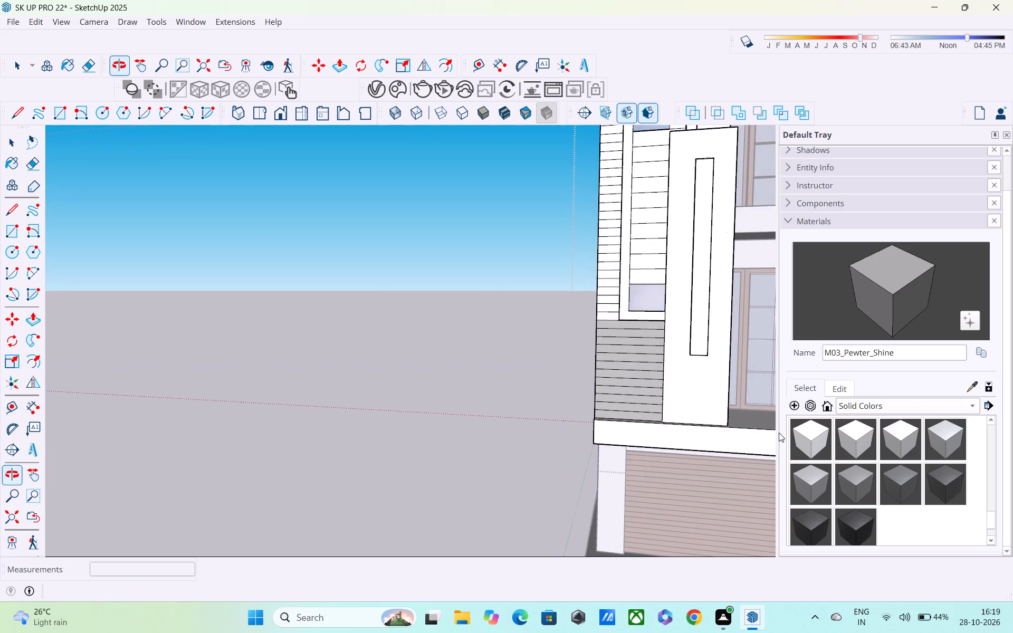
{"action": "middle_click_drag", "start_coordinate": [691, 413], "coordinate": [925, 452]}
{"action": "scroll", "coordinate": [634, 262], "scroll_direction": "up", "scroll_amount": 4}
{"action": "scroll", "coordinate": [498, 310], "scroll_direction": "up", "scroll_amount": 5}
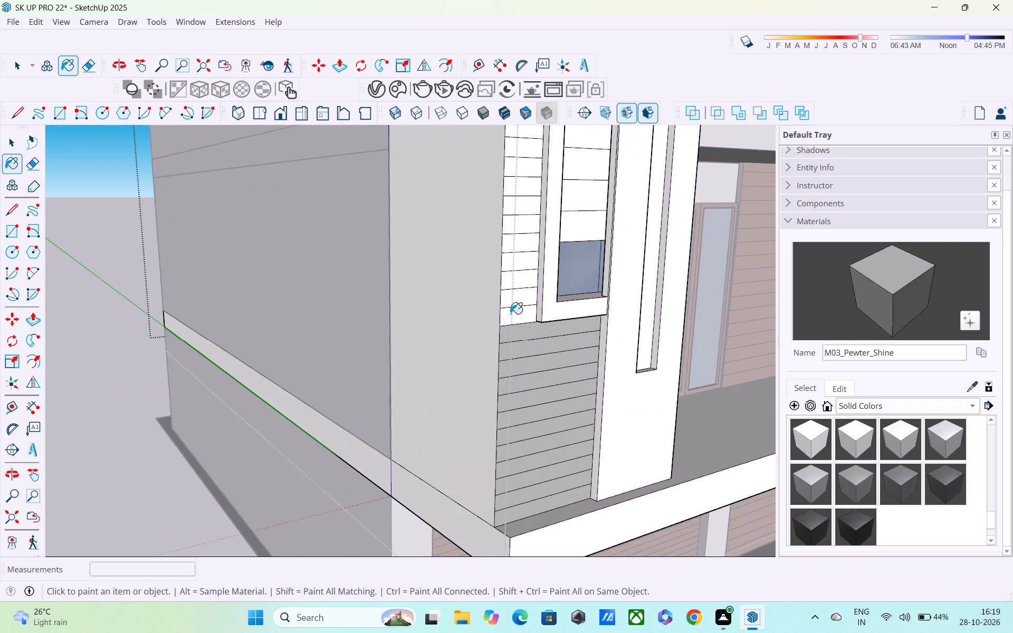
{"action": "left_click", "coordinate": [515, 320]}
{"action": "left_click", "coordinate": [514, 293]}
{"action": "left_click", "coordinate": [513, 279]}
{"action": "left_click", "coordinate": [511, 270]}
{"action": "left_click", "coordinate": [510, 256]}
{"action": "left_click", "coordinate": [511, 233]}
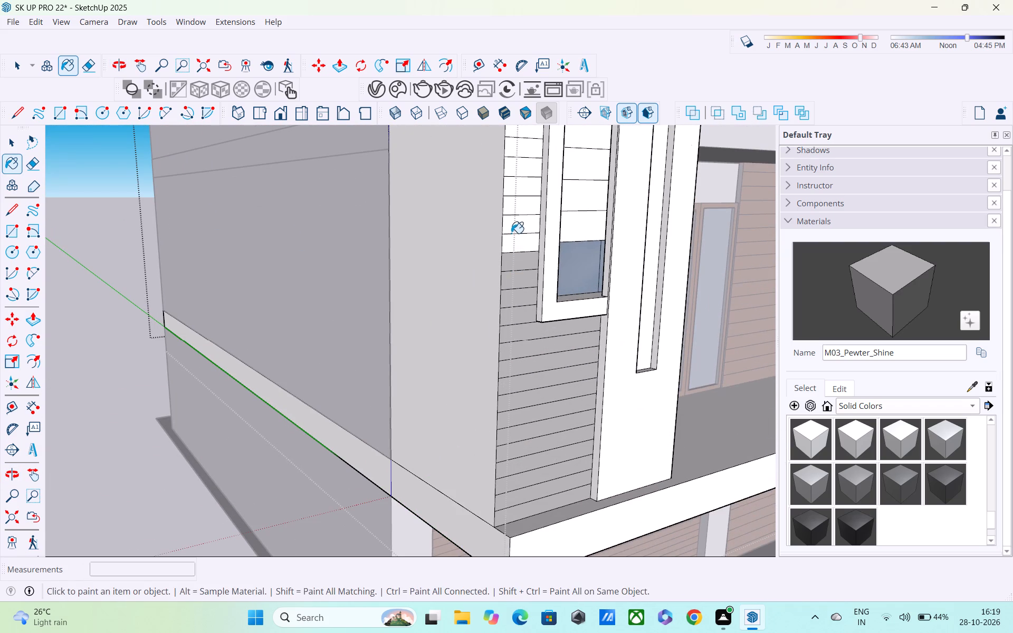
{"action": "left_click", "coordinate": [513, 222]}
{"action": "left_click_drag", "start_coordinate": [516, 238], "coordinate": [516, 243]}
{"action": "middle_click_drag", "start_coordinate": [518, 225], "coordinate": [524, 293], "text": "shift"}
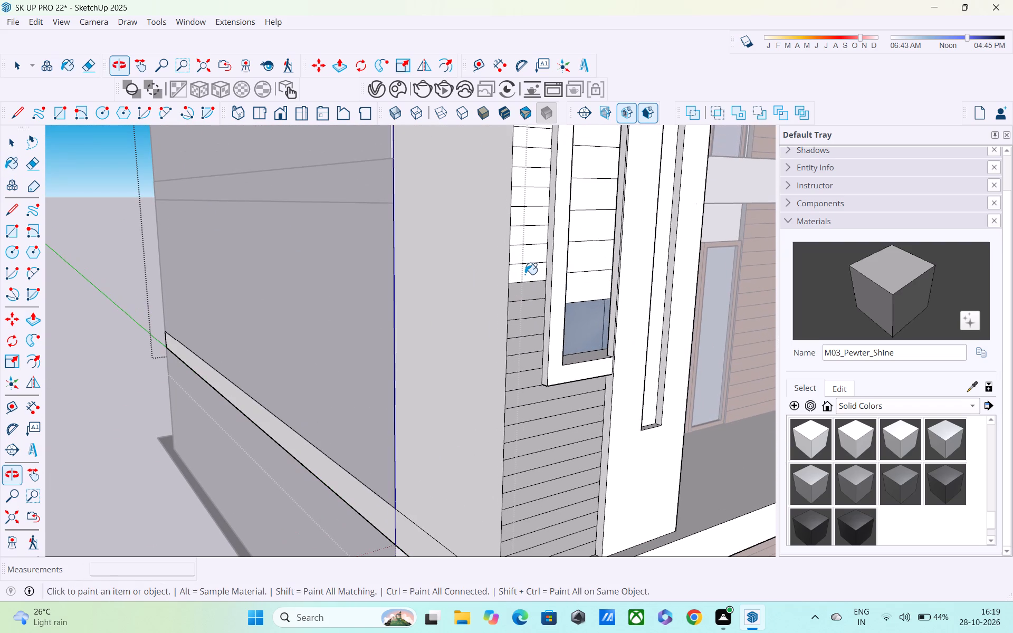
{"action": "left_click", "coordinate": [525, 271]}
{"action": "left_click", "coordinate": [525, 256]}
{"action": "left_click", "coordinate": [525, 238]}
{"action": "left_click", "coordinate": [525, 222]}
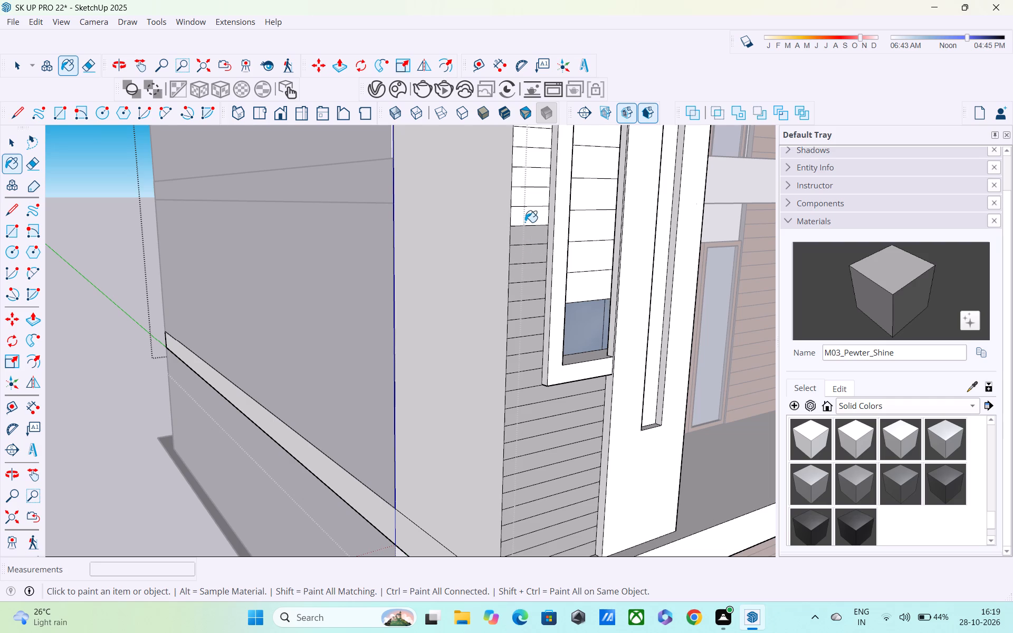
{"action": "left_click", "coordinate": [530, 193]}
{"action": "middle_click_drag", "start_coordinate": [542, 223], "coordinate": [548, 301], "text": "shift"}
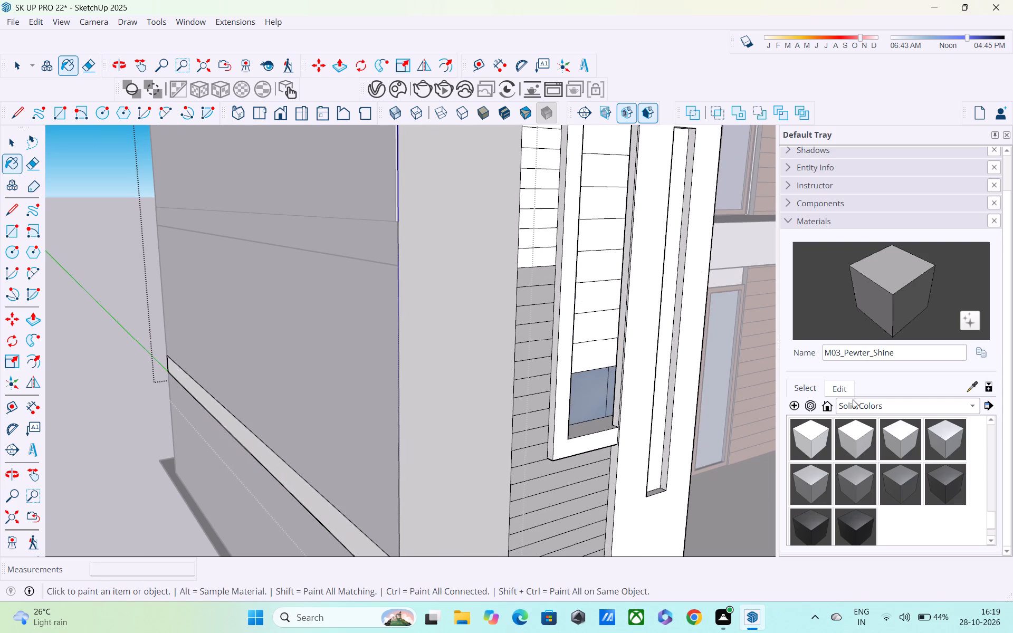
Tint the M03_Pewter_Shine colour pale sage green and paint the next unpainted plank beside the window frame.
{"action": "left_click", "coordinate": [845, 387]}
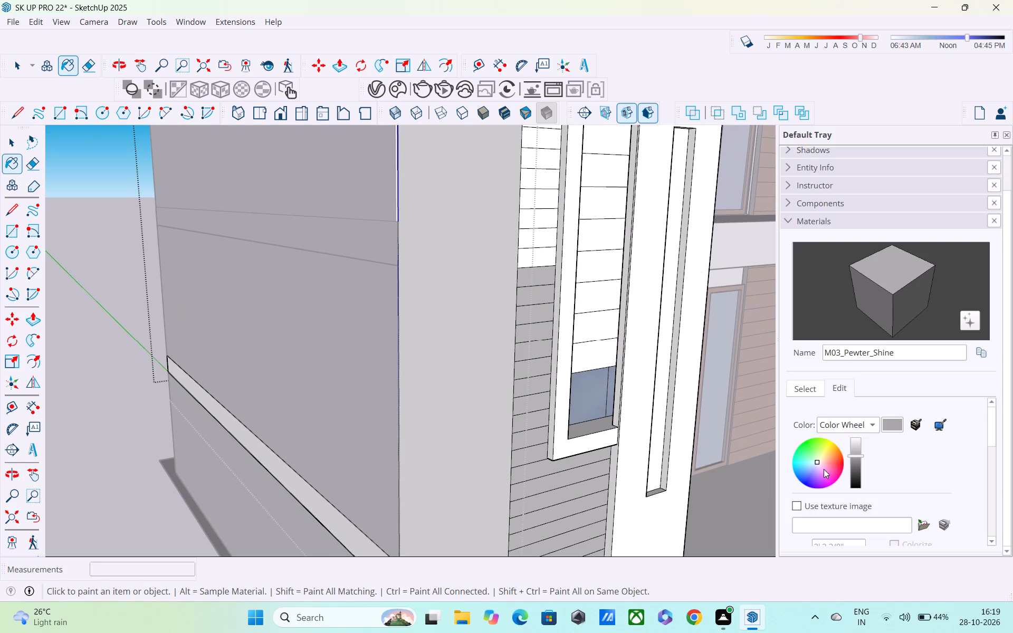
{"action": "left_click", "coordinate": [817, 462]}
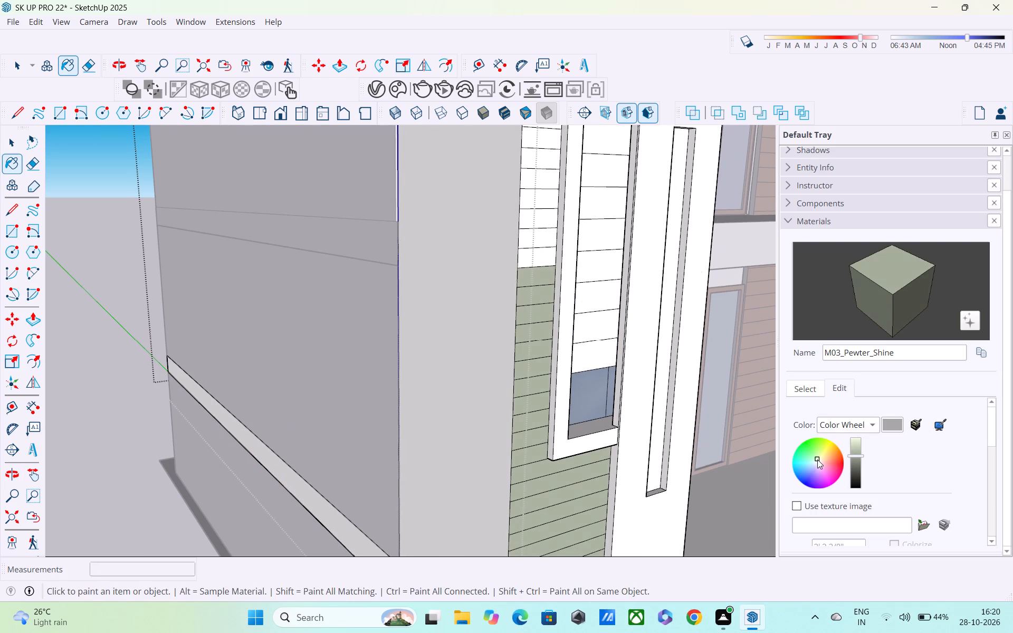
{"action": "left_click", "coordinate": [529, 262]}
{"action": "left_click", "coordinate": [529, 250]}
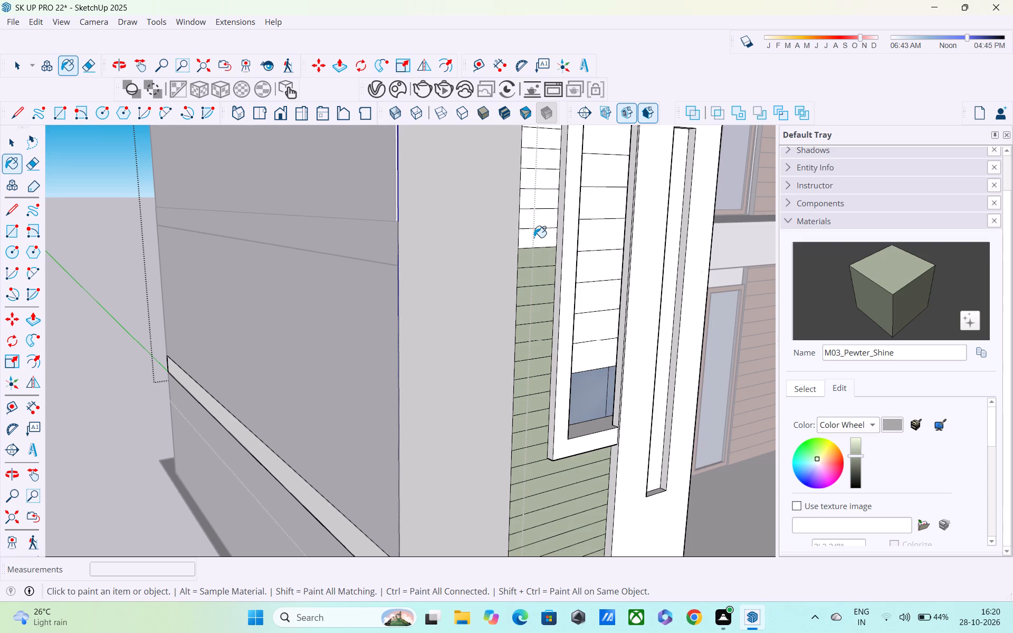
Adjust the brightness and tint of M03_Pewter_Shine on the tower planks to a light bluish grey.
{"action": "scroll", "coordinate": [534, 237], "scroll_direction": "down", "scroll_amount": 5}
{"action": "middle_click_drag", "start_coordinate": [539, 250], "coordinate": [510, 234]}
{"action": "scroll", "coordinate": [509, 233], "scroll_direction": "up", "scroll_amount": 1}
{"action": "scroll", "coordinate": [509, 223], "scroll_direction": "down", "scroll_amount": 3}
{"action": "middle_click_drag", "start_coordinate": [512, 236], "coordinate": [444, 257]}
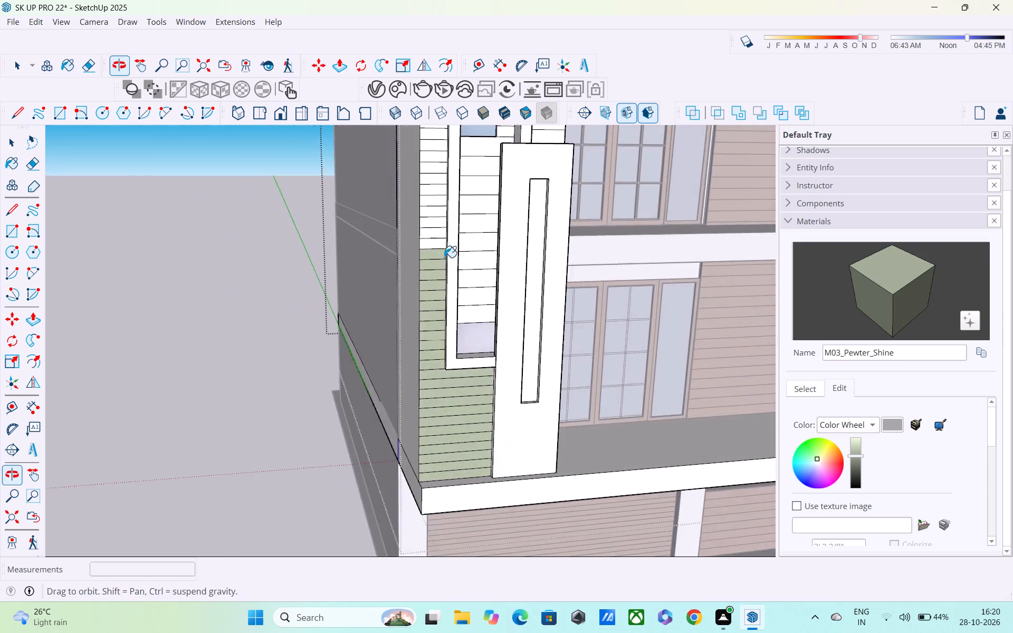
{"action": "middle_click_drag", "start_coordinate": [444, 257], "coordinate": [445, 260]}
{"action": "scroll", "coordinate": [444, 246], "scroll_direction": "up", "scroll_amount": 4}
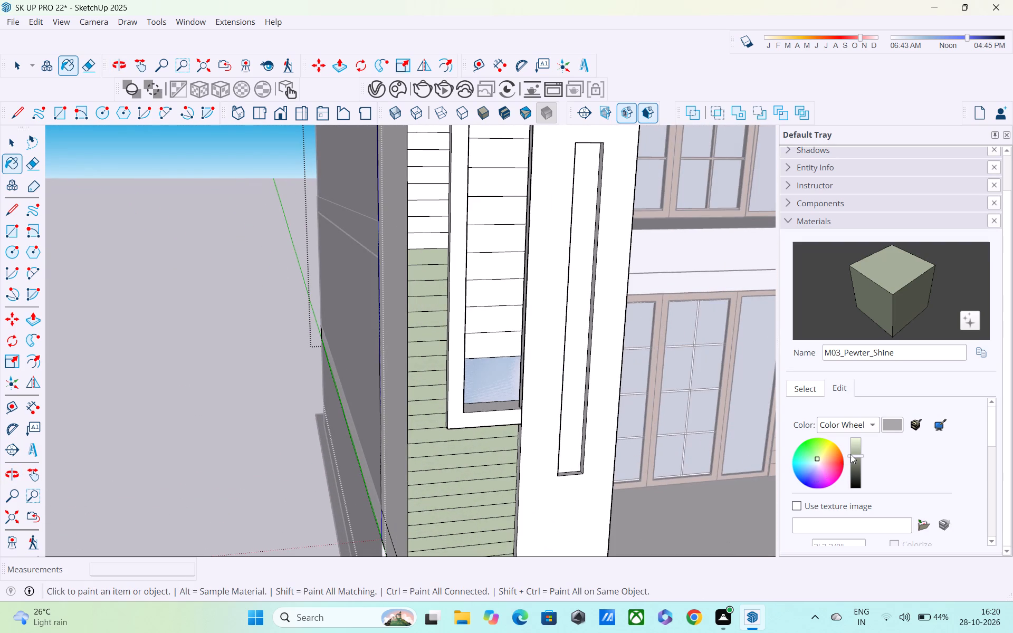
{"action": "left_click_drag", "start_coordinate": [850, 454], "coordinate": [852, 452]}
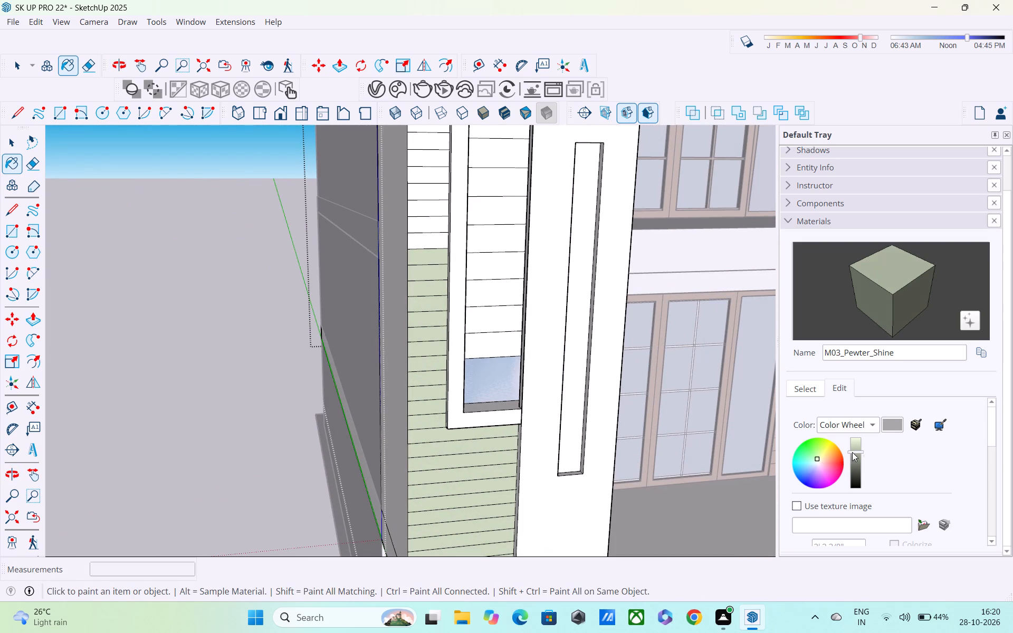
{"action": "left_click_drag", "start_coordinate": [852, 452], "coordinate": [855, 452]}
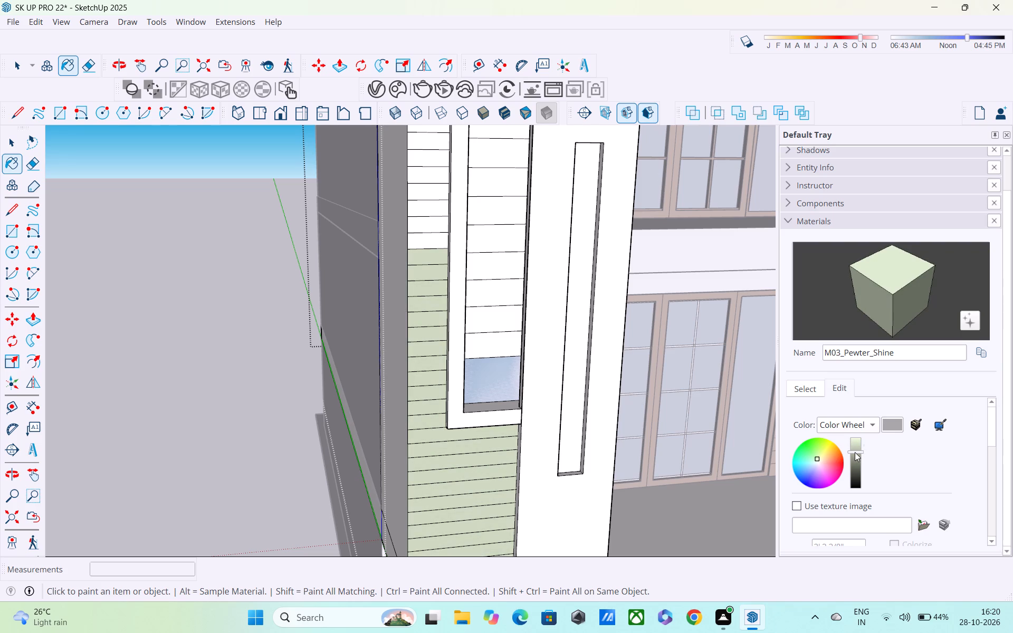
{"action": "left_click_drag", "start_coordinate": [855, 452], "coordinate": [855, 462]}
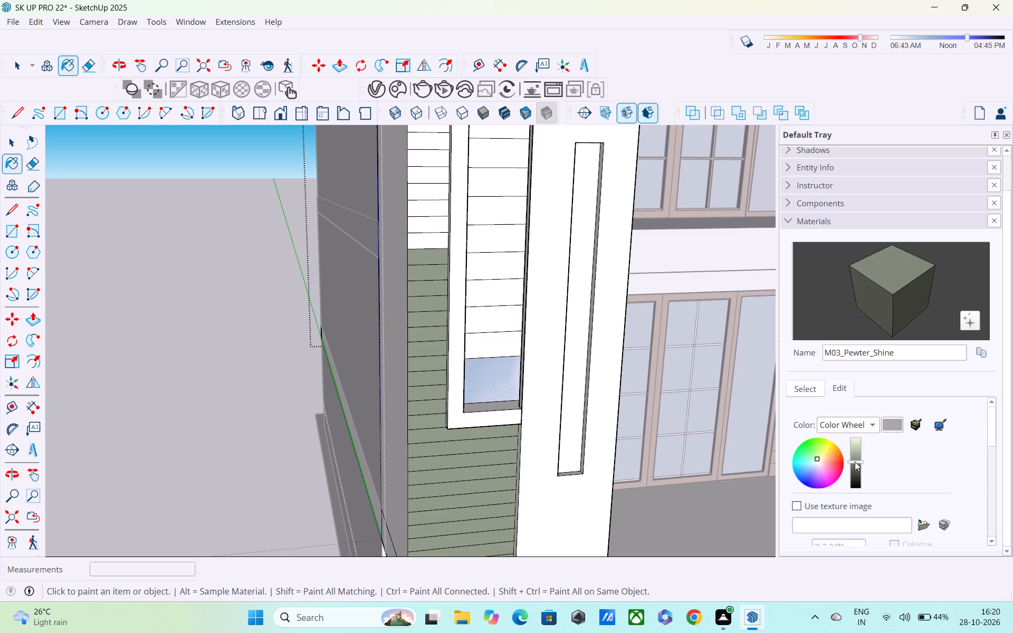
{"action": "left_click_drag", "start_coordinate": [855, 462], "coordinate": [856, 456]}
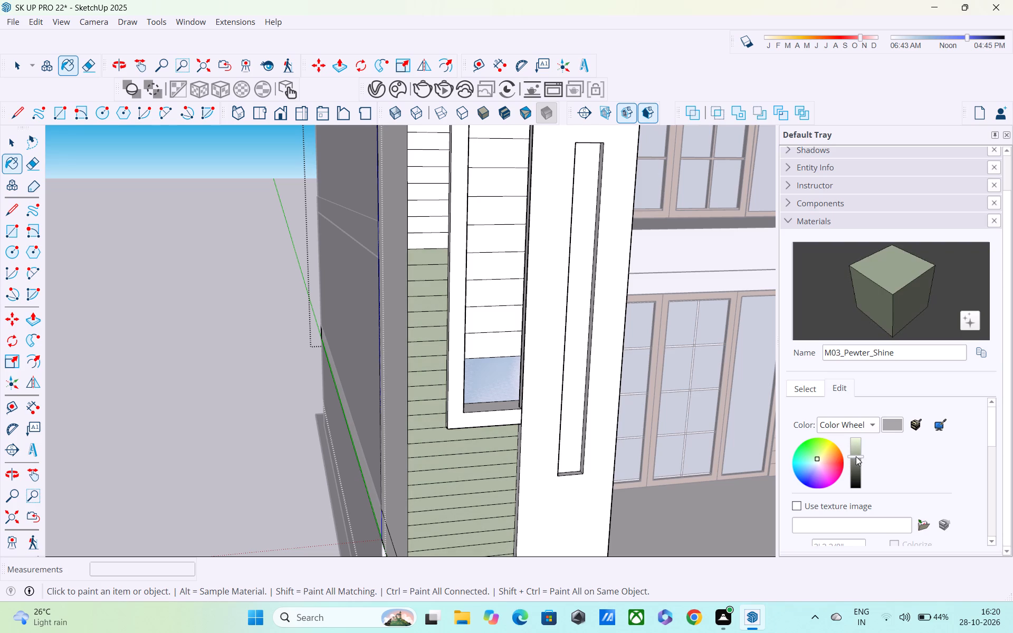
{"action": "left_click_drag", "start_coordinate": [817, 457], "coordinate": [816, 462]}
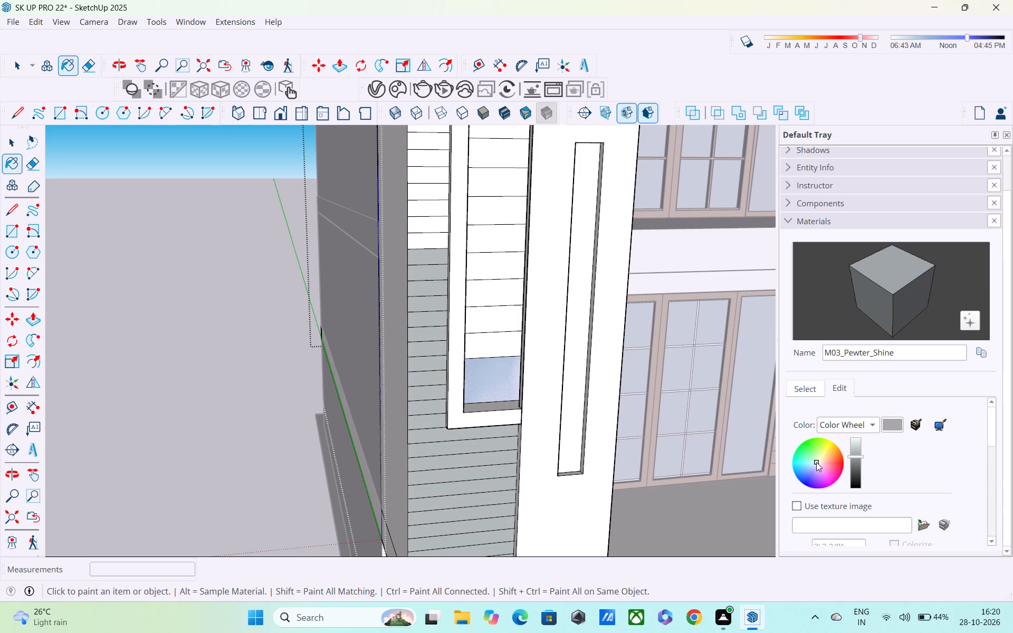
Fine-tune the M03_Pewter_Shine tint and paint the next narrow planks between the tower's outer corner and its window frame.
{"action": "left_click_drag", "start_coordinate": [816, 462], "coordinate": [816, 461]}
{"action": "left_click_drag", "start_coordinate": [816, 461], "coordinate": [816, 462]}
{"action": "left_click", "coordinate": [439, 245]}
{"action": "left_click", "coordinate": [423, 224]}
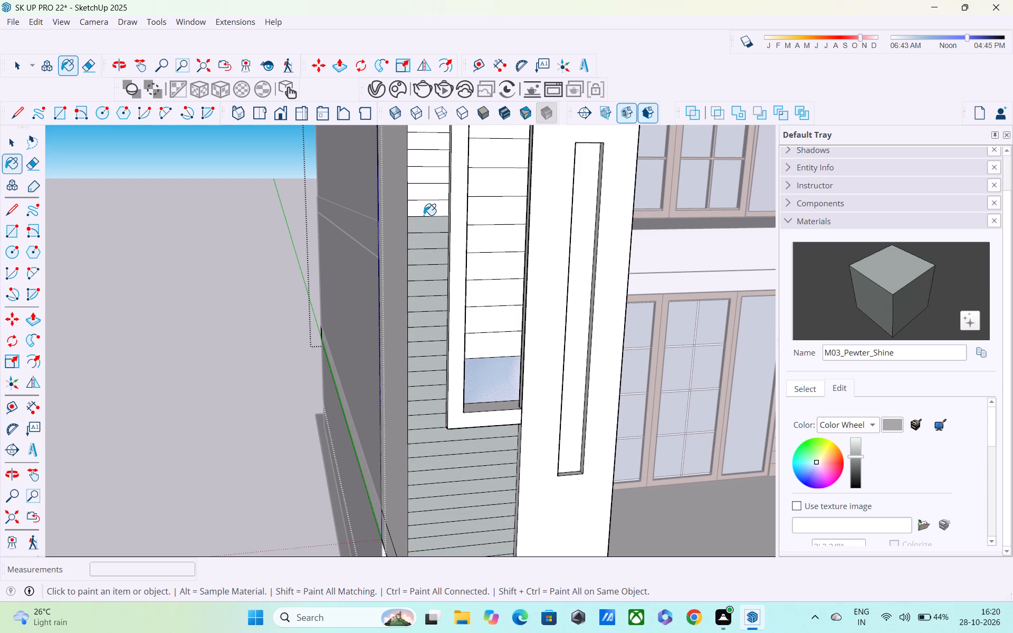
{"action": "left_click", "coordinate": [424, 215]}
{"action": "middle_click_drag", "start_coordinate": [442, 226], "coordinate": [460, 281]}
{"action": "left_click", "coordinate": [453, 254]}
{"action": "left_click", "coordinate": [444, 228]}
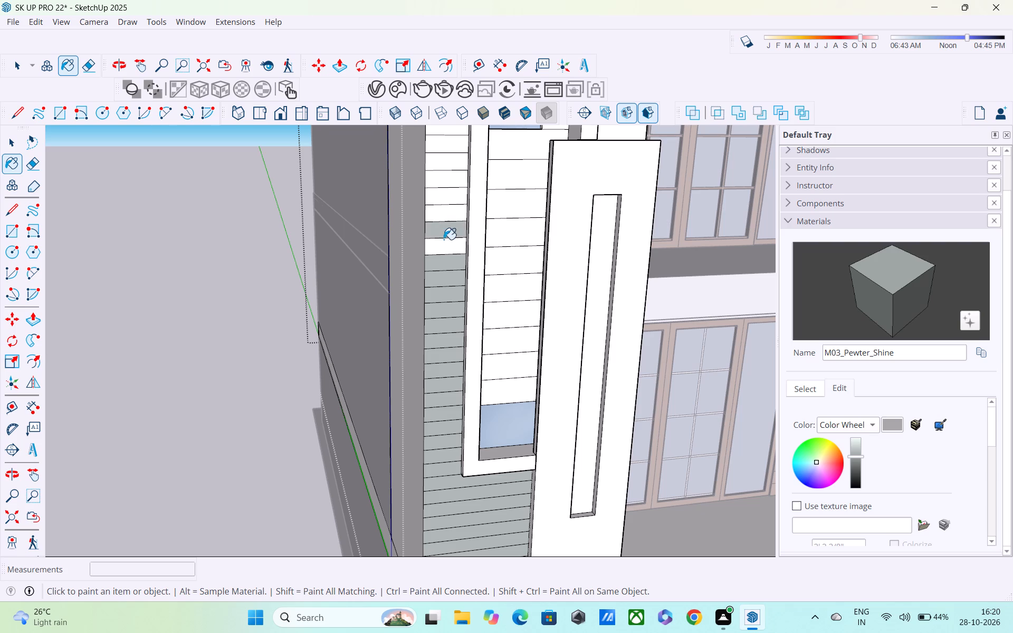
{"action": "left_click", "coordinate": [445, 245]}
{"action": "left_click", "coordinate": [439, 222]}
{"action": "left_click", "coordinate": [444, 213]}
{"action": "left_click", "coordinate": [444, 200]}
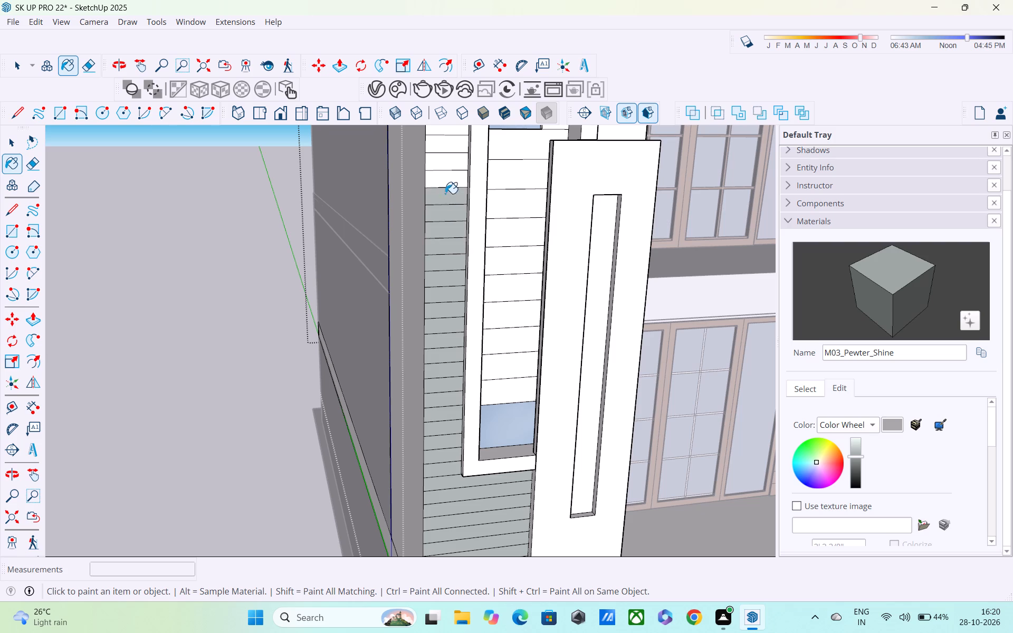
Continue painting M03_Pewter_Shine on the narrow outer-corner planks up to the top of the tower's window frame.
{"action": "middle_click_drag", "start_coordinate": [449, 199], "coordinate": [421, 156]}
{"action": "scroll", "coordinate": [422, 170], "scroll_direction": "down", "scroll_amount": 6}
{"action": "scroll", "coordinate": [437, 206], "scroll_direction": "up", "scroll_amount": 1}
{"action": "middle_click_drag", "start_coordinate": [451, 237], "coordinate": [445, 346]}
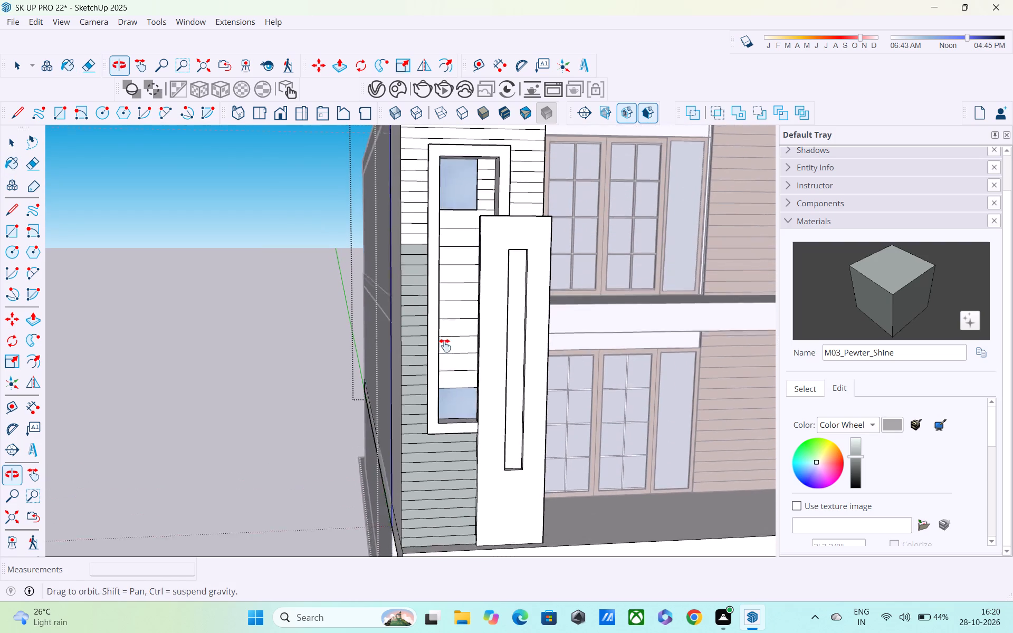
{"action": "middle_click_drag", "start_coordinate": [445, 346], "coordinate": [444, 355]}
{"action": "left_click", "coordinate": [415, 279]}
{"action": "left_click", "coordinate": [409, 257]}
{"action": "left_click", "coordinate": [408, 270]}
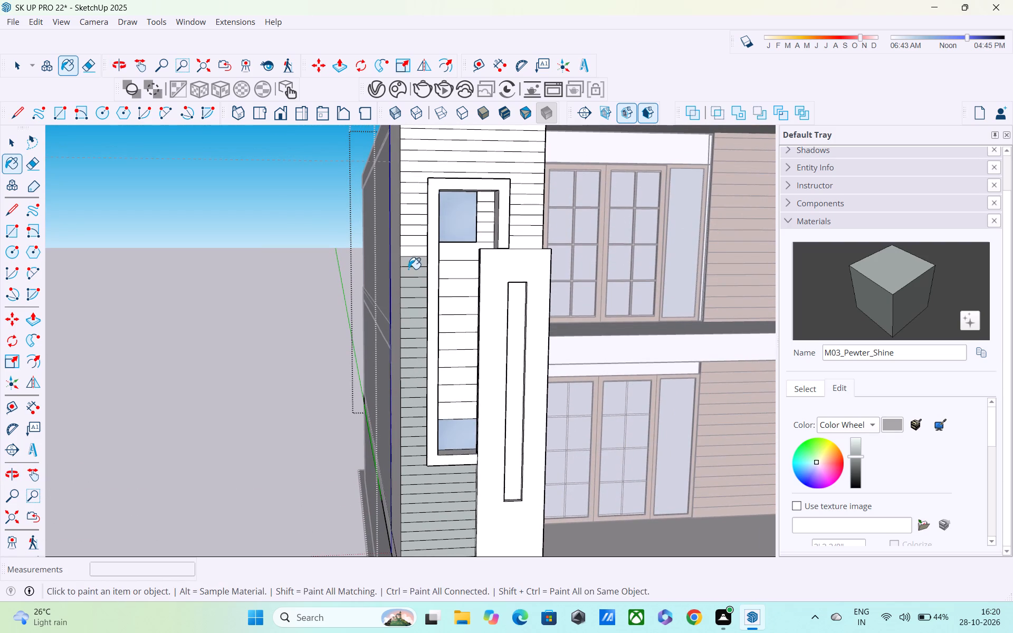
{"action": "left_click", "coordinate": [409, 248]}
{"action": "left_click", "coordinate": [412, 238]}
{"action": "left_click", "coordinate": [412, 227]}
{"action": "left_click", "coordinate": [410, 216]}
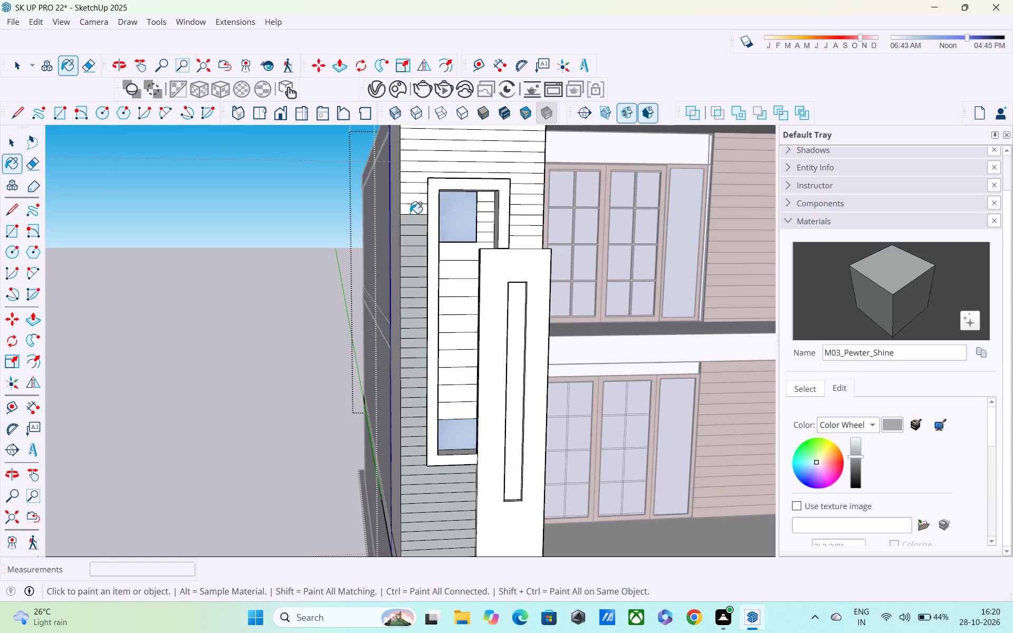
{"action": "left_click", "coordinate": [410, 206]}
{"action": "left_click", "coordinate": [410, 198]}
{"action": "left_click", "coordinate": [410, 187]}
Paint the full-width planks directly above the tower's window frame with M03_Pewter_Shine.
{"action": "left_click", "coordinate": [410, 177]}
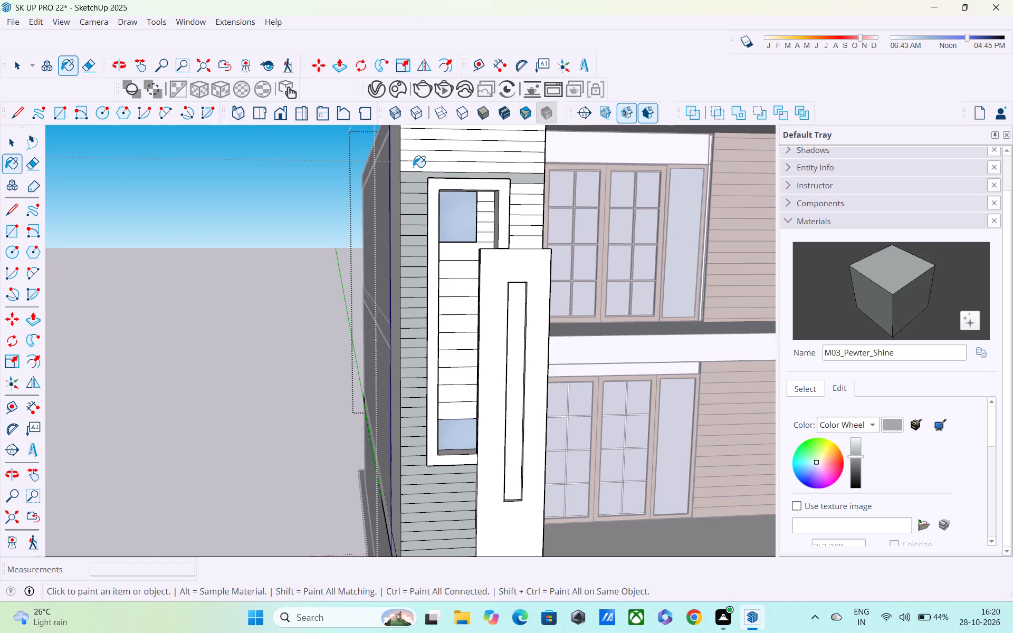
{"action": "left_click", "coordinate": [413, 167]}
{"action": "left_click", "coordinate": [416, 156]}
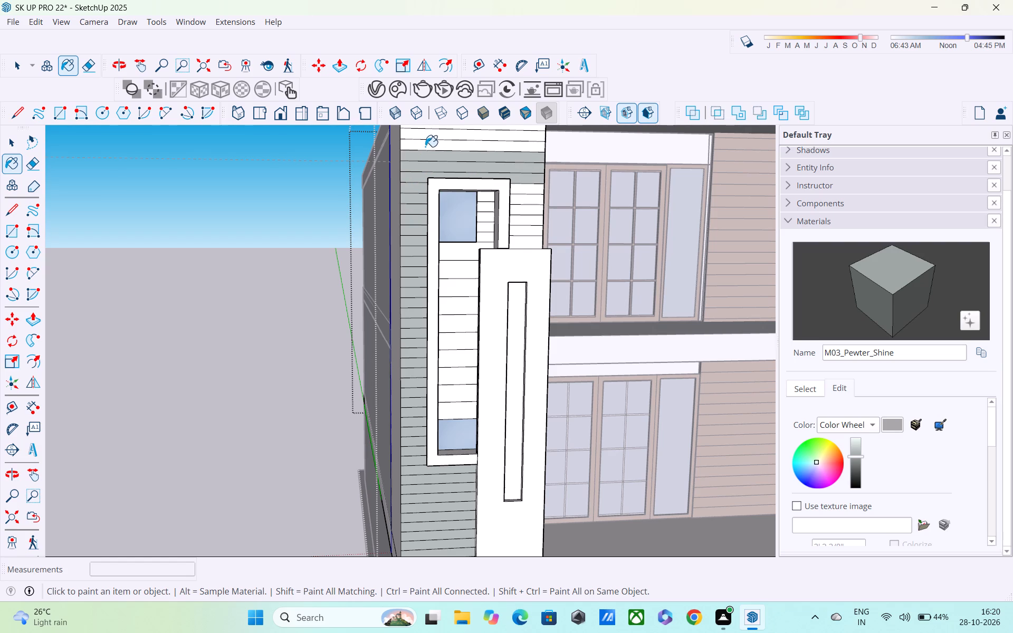
{"action": "left_click", "coordinate": [425, 147]}
{"action": "middle_click_drag", "start_coordinate": [435, 159], "coordinate": [439, 260], "text": "shift"}
{"action": "scroll", "coordinate": [438, 235], "scroll_direction": "up", "scroll_amount": 3}
{"action": "left_click", "coordinate": [438, 234]}
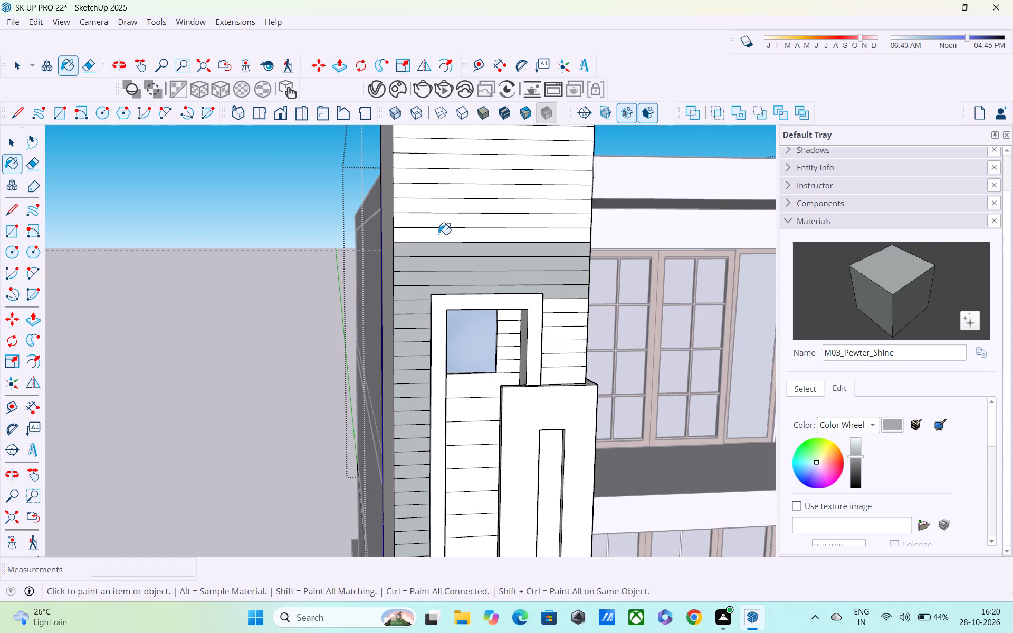
{"action": "left_click", "coordinate": [438, 216]}
{"action": "left_click", "coordinate": [438, 207]}
{"action": "middle_click_drag", "start_coordinate": [438, 201], "coordinate": [442, 282], "text": "shift"}
{"action": "left_click", "coordinate": [442, 273]}
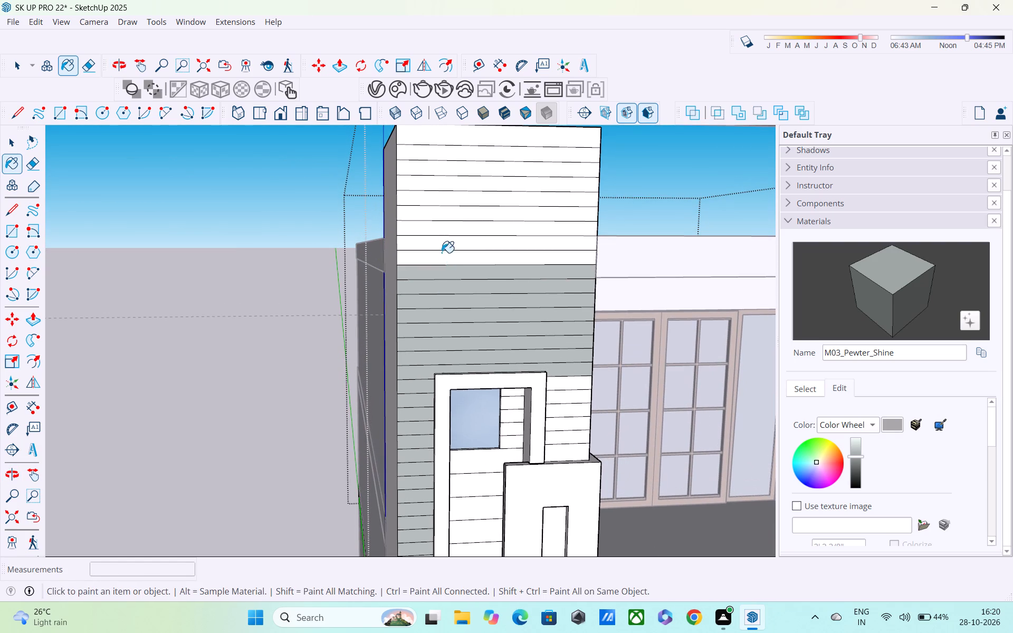
Paint the remaining full-width planks up to the top edge of the tower with M03_Pewter_Shine.
{"action": "left_click", "coordinate": [442, 252]}
{"action": "left_click", "coordinate": [442, 238]}
{"action": "left_click", "coordinate": [442, 224]}
{"action": "left_click", "coordinate": [442, 208]}
{"action": "left_click", "coordinate": [442, 195]}
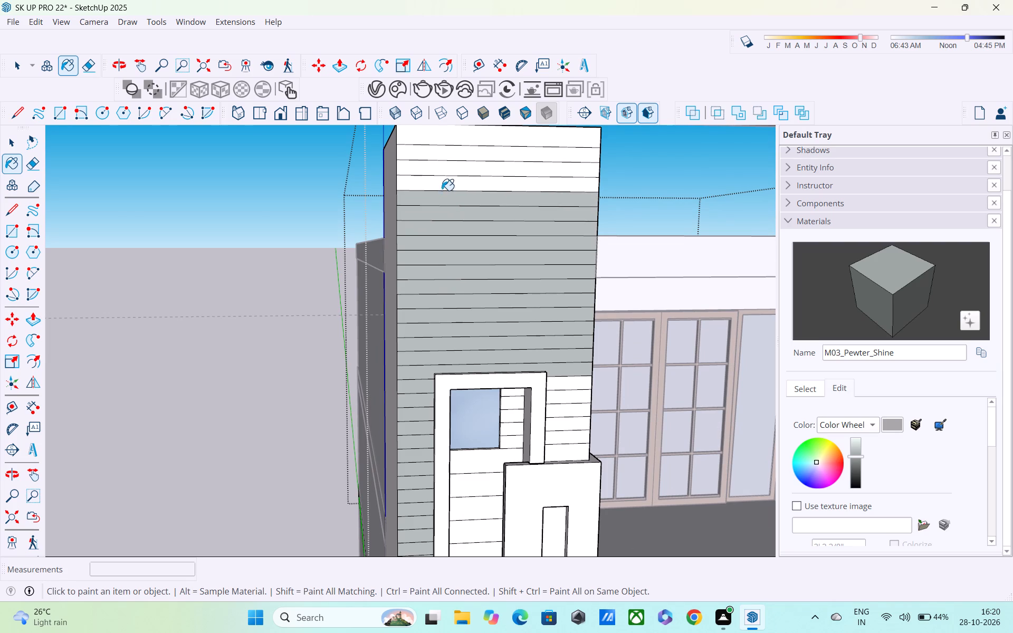
{"action": "left_click", "coordinate": [442, 185]}
{"action": "left_click", "coordinate": [442, 169]}
{"action": "middle_click_drag", "start_coordinate": [454, 196], "coordinate": [455, 256], "text": "shift"}
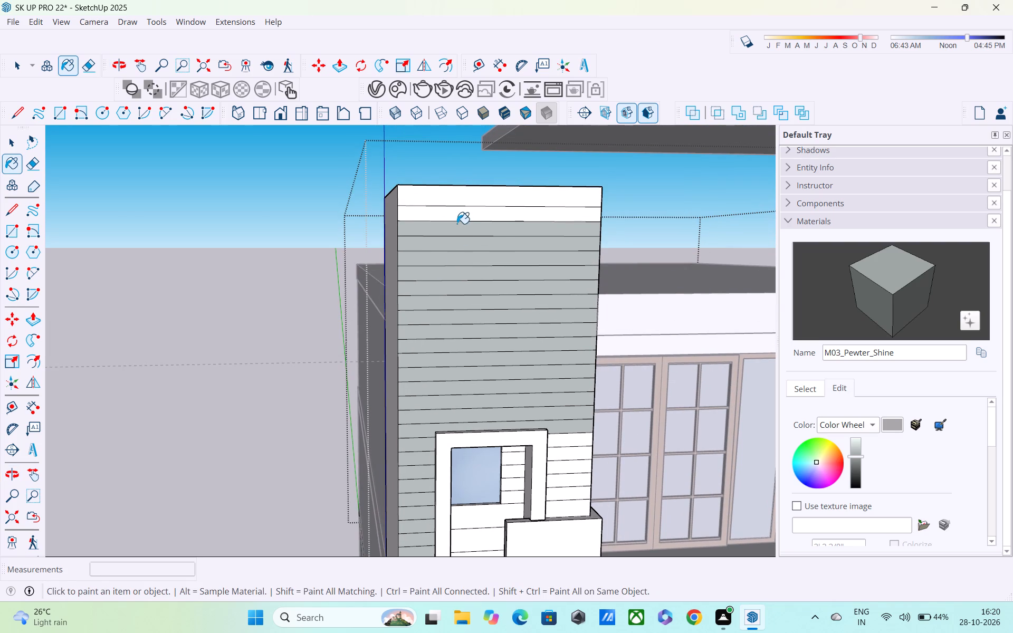
{"action": "left_click", "coordinate": [456, 214]}
{"action": "left_click", "coordinate": [457, 195]}
Paint the short planks between the window frame and the tower's balcony-side edge with M03_Pewter_Shine.
{"action": "scroll", "coordinate": [500, 262], "scroll_direction": "down", "scroll_amount": 3}
{"action": "middle_click_drag", "start_coordinate": [511, 338], "coordinate": [464, 250]}
{"action": "scroll", "coordinate": [464, 248], "scroll_direction": "up", "scroll_amount": 1, "text": "shift"}
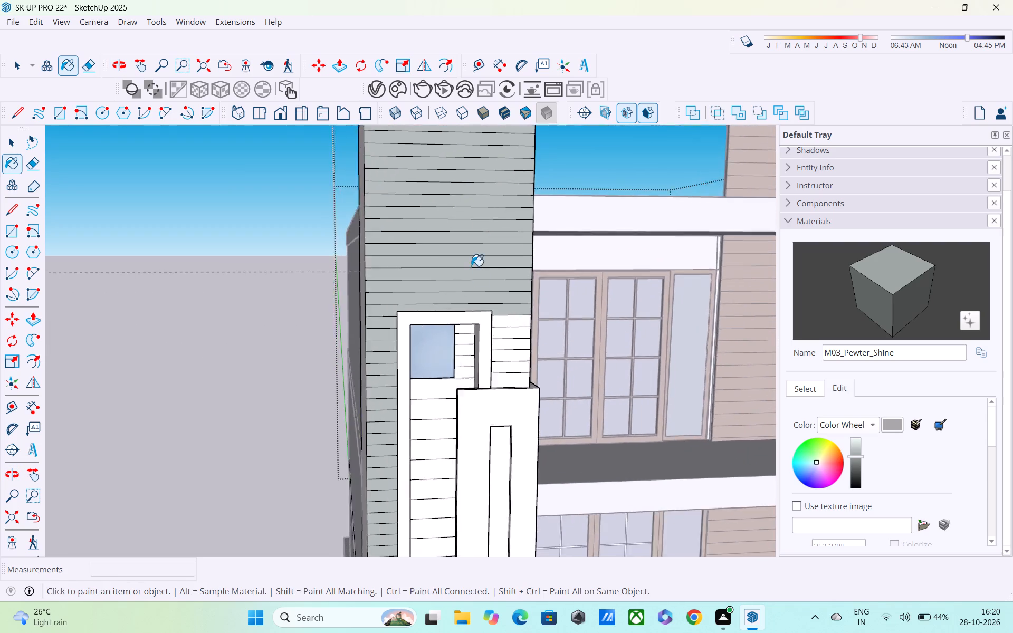
{"action": "scroll", "coordinate": [474, 295], "scroll_direction": "down", "scroll_amount": 3}
{"action": "scroll", "coordinate": [491, 335], "scroll_direction": "up", "scroll_amount": 4}
{"action": "left_click", "coordinate": [495, 317]}
{"action": "left_click", "coordinate": [499, 329]}
{"action": "left_click", "coordinate": [500, 334]}
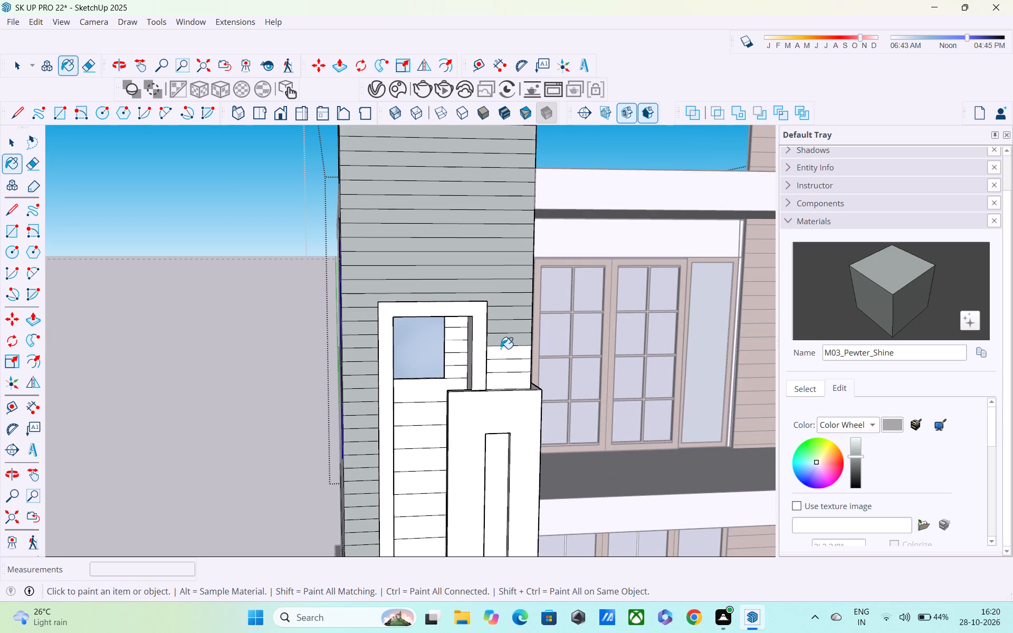
{"action": "left_click", "coordinate": [501, 349]}
{"action": "left_click", "coordinate": [502, 360]}
{"action": "left_click", "coordinate": [504, 375]}
{"action": "left_click", "coordinate": [504, 369]}
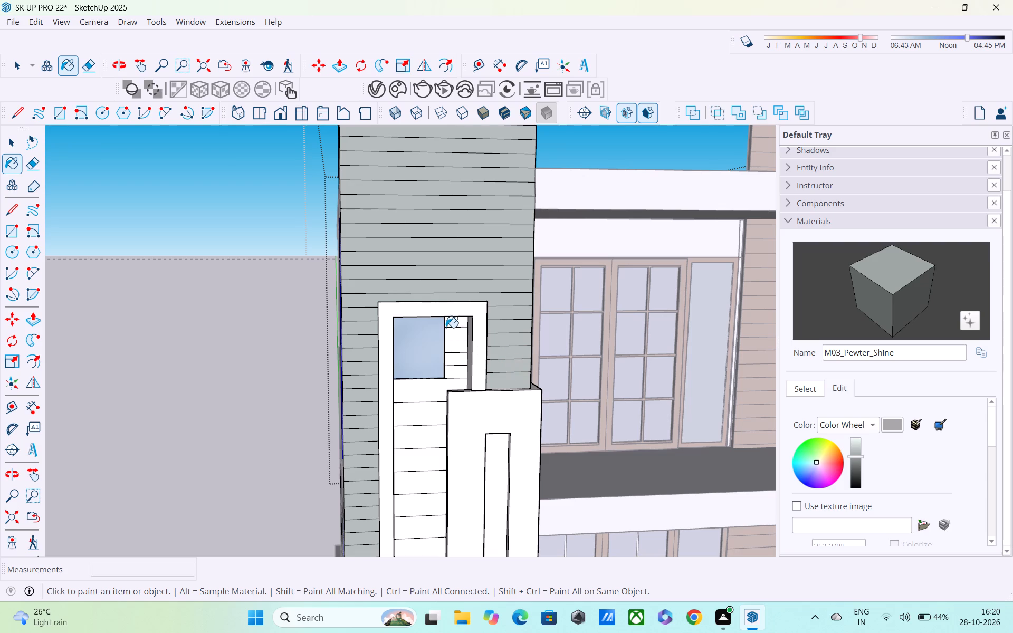
Paint the small planks beside the upper glass pane inside the tower's window frame with M03_Pewter_Shine.
{"action": "left_click", "coordinate": [452, 324]}
{"action": "left_click", "coordinate": [456, 331]}
{"action": "left_click", "coordinate": [458, 344]}
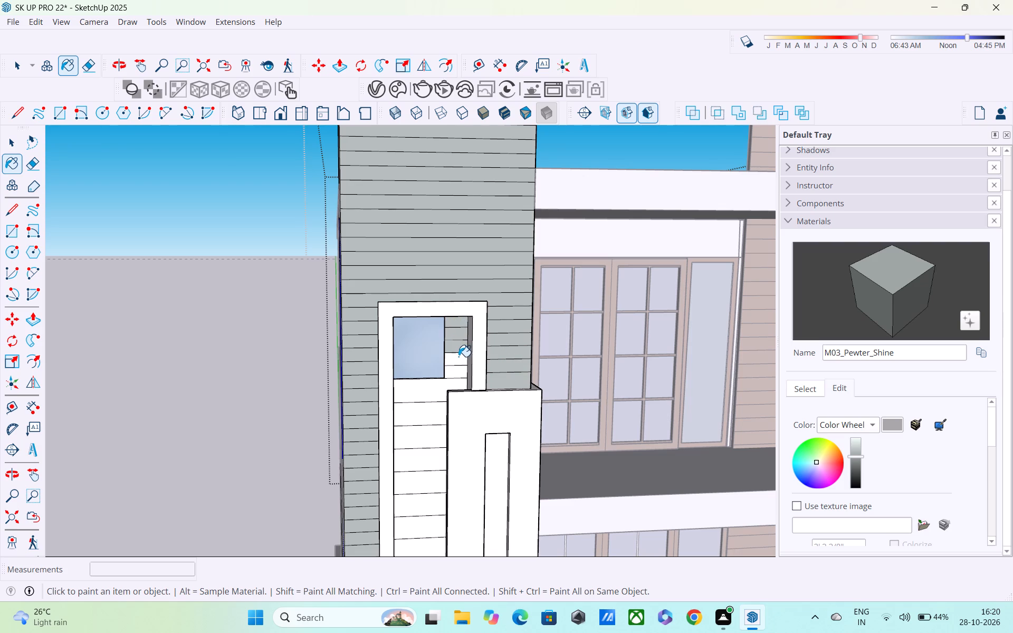
{"action": "left_click", "coordinate": [458, 357]}
{"action": "left_click", "coordinate": [458, 362]}
{"action": "left_click", "coordinate": [458, 378]}
{"action": "left_click", "coordinate": [454, 374]}
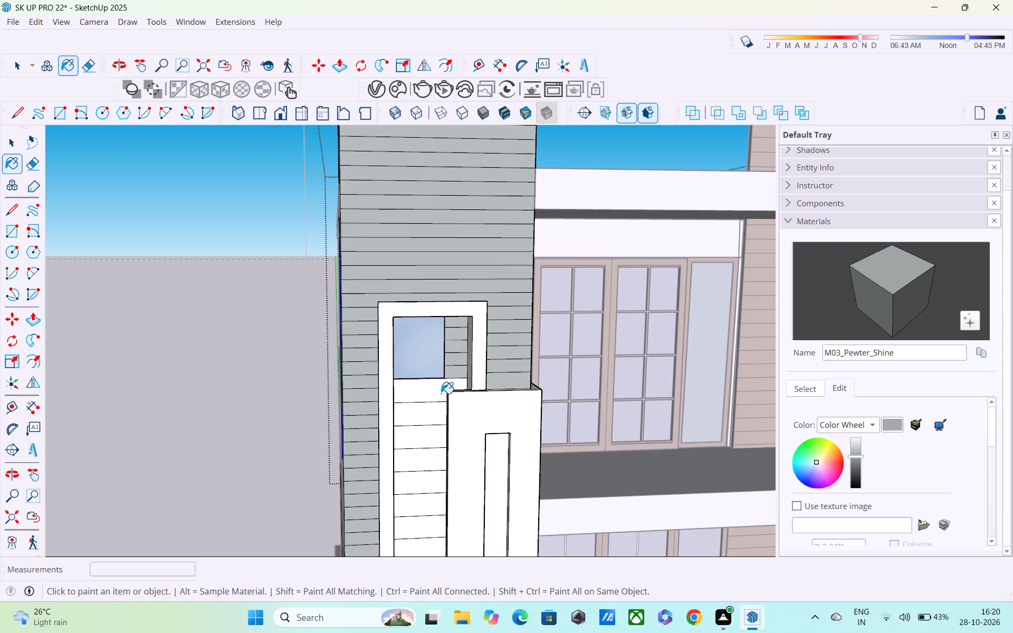
Paint the planks between the upper and lower glass panes inside the tower's window frame with M03_Pewter_Shine.
{"action": "left_click", "coordinate": [441, 394]}
{"action": "middle_click_drag", "start_coordinate": [433, 399], "coordinate": [447, 342], "text": "shift"}
{"action": "left_click", "coordinate": [450, 357]}
{"action": "left_click", "coordinate": [448, 382]}
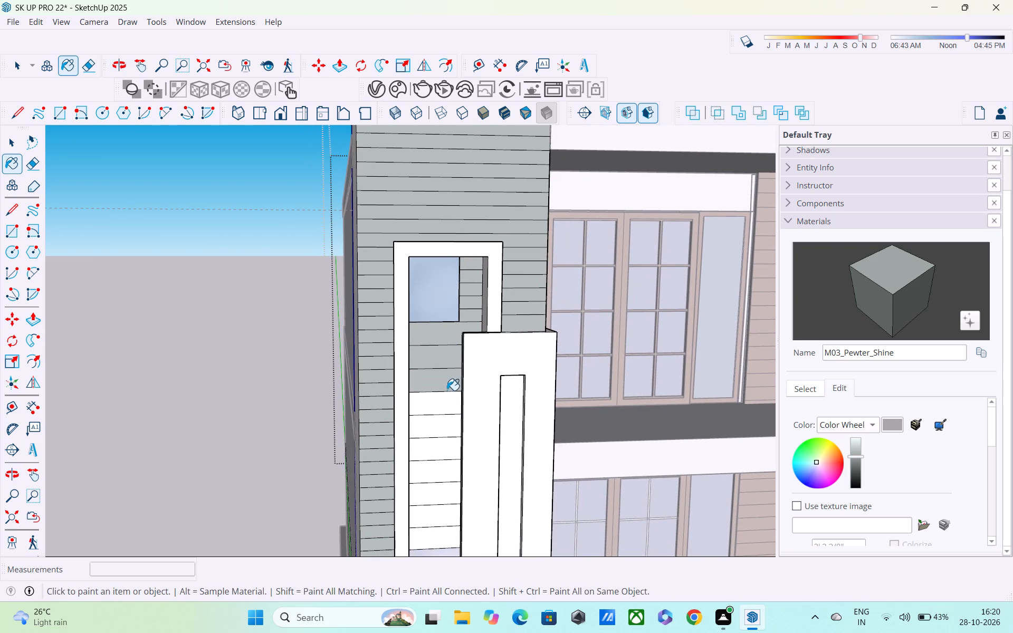
{"action": "left_click", "coordinate": [447, 391]}
{"action": "left_click", "coordinate": [442, 410]}
{"action": "left_click", "coordinate": [438, 428]}
{"action": "left_click", "coordinate": [435, 450]}
{"action": "left_click", "coordinate": [434, 467]}
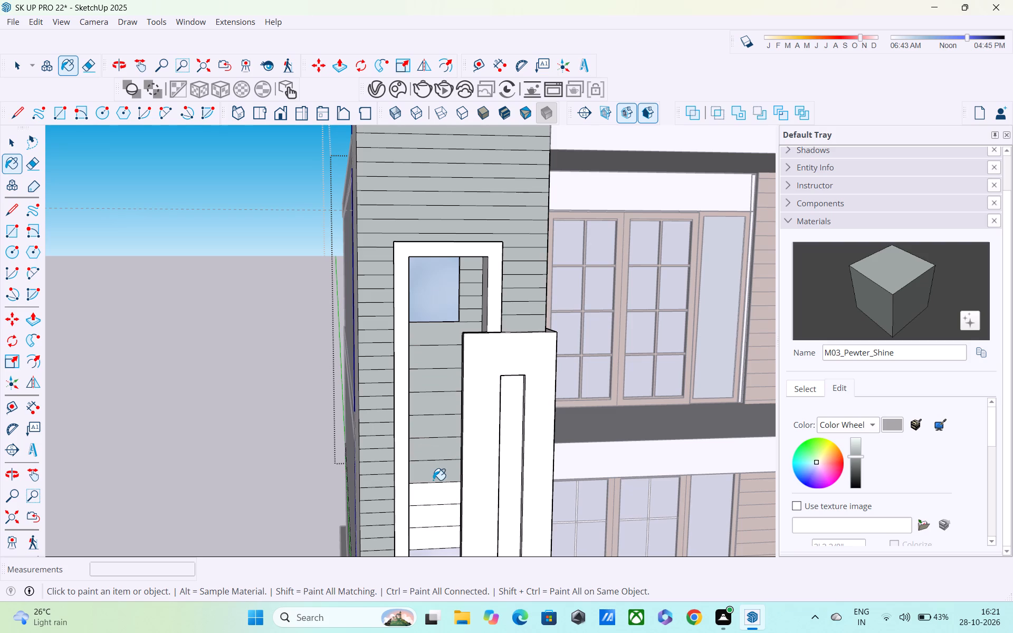
{"action": "left_click", "coordinate": [433, 480]}
{"action": "left_click", "coordinate": [433, 497]}
{"action": "left_click", "coordinate": [434, 520]}
{"action": "left_click", "coordinate": [434, 540]}
Close the side tower's group, returning to the whole house model.
{"action": "middle_click_drag", "start_coordinate": [437, 541], "coordinate": [426, 381]}
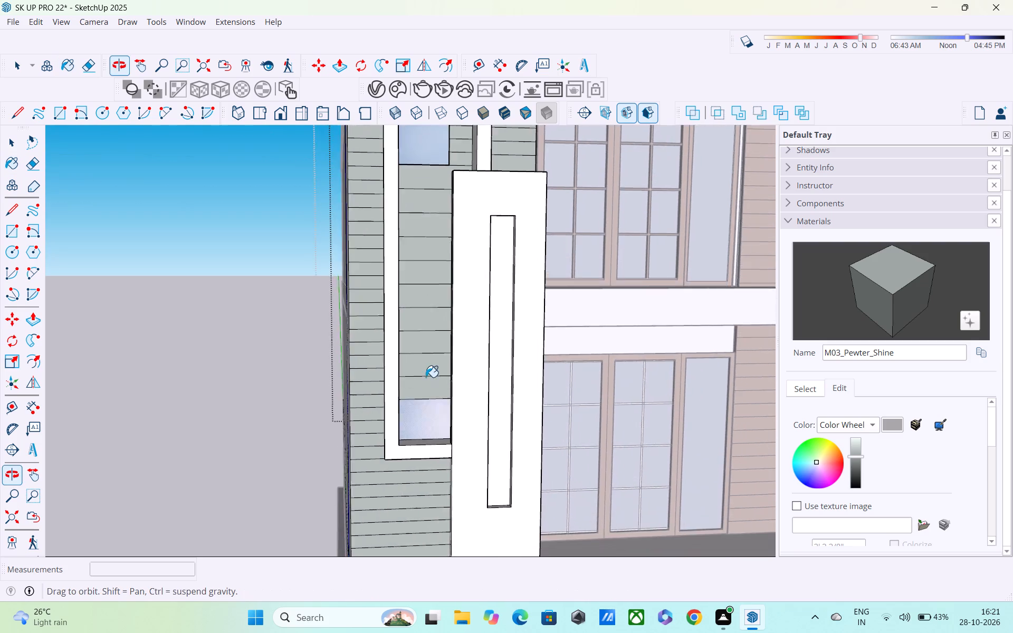
{"action": "scroll", "coordinate": [426, 369], "scroll_direction": "down", "scroll_amount": 6}
{"action": "middle_click_drag", "start_coordinate": [456, 419], "coordinate": [418, 381]}
{"action": "scroll", "coordinate": [417, 378], "scroll_direction": "down", "scroll_amount": 6}
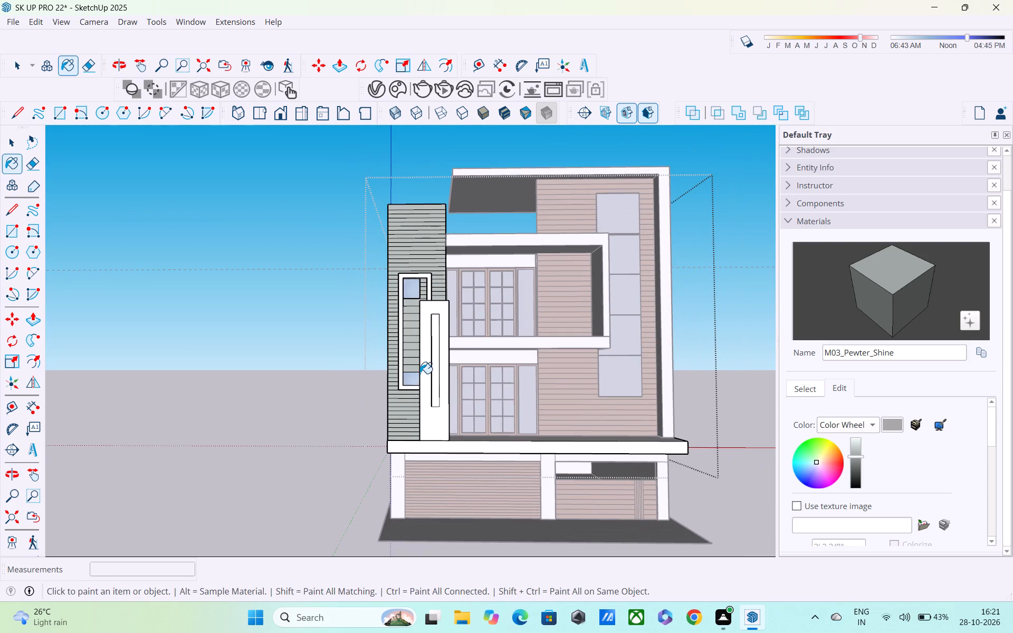
{"action": "scroll", "coordinate": [420, 373], "scroll_direction": "down", "scroll_amount": 6}
{"action": "key", "text": "space"}
{"action": "left_click", "coordinate": [325, 346]}
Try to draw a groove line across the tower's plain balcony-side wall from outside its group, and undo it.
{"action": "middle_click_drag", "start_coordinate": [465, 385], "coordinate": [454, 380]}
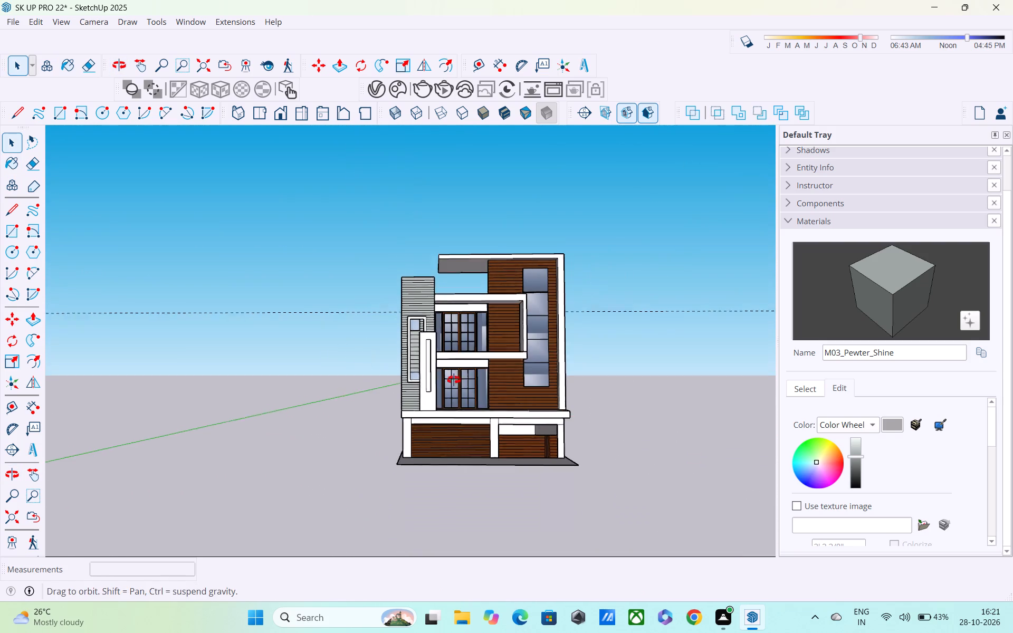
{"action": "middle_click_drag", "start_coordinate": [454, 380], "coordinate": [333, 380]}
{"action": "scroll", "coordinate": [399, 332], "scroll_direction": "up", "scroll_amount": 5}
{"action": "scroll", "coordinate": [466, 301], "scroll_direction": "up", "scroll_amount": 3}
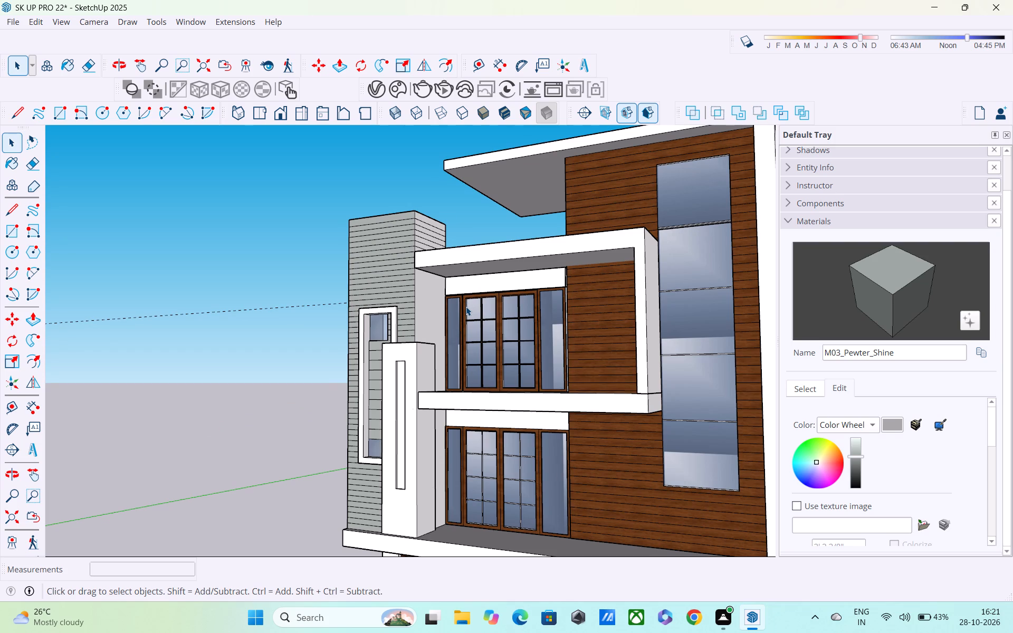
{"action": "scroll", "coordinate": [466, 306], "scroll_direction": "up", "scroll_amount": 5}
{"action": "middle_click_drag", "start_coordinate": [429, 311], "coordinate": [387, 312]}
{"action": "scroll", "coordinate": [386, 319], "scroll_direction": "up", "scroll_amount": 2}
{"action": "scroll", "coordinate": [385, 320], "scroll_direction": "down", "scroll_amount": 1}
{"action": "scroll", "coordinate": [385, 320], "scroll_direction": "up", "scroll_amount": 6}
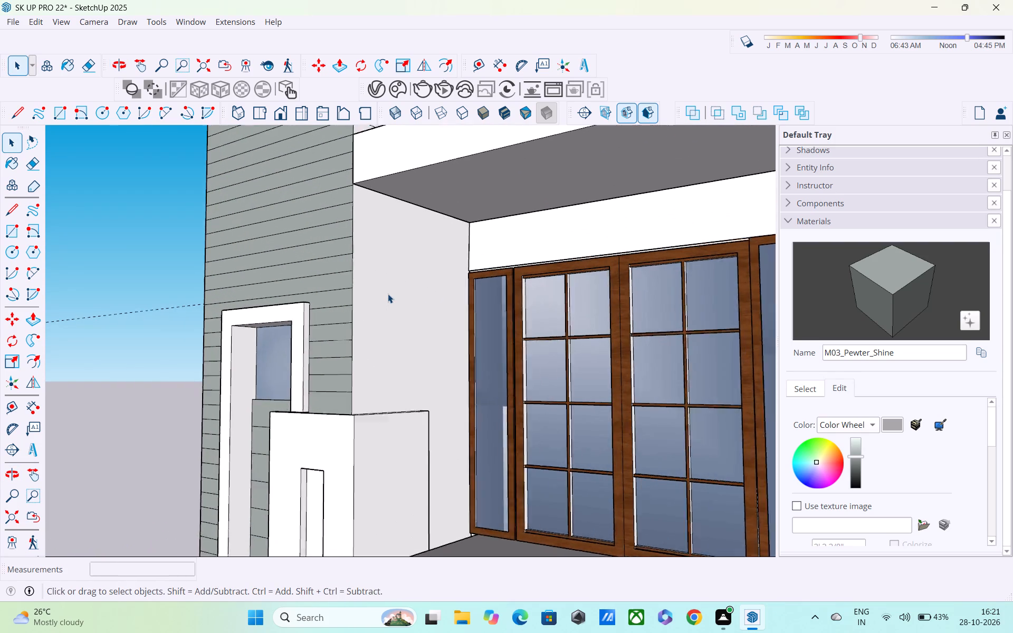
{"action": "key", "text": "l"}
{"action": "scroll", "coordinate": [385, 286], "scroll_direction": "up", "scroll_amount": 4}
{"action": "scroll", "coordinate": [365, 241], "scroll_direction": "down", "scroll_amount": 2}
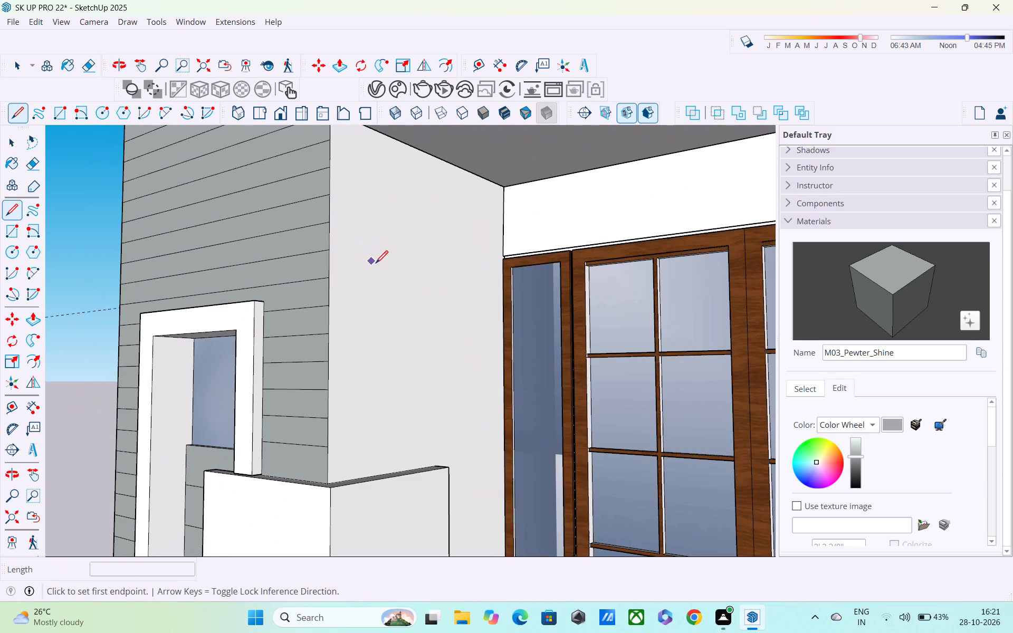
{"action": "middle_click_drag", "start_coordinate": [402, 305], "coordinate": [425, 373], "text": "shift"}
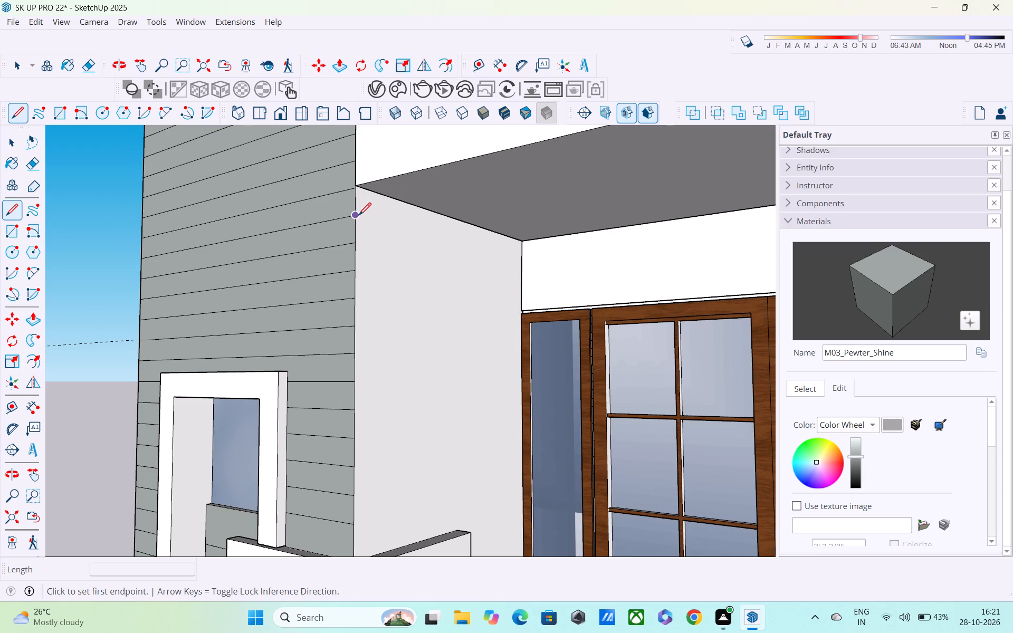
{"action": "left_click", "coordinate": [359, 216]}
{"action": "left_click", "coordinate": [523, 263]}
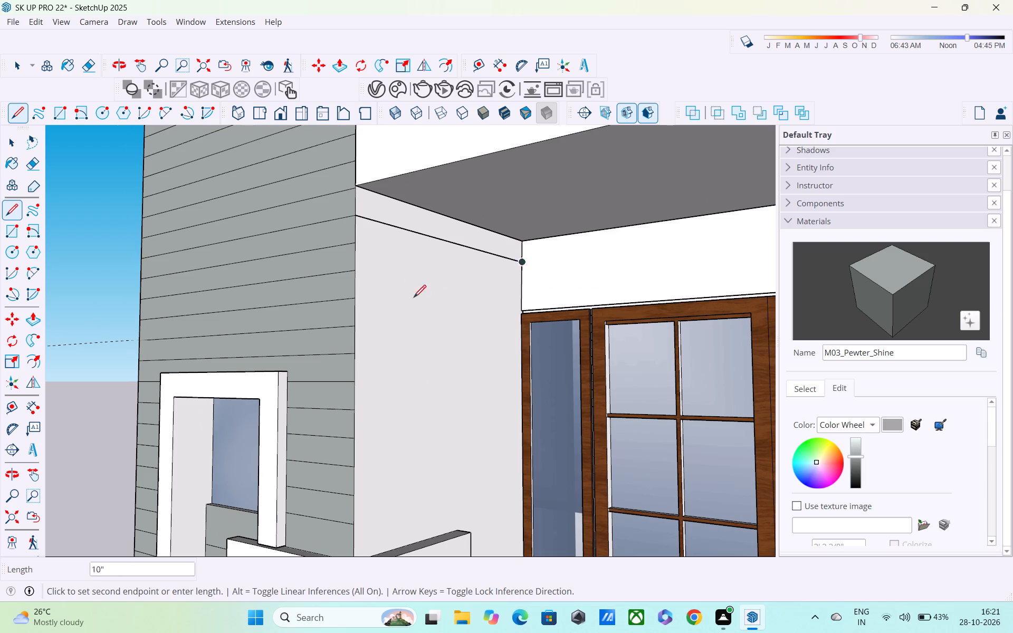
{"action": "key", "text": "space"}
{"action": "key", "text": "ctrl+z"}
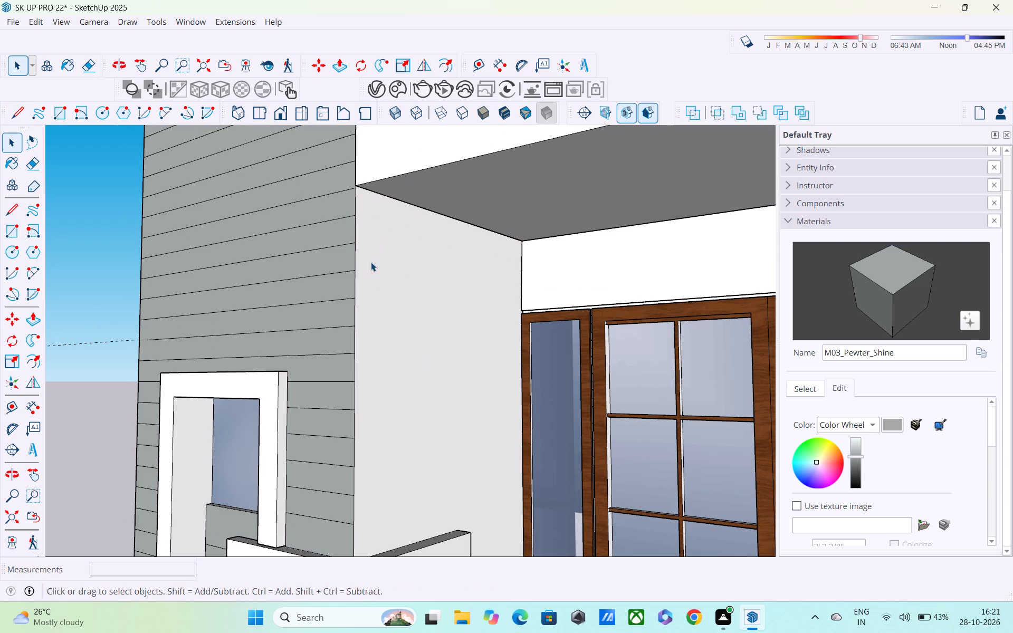
Inside the side tower's group, draw two groove lines about 6' 8" long across the top of its balcony-side wall, continuing the front planks.
{"action": "double_click", "coordinate": [371, 262]}
{"action": "key", "text": "l"}
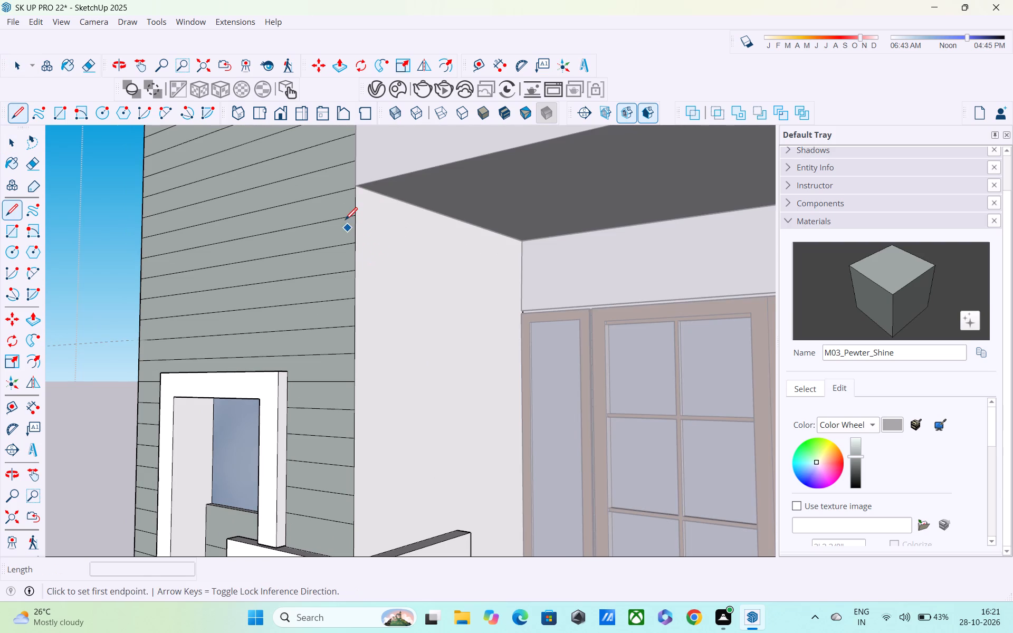
{"action": "left_click", "coordinate": [351, 216]}
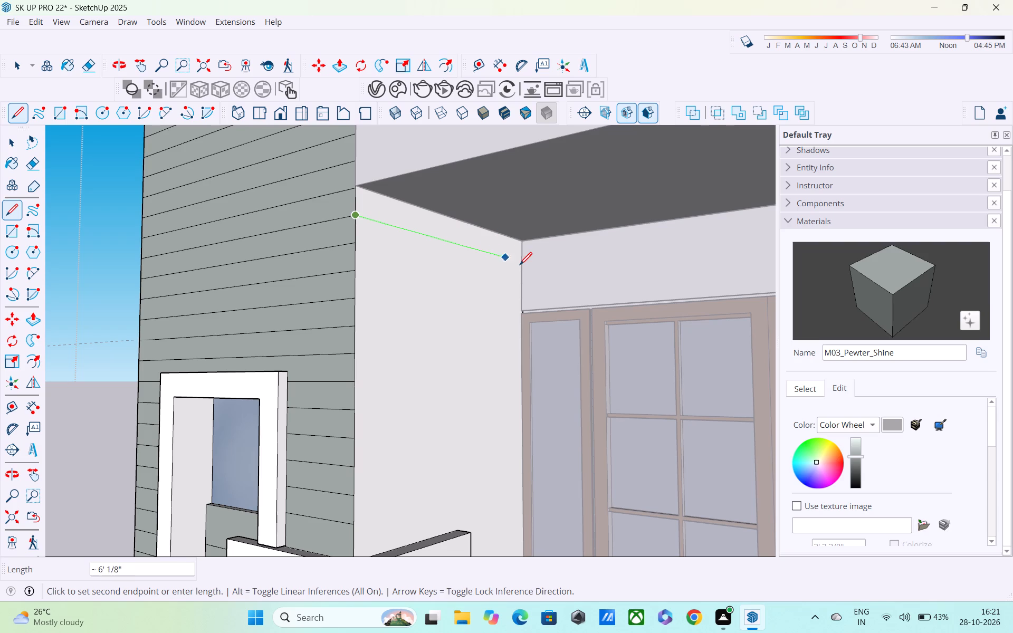
{"action": "left_click", "coordinate": [521, 267]}
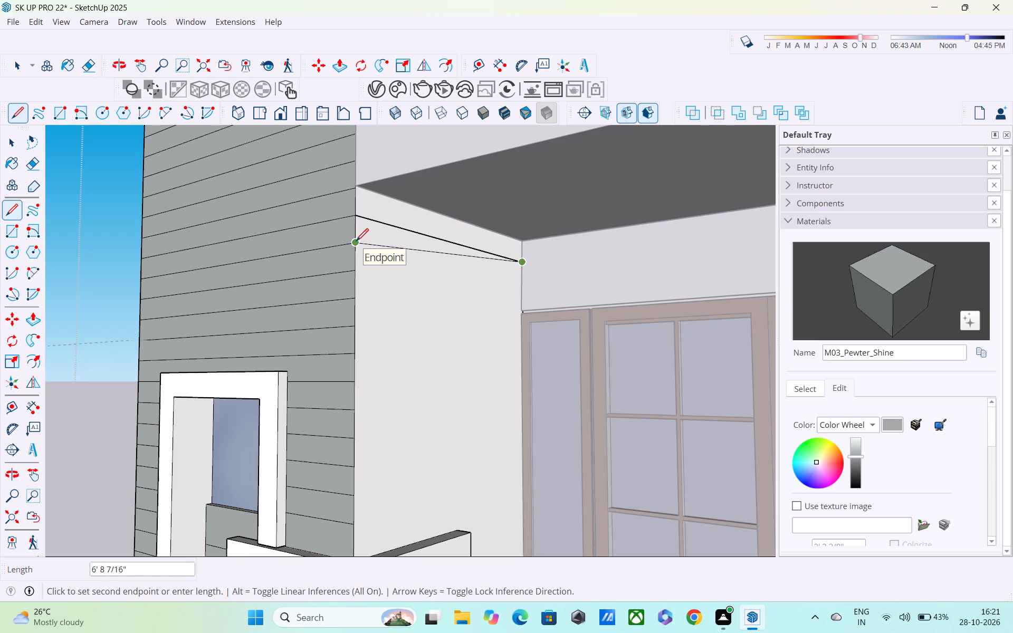
{"action": "key", "text": "Escape"}
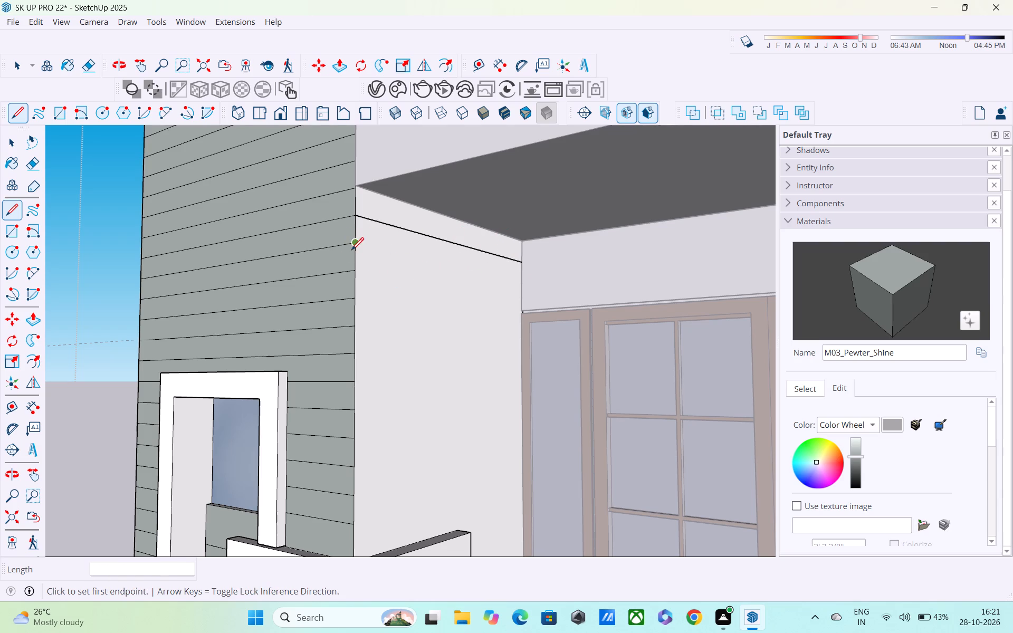
{"action": "left_click", "coordinate": [355, 244]}
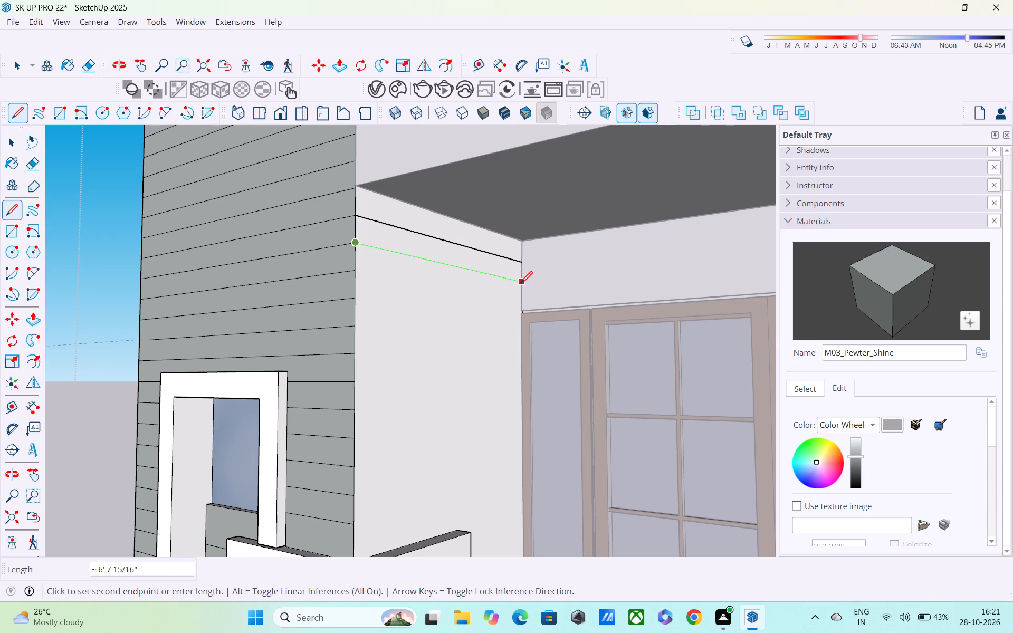
{"action": "left_click", "coordinate": [520, 285]}
{"action": "key", "text": "Escape"}
Paint the tower's balcony-side wall below the roof slab, including its two new planks, with M03_Pewter_Shine.
{"action": "scroll", "coordinate": [452, 299], "scroll_direction": "down", "scroll_amount": 3}
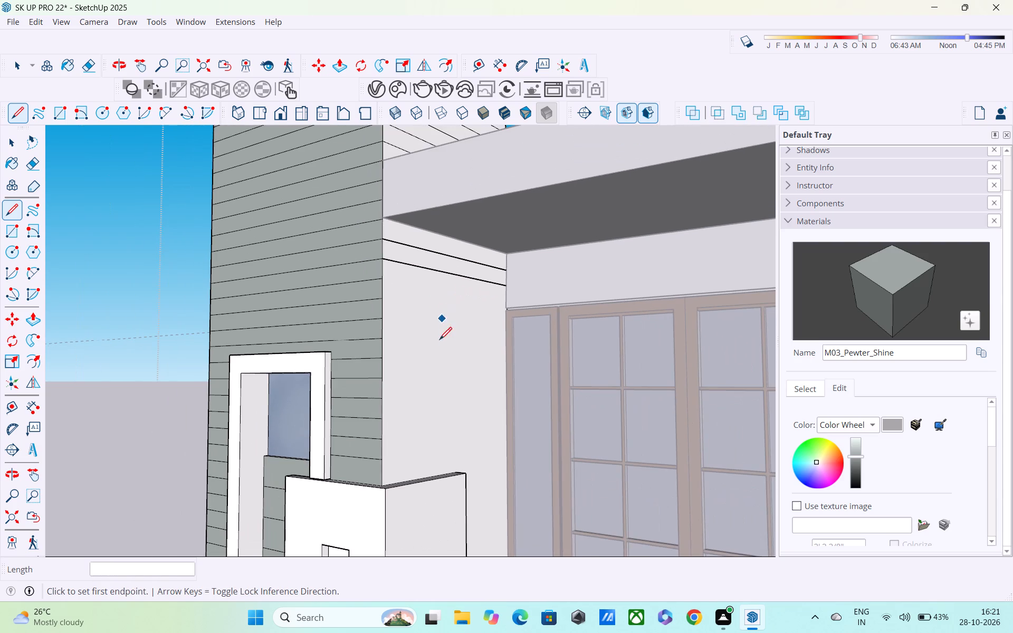
{"action": "scroll", "coordinate": [433, 375], "scroll_direction": "down", "scroll_amount": 3}
{"action": "middle_click_drag", "start_coordinate": [425, 408], "coordinate": [418, 377]}
{"action": "scroll", "coordinate": [418, 371], "scroll_direction": "down", "scroll_amount": 6}
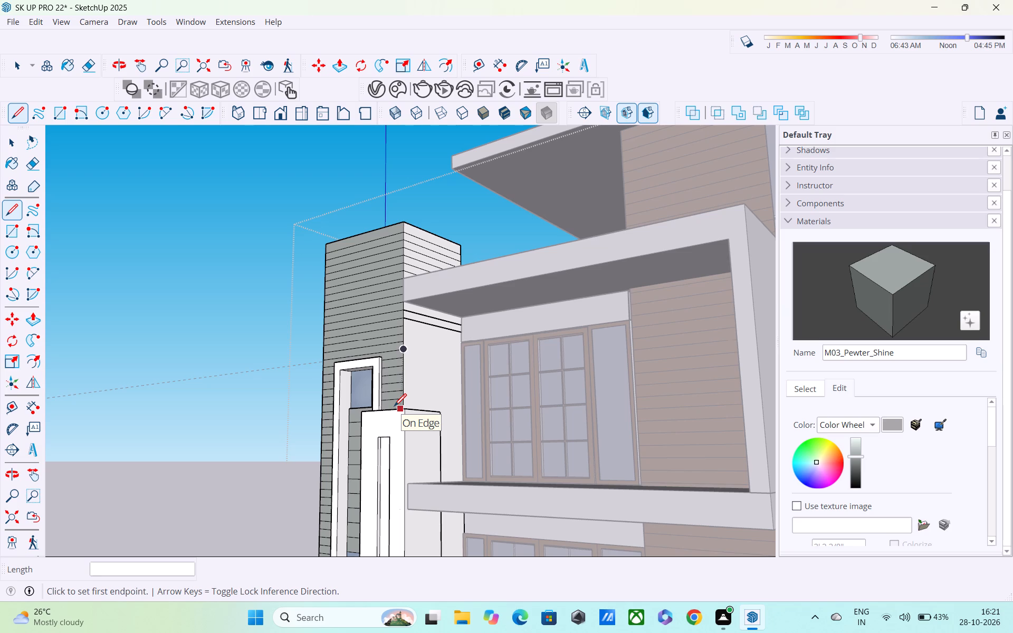
{"action": "left_click", "coordinate": [888, 279]}
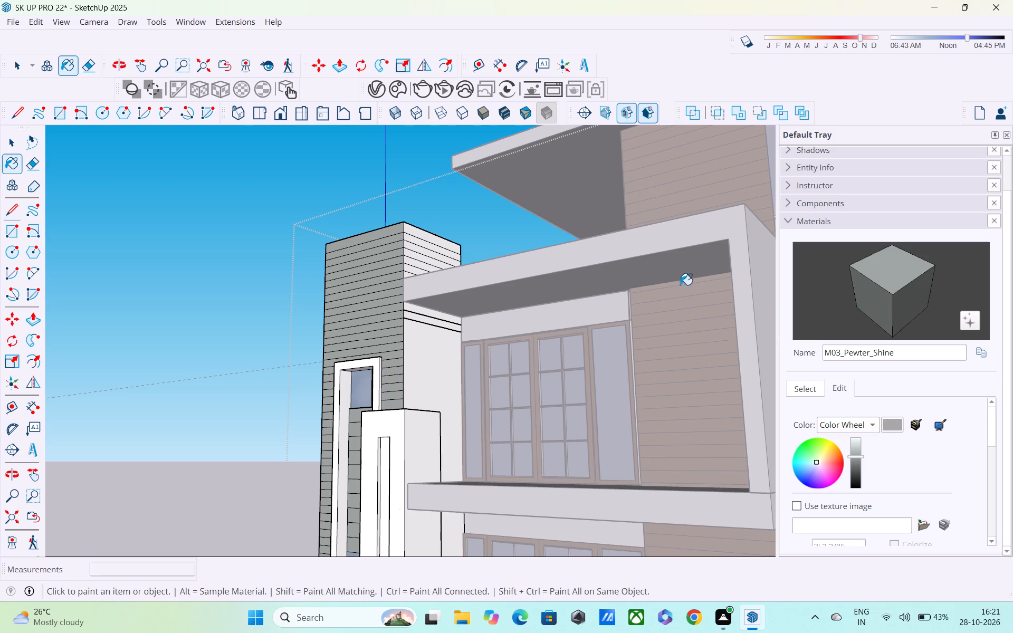
{"action": "scroll", "coordinate": [491, 300], "scroll_direction": "up", "scroll_amount": 4}
{"action": "scroll", "coordinate": [426, 315], "scroll_direction": "up", "scroll_amount": 4}
{"action": "left_click", "coordinate": [422, 318]}
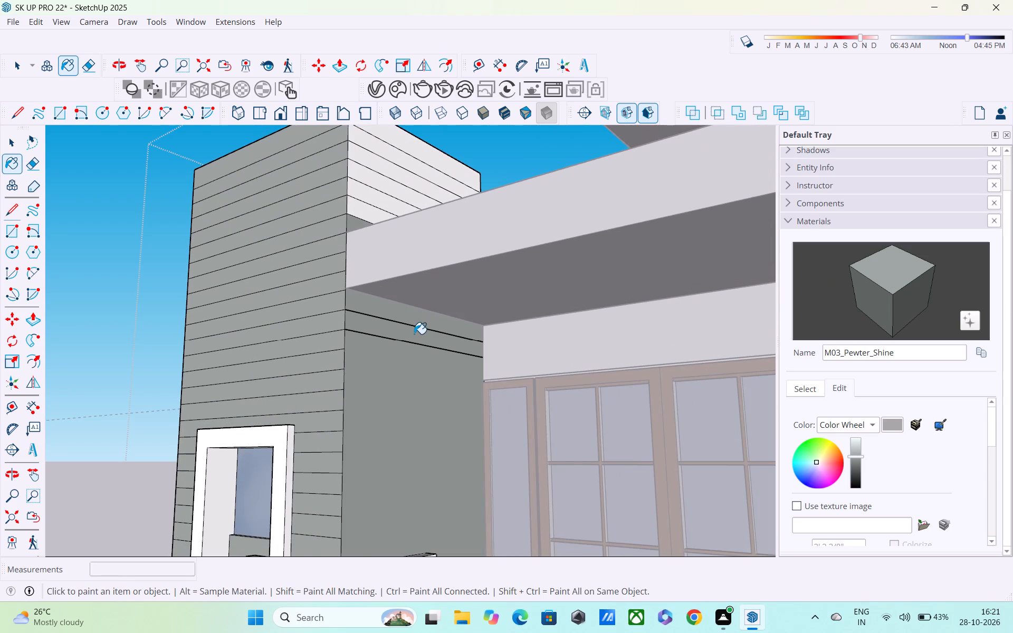
Examine the painted balcony-side wall of the tower from several angles, above and below the balcony slab.
{"action": "scroll", "coordinate": [414, 334], "scroll_direction": "down", "scroll_amount": 18}
{"action": "scroll", "coordinate": [406, 400], "scroll_direction": "down", "scroll_amount": 5}
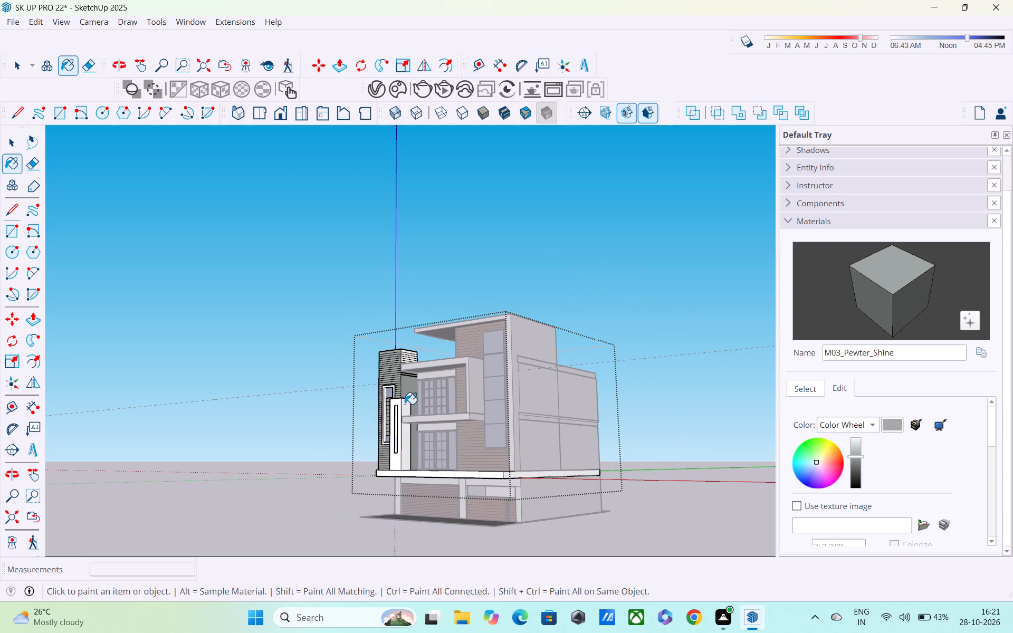
{"action": "middle_click_drag", "start_coordinate": [405, 404], "coordinate": [327, 443]}
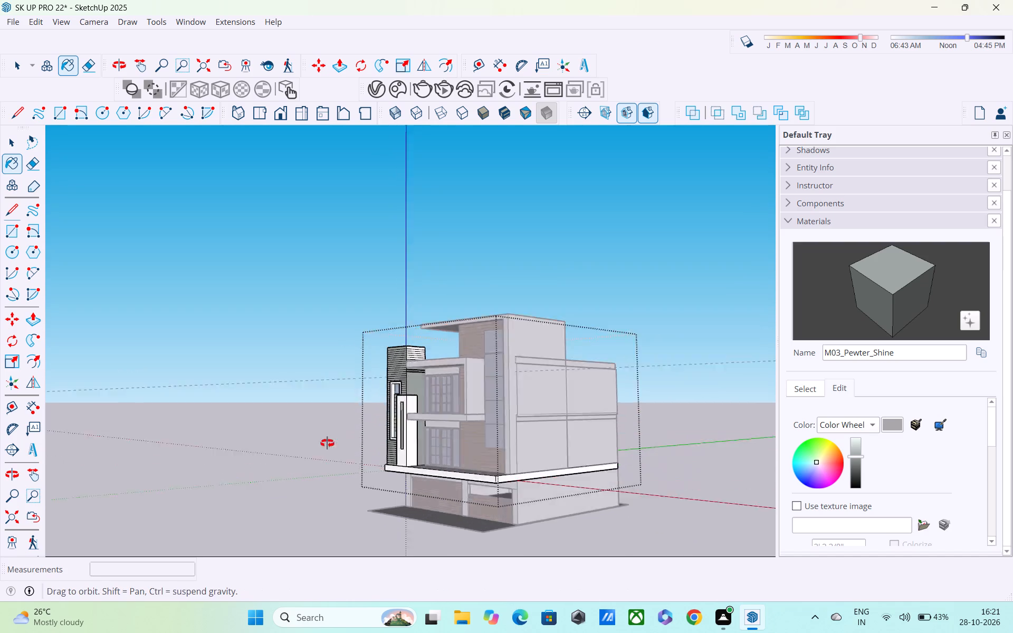
{"action": "middle_click_drag", "start_coordinate": [327, 443], "coordinate": [295, 455]}
{"action": "scroll", "coordinate": [365, 439], "scroll_direction": "up", "scroll_amount": 6}
{"action": "scroll", "coordinate": [418, 391], "scroll_direction": "up", "scroll_amount": 5}
{"action": "scroll", "coordinate": [468, 385], "scroll_direction": "up", "scroll_amount": 4}
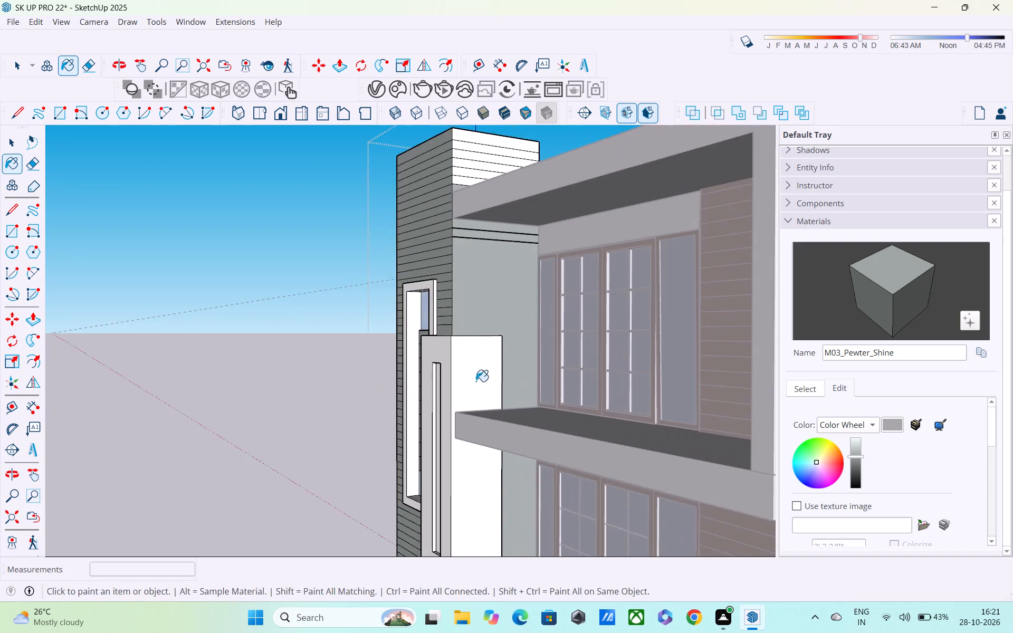
{"action": "scroll", "coordinate": [477, 381], "scroll_direction": "up", "scroll_amount": 4}
{"action": "middle_click_drag", "start_coordinate": [471, 406], "coordinate": [374, 440]}
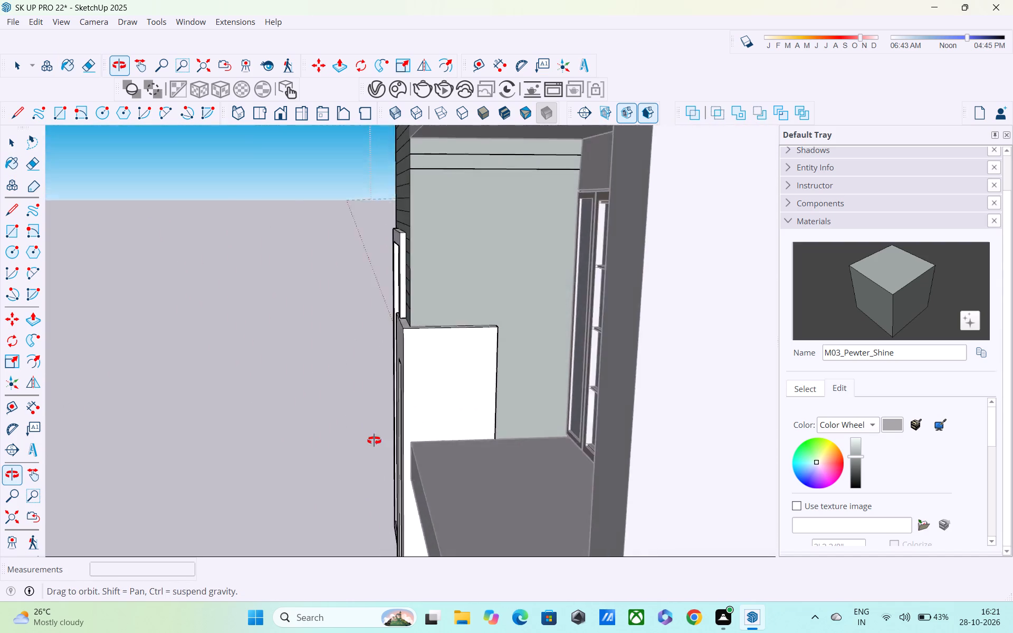
{"action": "middle_click_drag", "start_coordinate": [374, 440], "coordinate": [411, 399]}
{"action": "scroll", "coordinate": [424, 387], "scroll_direction": "down", "scroll_amount": 3}
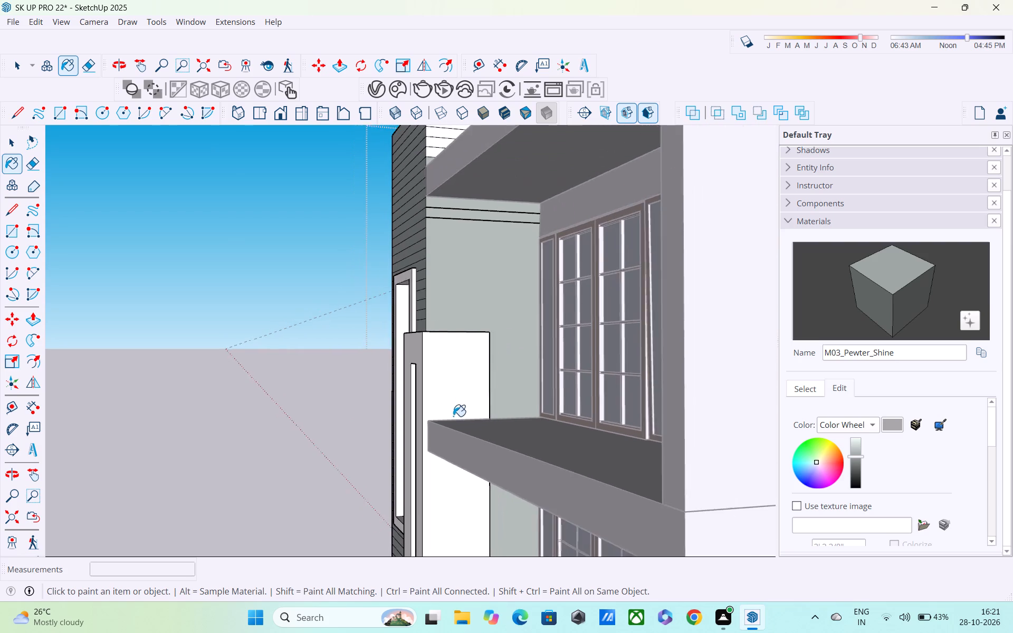
{"action": "middle_click_drag", "start_coordinate": [464, 415], "coordinate": [523, 375]}
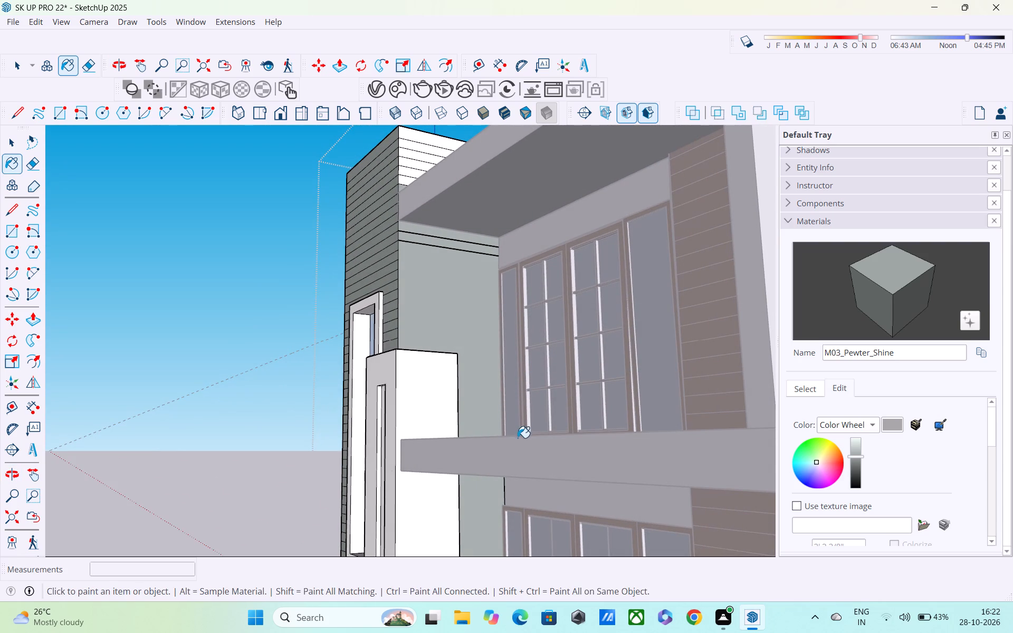
{"action": "middle_click_drag", "start_coordinate": [518, 438], "coordinate": [548, 251], "text": "shift"}
{"action": "scroll", "coordinate": [549, 251], "scroll_direction": "up", "scroll_amount": 1}
{"action": "middle_click_drag", "start_coordinate": [549, 258], "coordinate": [550, 306]}
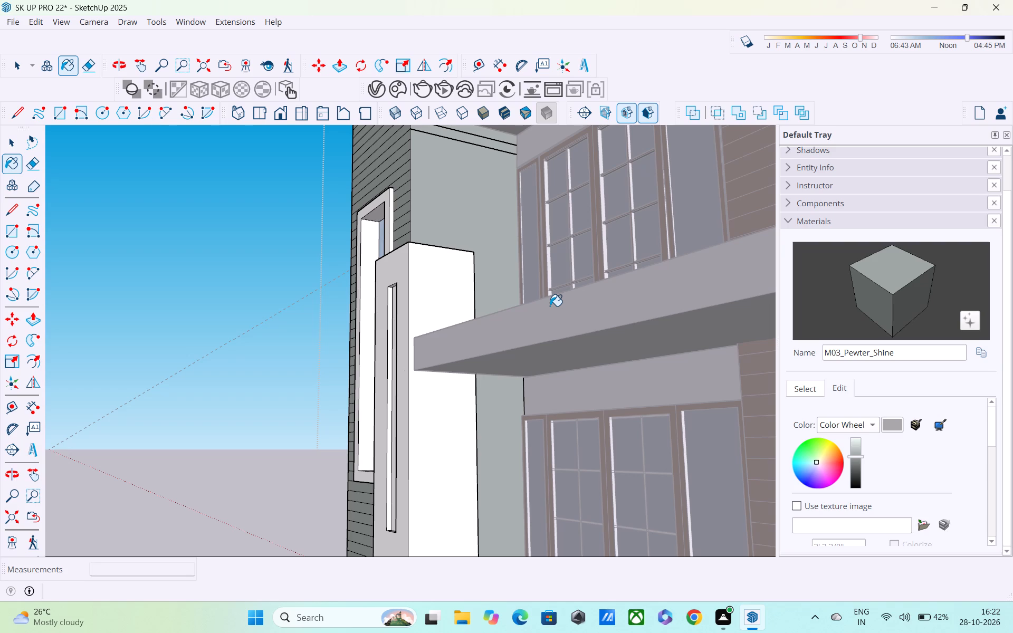
Save the model, purging its unused items.
{"action": "key", "text": "ctrl+s"}
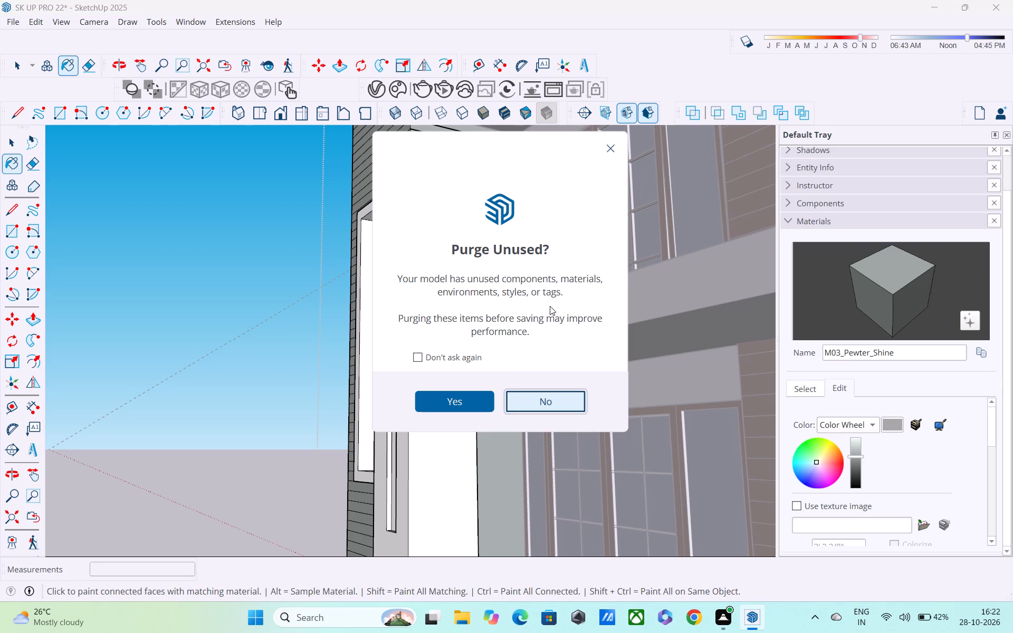
{"action": "key", "text": "ctrl+s"}
{"action": "left_click", "coordinate": [462, 399]}
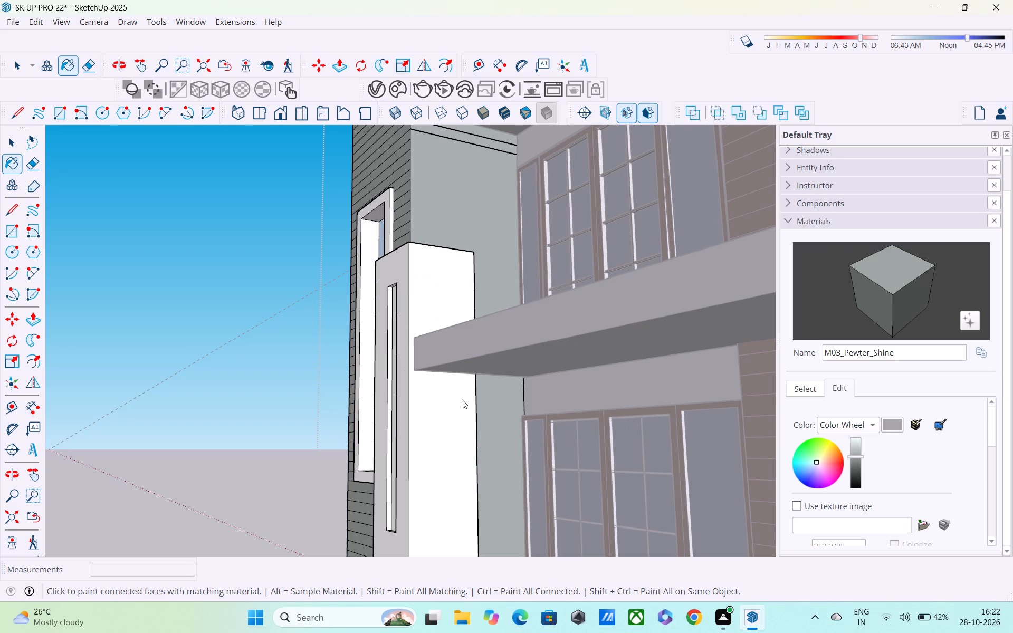
{"action": "key", "text": "ctrl+s"}
{"action": "scroll", "coordinate": [456, 401], "scroll_direction": "down", "scroll_amount": 5}
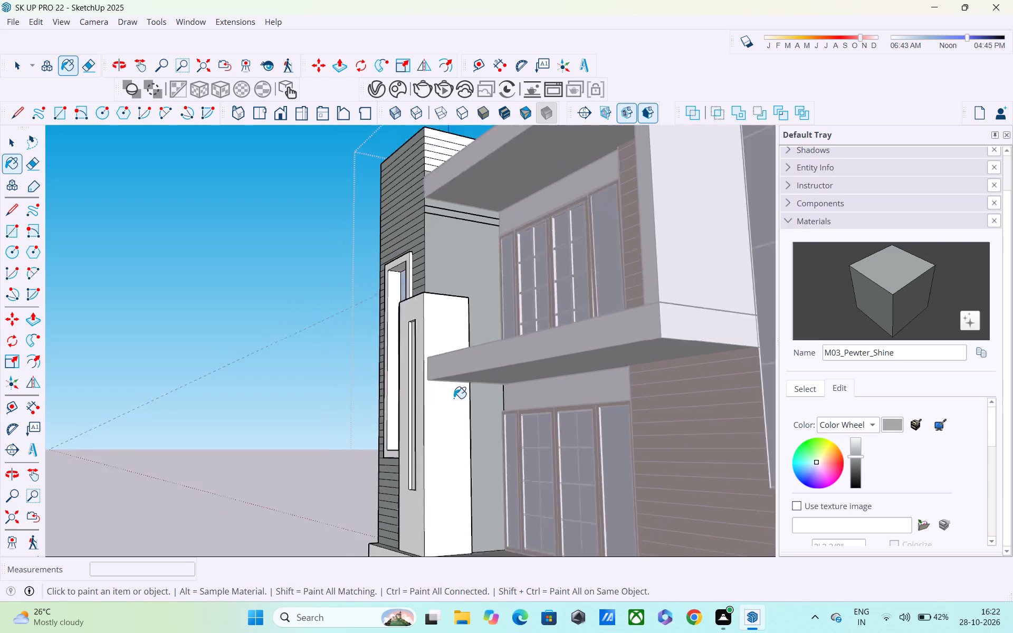
{"action": "scroll", "coordinate": [454, 398], "scroll_direction": "down", "scroll_amount": 2}
{"action": "key", "text": "ctrl+s"}
{"action": "key", "text": "ctrl+s"}
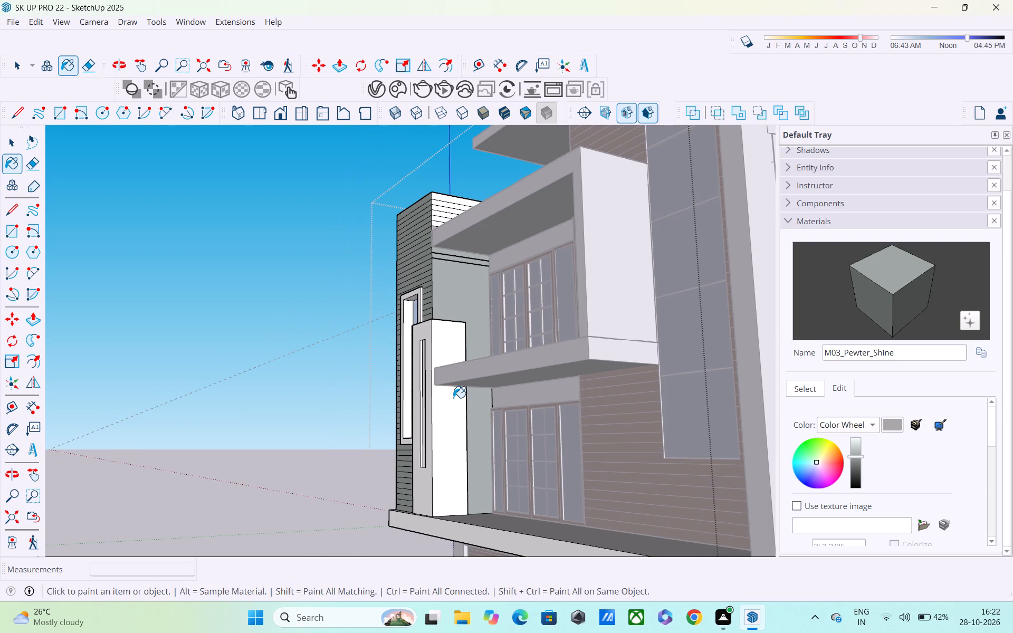
{"action": "scroll", "coordinate": [397, 261], "scroll_direction": "down", "scroll_amount": 5}
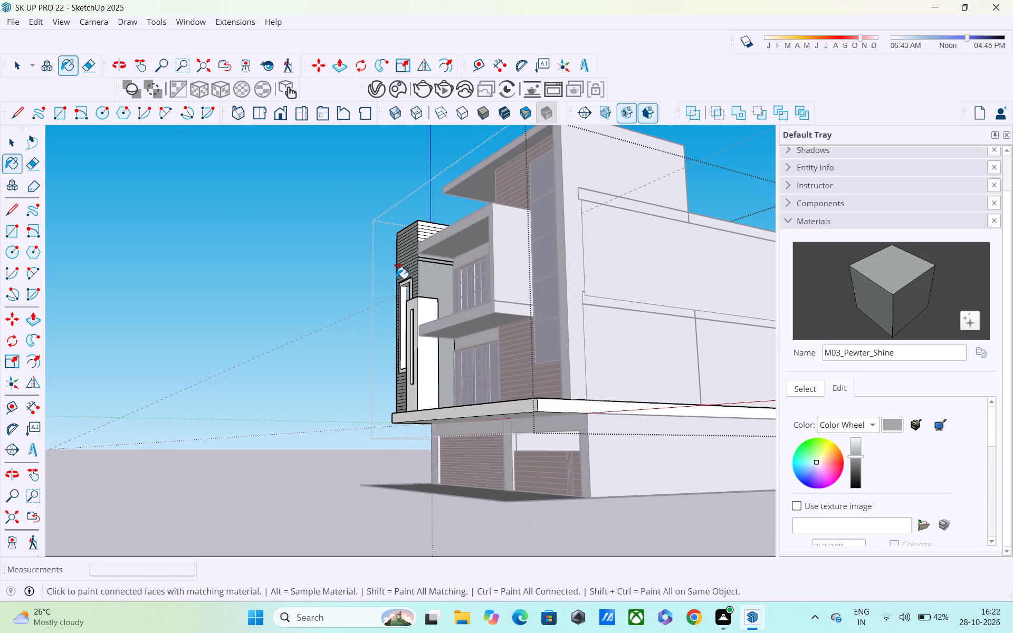
{"action": "key", "text": "ctrl+s"}
{"action": "key", "text": "ctrl+s"}
{"action": "key", "text": "ctrl+s"}
{"action": "key", "text": "ctrl+s"}
{"action": "key", "text": "ctrl+s"}
{"action": "key", "text": "ctrl+s"}
{"action": "key", "text": "ctrl+s"}
{"action": "key", "text": "Escape"}
{"action": "key", "text": "Escape"}
{"action": "key", "text": "space"}
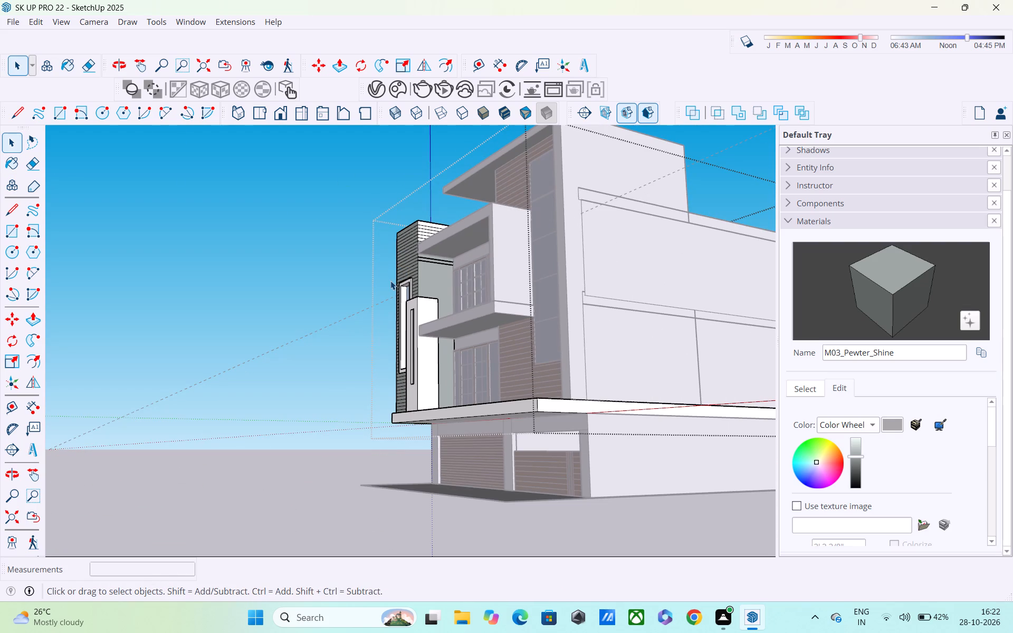
{"action": "key", "text": "ctrl+s"}
{"action": "key", "text": "ctrl+s"}
{"action": "key", "text": "ctrl+s"}
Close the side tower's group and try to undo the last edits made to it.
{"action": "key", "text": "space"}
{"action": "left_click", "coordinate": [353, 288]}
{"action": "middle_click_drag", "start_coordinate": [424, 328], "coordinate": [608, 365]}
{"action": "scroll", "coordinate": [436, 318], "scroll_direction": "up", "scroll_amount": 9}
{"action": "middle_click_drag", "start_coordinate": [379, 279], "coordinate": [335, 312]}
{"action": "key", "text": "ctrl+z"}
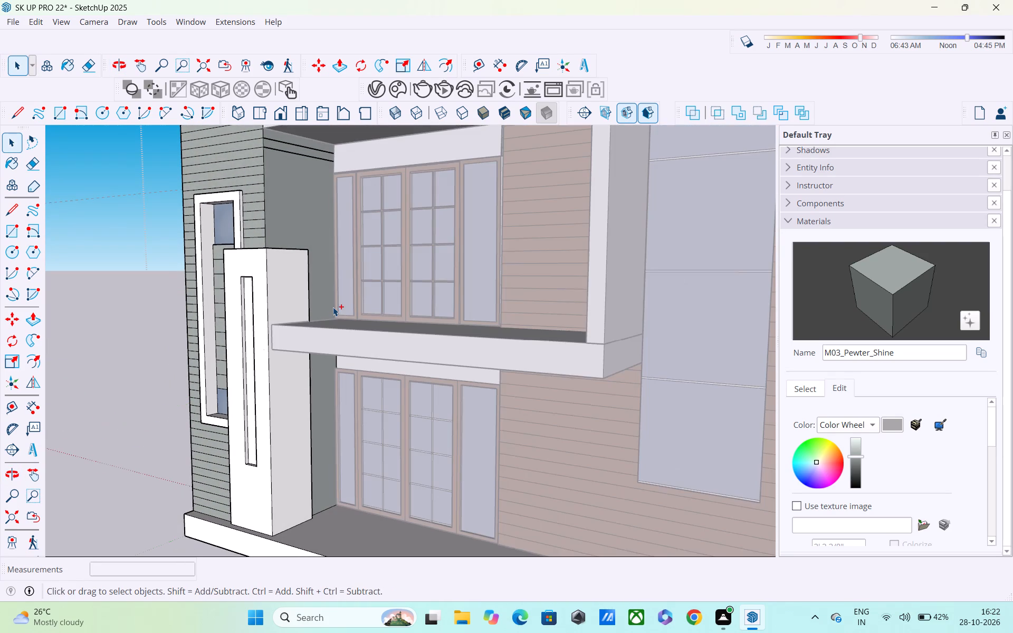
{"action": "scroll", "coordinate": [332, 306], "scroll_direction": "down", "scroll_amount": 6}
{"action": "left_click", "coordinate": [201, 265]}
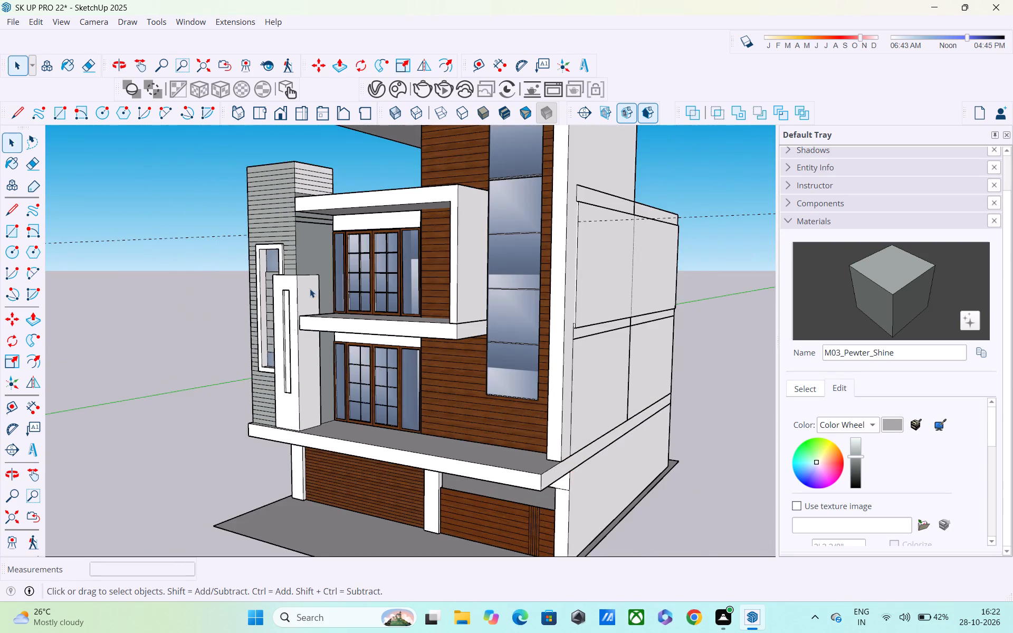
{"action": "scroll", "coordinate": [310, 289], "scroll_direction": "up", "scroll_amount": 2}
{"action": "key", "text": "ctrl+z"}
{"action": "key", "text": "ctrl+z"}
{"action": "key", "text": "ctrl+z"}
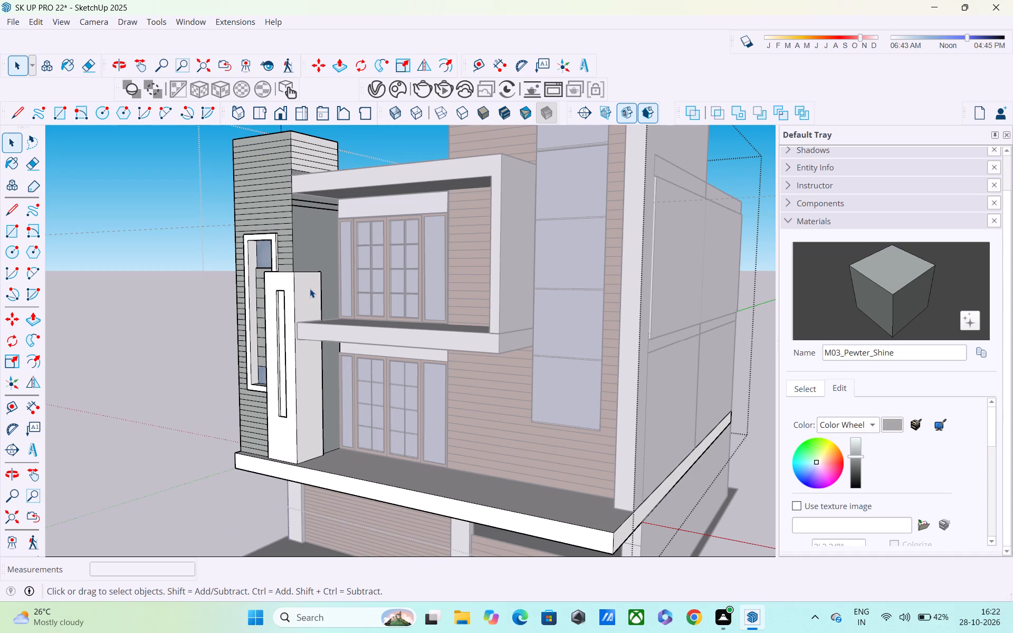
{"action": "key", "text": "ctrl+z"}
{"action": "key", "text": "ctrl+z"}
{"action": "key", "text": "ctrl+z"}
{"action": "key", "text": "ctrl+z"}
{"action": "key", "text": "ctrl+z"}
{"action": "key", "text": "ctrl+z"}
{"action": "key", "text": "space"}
Close the side tower's group, returning to the whole house model.
{"action": "left_click", "coordinate": [150, 181]}
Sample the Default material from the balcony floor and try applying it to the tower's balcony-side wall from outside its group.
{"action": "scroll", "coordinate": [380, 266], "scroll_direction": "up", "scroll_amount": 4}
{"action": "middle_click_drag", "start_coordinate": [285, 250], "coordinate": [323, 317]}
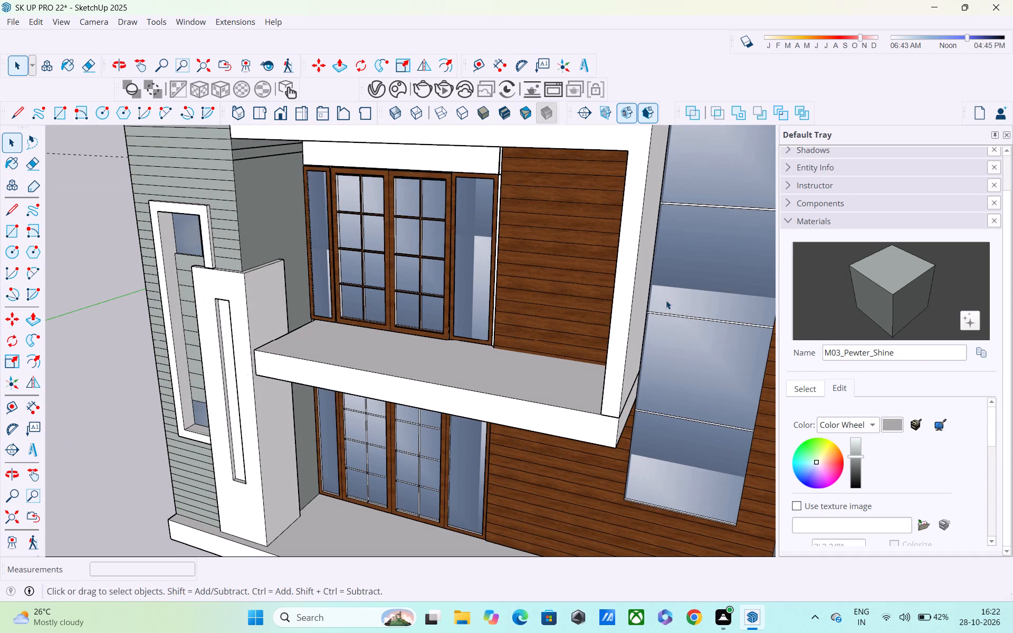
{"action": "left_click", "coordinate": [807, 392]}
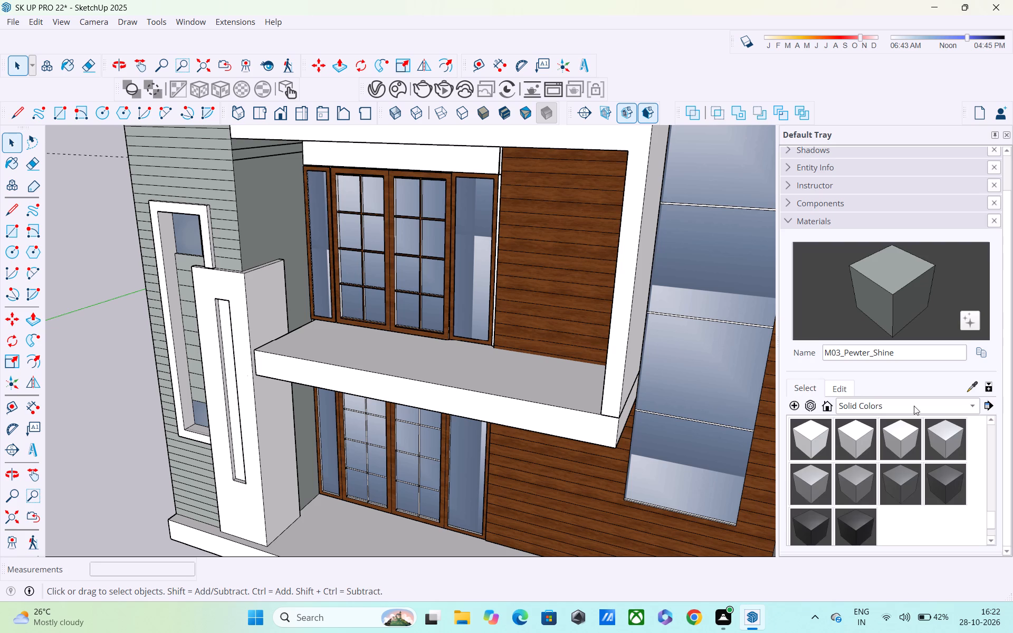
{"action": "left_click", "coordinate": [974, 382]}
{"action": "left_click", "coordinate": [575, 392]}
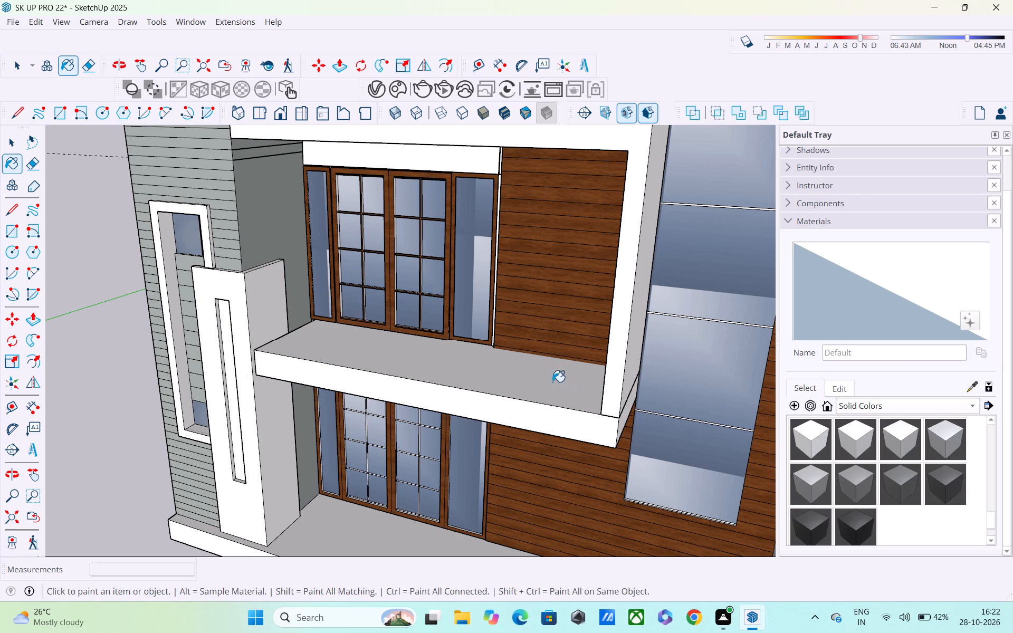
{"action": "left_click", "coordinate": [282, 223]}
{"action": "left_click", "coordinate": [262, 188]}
Inside the side tower's group, sample the Default material from the balcony slab and apply it to the tower's balcony-side wall.
{"action": "middle_click_drag", "start_coordinate": [263, 205], "coordinate": [259, 170]}
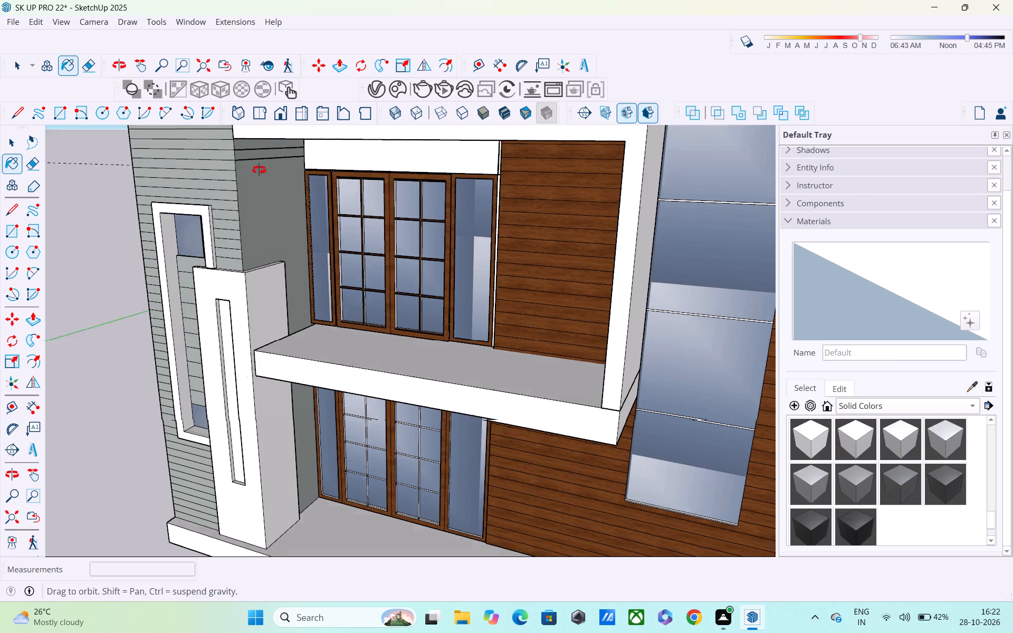
{"action": "middle_click_drag", "start_coordinate": [259, 170], "coordinate": [255, 145]}
{"action": "key", "text": "space"}
{"action": "double_click", "coordinate": [264, 211]}
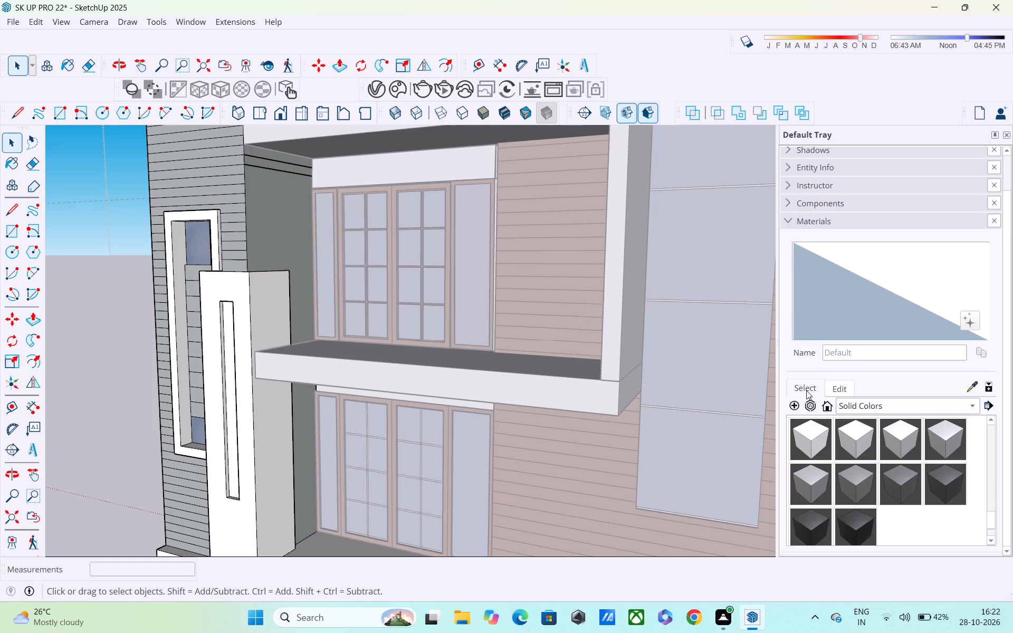
{"action": "left_click", "coordinate": [972, 381]}
{"action": "left_click", "coordinate": [449, 372]}
{"action": "left_click", "coordinate": [286, 216]}
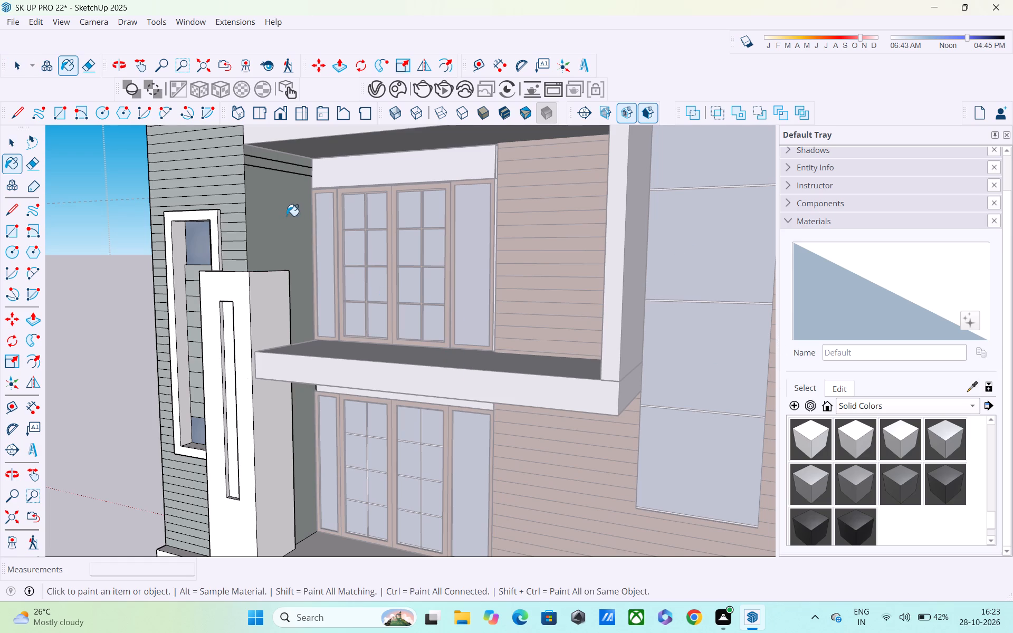
{"action": "middle_click_drag", "start_coordinate": [326, 260], "coordinate": [313, 210]}
{"action": "key", "text": "space"}
{"action": "scroll", "coordinate": [274, 267], "scroll_direction": "down", "scroll_amount": 4}
{"action": "left_click", "coordinate": [108, 210]}
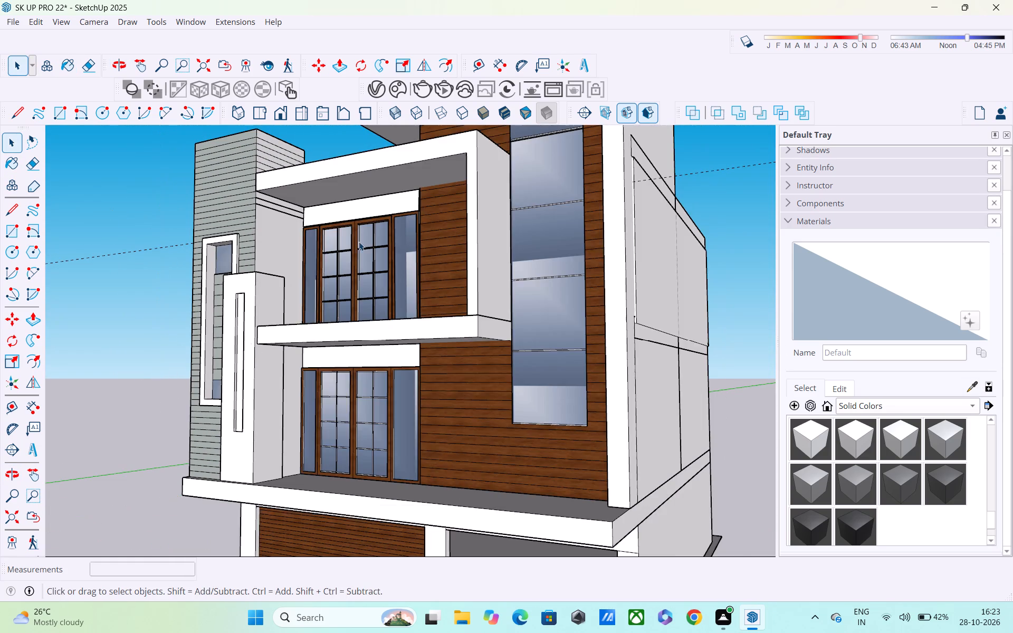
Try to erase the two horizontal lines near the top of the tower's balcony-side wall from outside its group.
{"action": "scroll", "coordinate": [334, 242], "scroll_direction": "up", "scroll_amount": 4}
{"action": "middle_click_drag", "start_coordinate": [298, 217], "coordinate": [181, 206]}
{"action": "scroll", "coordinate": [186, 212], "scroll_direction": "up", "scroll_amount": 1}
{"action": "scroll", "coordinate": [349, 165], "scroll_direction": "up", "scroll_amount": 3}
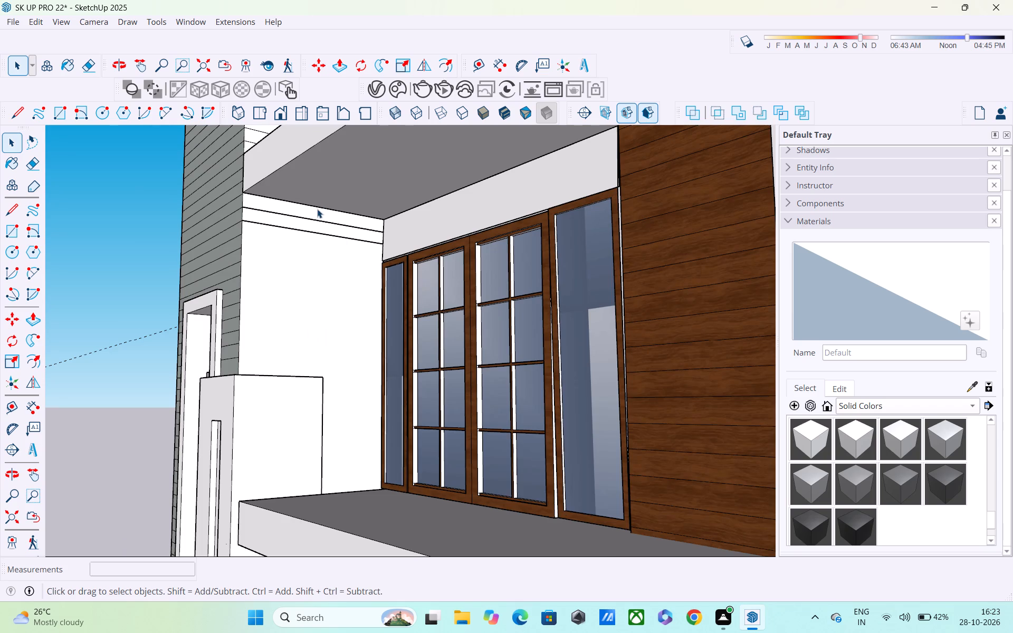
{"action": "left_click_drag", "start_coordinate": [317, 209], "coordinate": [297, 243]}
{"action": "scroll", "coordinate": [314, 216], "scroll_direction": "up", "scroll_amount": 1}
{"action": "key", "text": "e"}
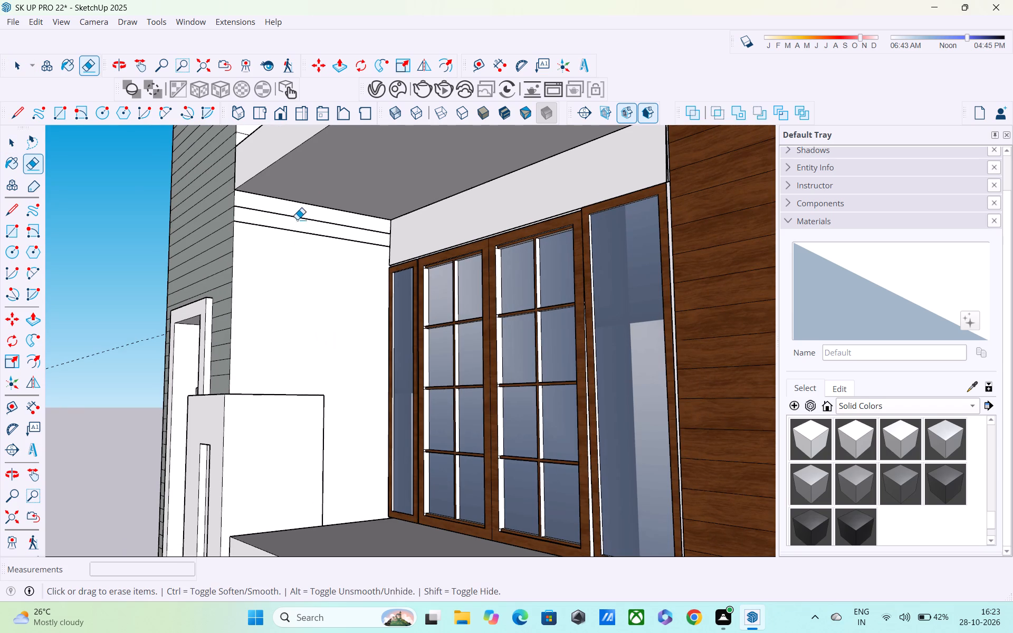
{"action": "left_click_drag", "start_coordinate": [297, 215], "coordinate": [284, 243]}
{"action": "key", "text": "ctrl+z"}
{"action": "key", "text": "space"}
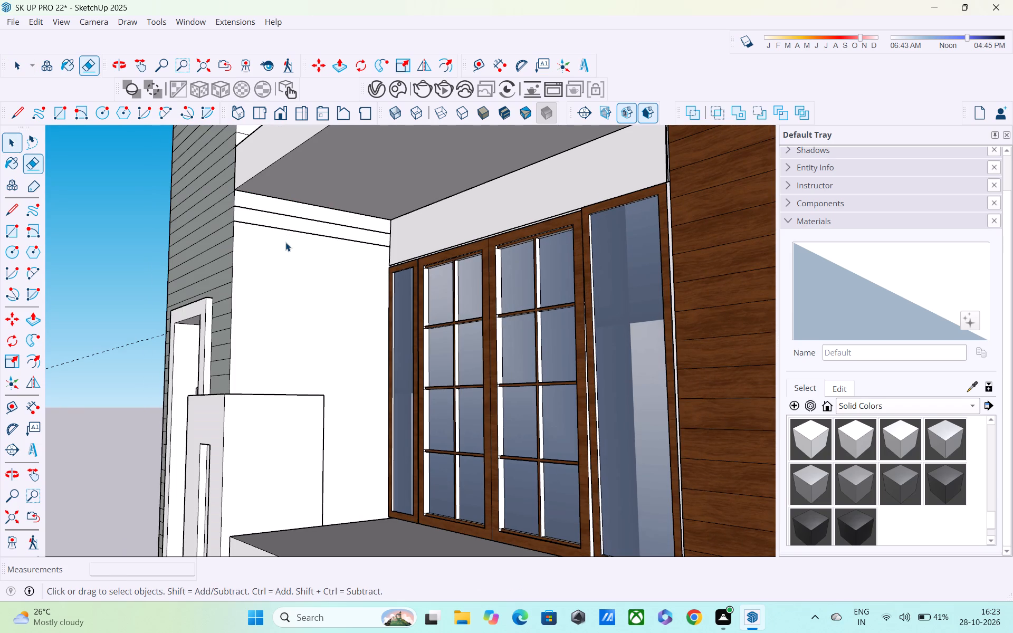
Erase the two horizontal lines near the top of the balcony-side wall inside the tower's group and close the group.
{"action": "double_click", "coordinate": [291, 217]}
{"action": "left_click", "coordinate": [291, 217]}
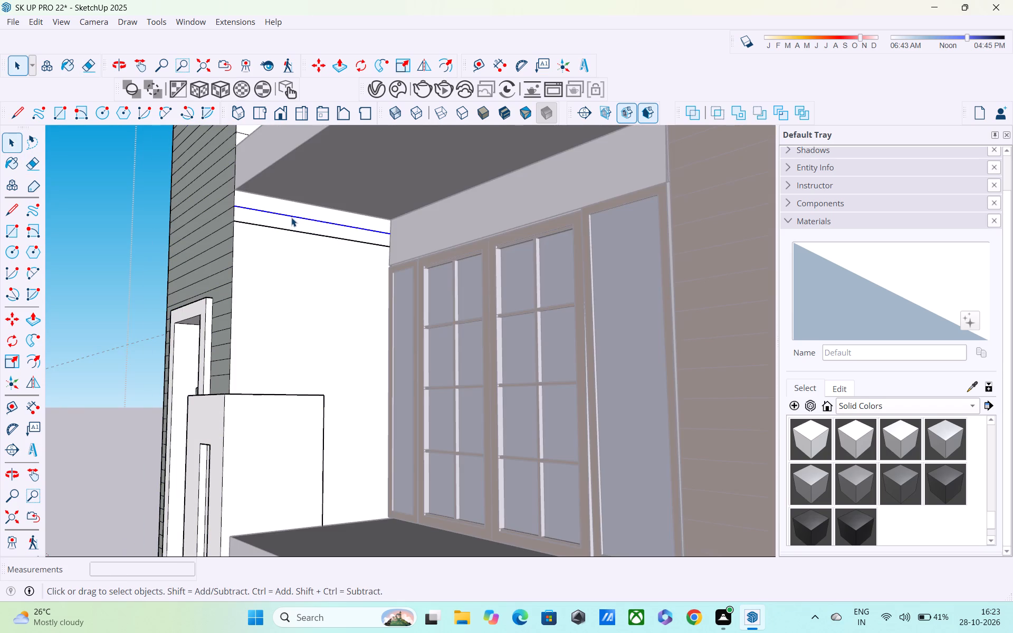
{"action": "key", "text": "e"}
{"action": "left_click_drag", "start_coordinate": [291, 210], "coordinate": [276, 242]}
{"action": "scroll", "coordinate": [276, 240], "scroll_direction": "down", "scroll_amount": 5}
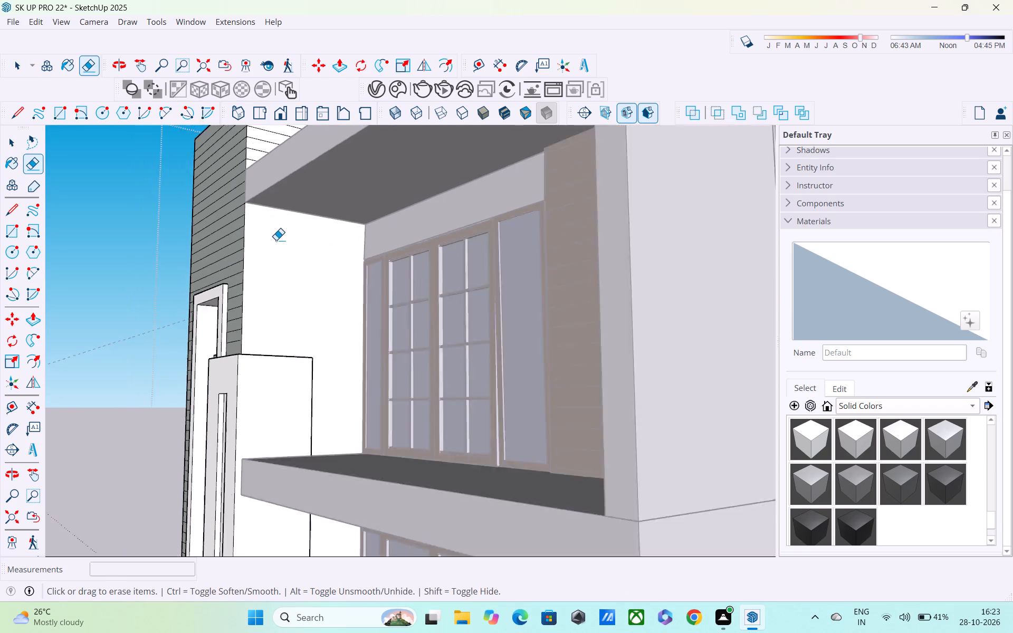
{"action": "scroll", "coordinate": [276, 240], "scroll_direction": "down", "scroll_amount": 2}
{"action": "key", "text": "space"}
{"action": "left_click", "coordinate": [108, 247]}
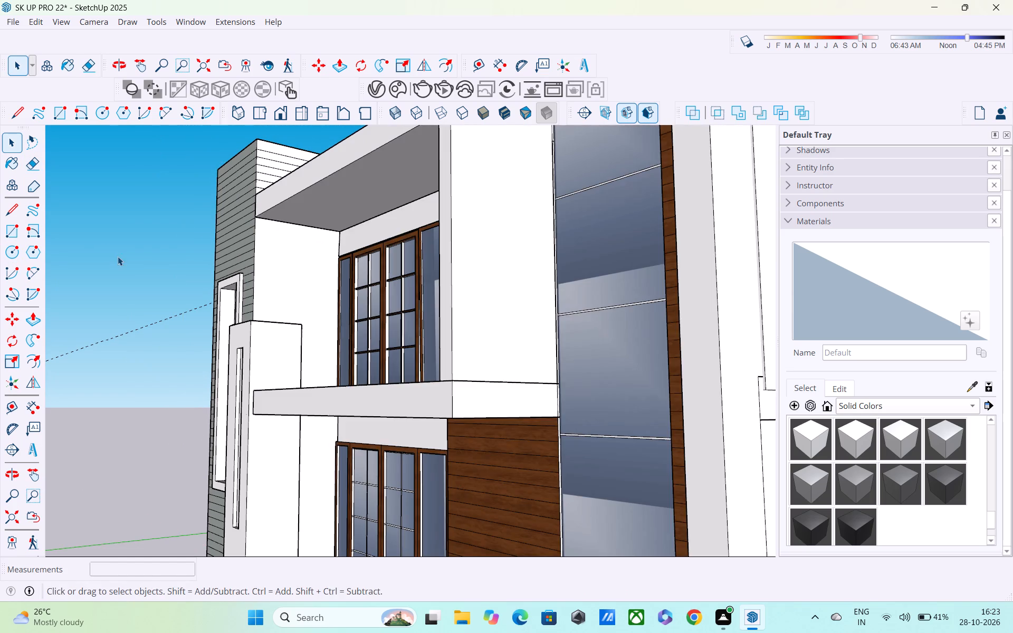
Examine the whole front facade and the upper terrace beside the wood-clad wall from several angles.
{"action": "scroll", "coordinate": [120, 258], "scroll_direction": "down", "scroll_amount": 4}
{"action": "middle_click_drag", "start_coordinate": [183, 287], "coordinate": [306, 307]}
{"action": "scroll", "coordinate": [307, 307], "scroll_direction": "up", "scroll_amount": 1}
{"action": "scroll", "coordinate": [308, 307], "scroll_direction": "down", "scroll_amount": 6}
{"action": "middle_click_drag", "start_coordinate": [295, 303], "coordinate": [419, 351]}
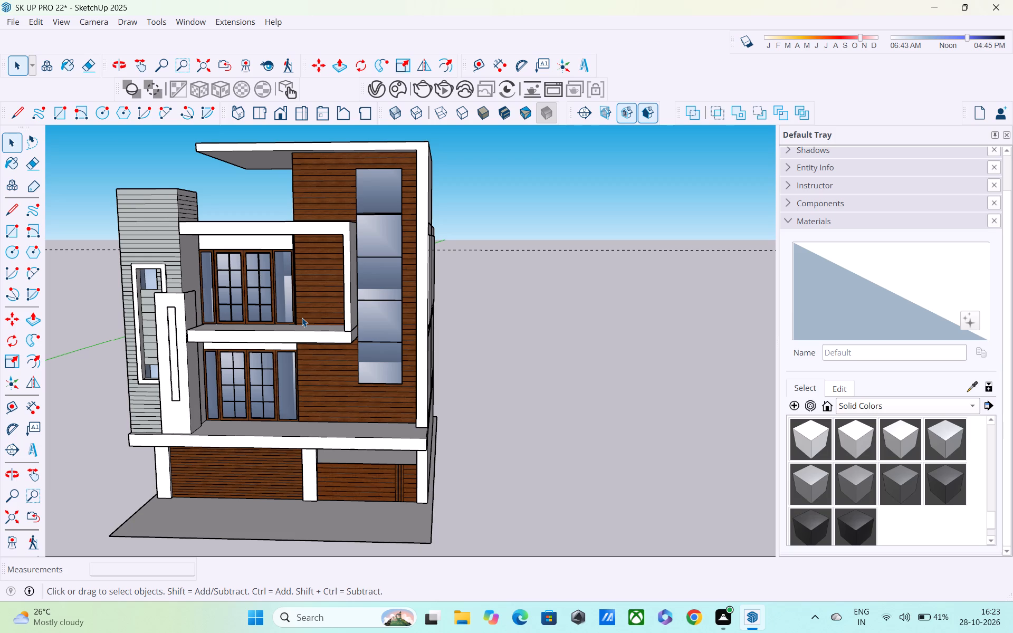
{"action": "scroll", "coordinate": [302, 318], "scroll_direction": "up", "scroll_amount": 2}
{"action": "scroll", "coordinate": [188, 294], "scroll_direction": "down", "scroll_amount": 2}
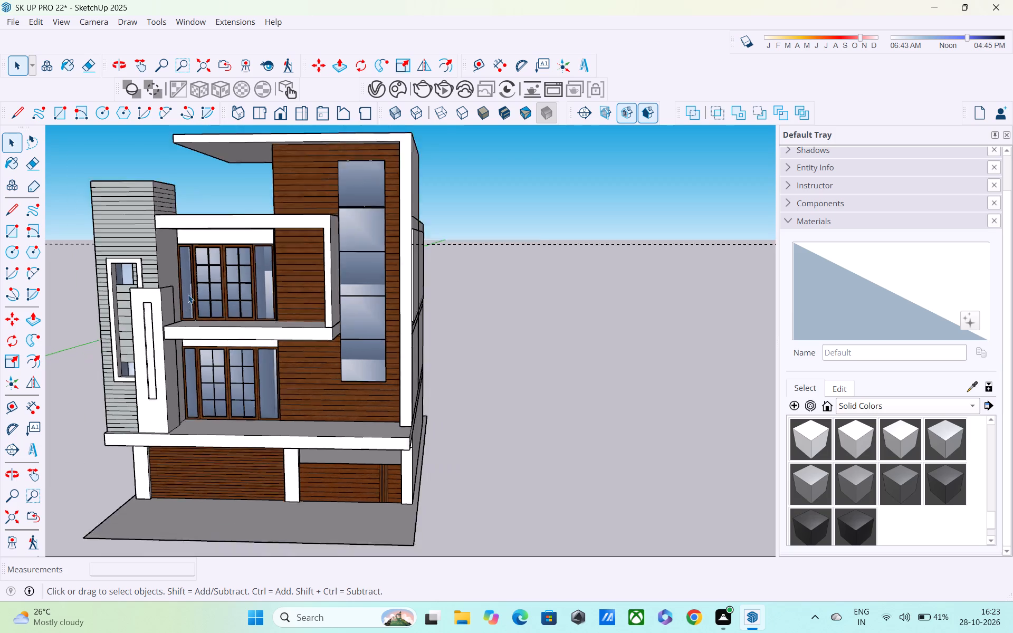
{"action": "scroll", "coordinate": [188, 294], "scroll_direction": "down", "scroll_amount": 4}
{"action": "middle_click_drag", "start_coordinate": [188, 280], "coordinate": [212, 358], "text": "shift"}
{"action": "scroll", "coordinate": [274, 329], "scroll_direction": "up", "scroll_amount": 4}
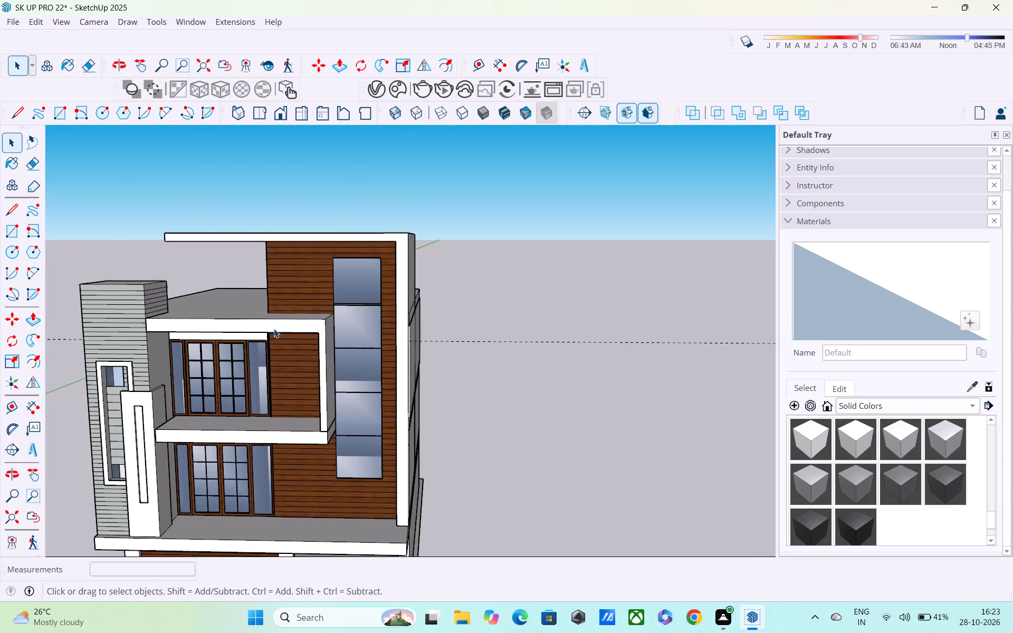
{"action": "middle_click_drag", "start_coordinate": [275, 329], "coordinate": [301, 408]}
{"action": "scroll", "coordinate": [303, 334], "scroll_direction": "up", "scroll_amount": 6}
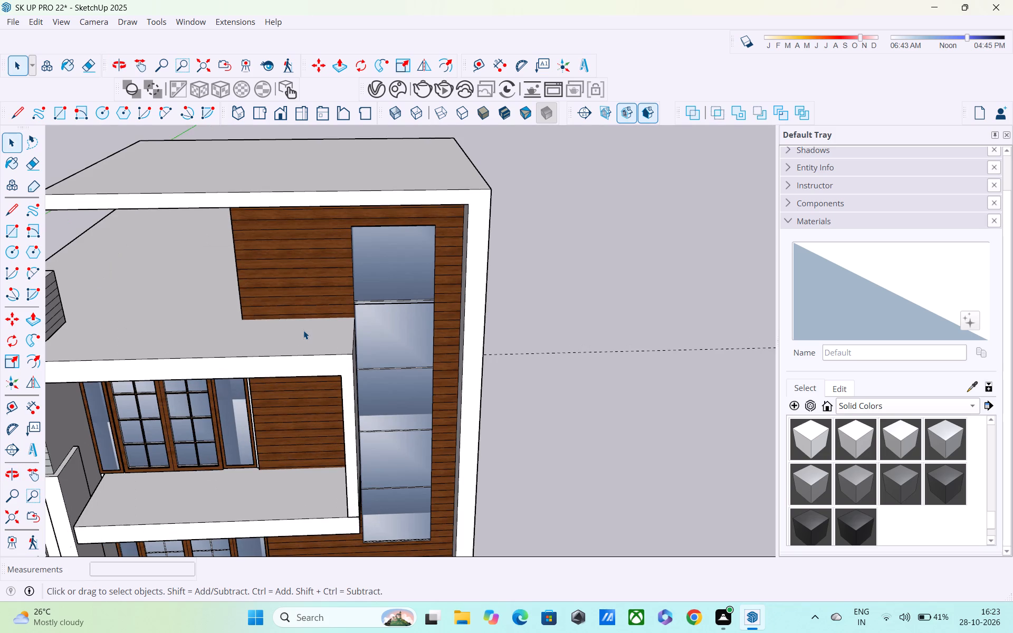
{"action": "middle_click_drag", "start_coordinate": [302, 334], "coordinate": [352, 375]}
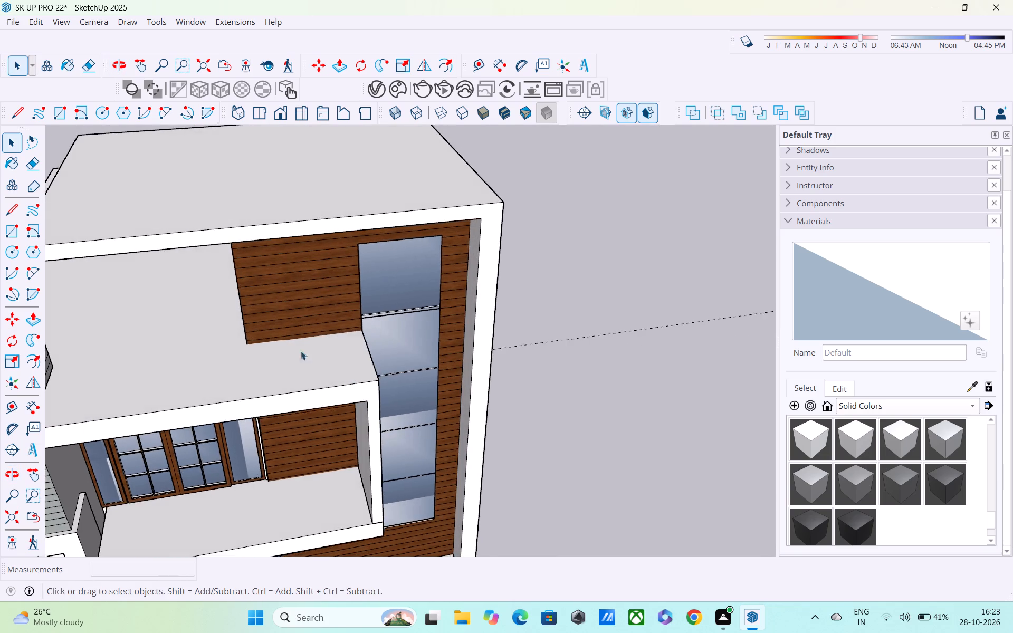
{"action": "scroll", "coordinate": [290, 342], "scroll_direction": "up", "scroll_amount": 4}
{"action": "middle_click_drag", "start_coordinate": [338, 366], "coordinate": [437, 386], "text": "shift"}
{"action": "scroll", "coordinate": [423, 378], "scroll_direction": "up", "scroll_amount": 4}
{"action": "middle_click_drag", "start_coordinate": [414, 354], "coordinate": [407, 298]}
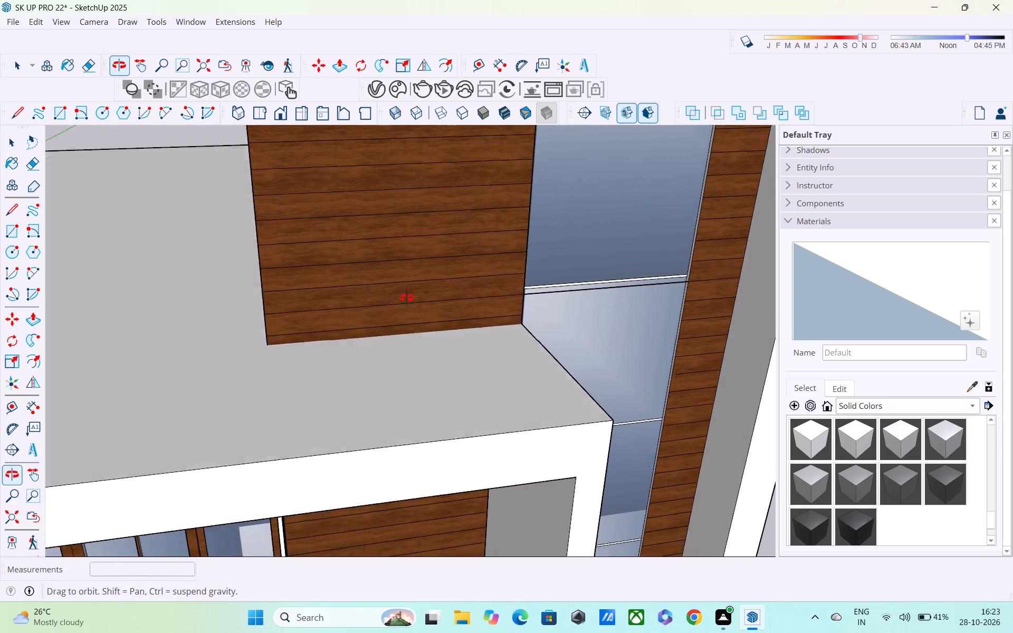
{"action": "middle_click_drag", "start_coordinate": [407, 298], "coordinate": [407, 267]}
{"action": "scroll", "coordinate": [403, 255], "scroll_direction": "down", "scroll_amount": 5}
{"action": "middle_click_drag", "start_coordinate": [403, 258], "coordinate": [648, 293]}
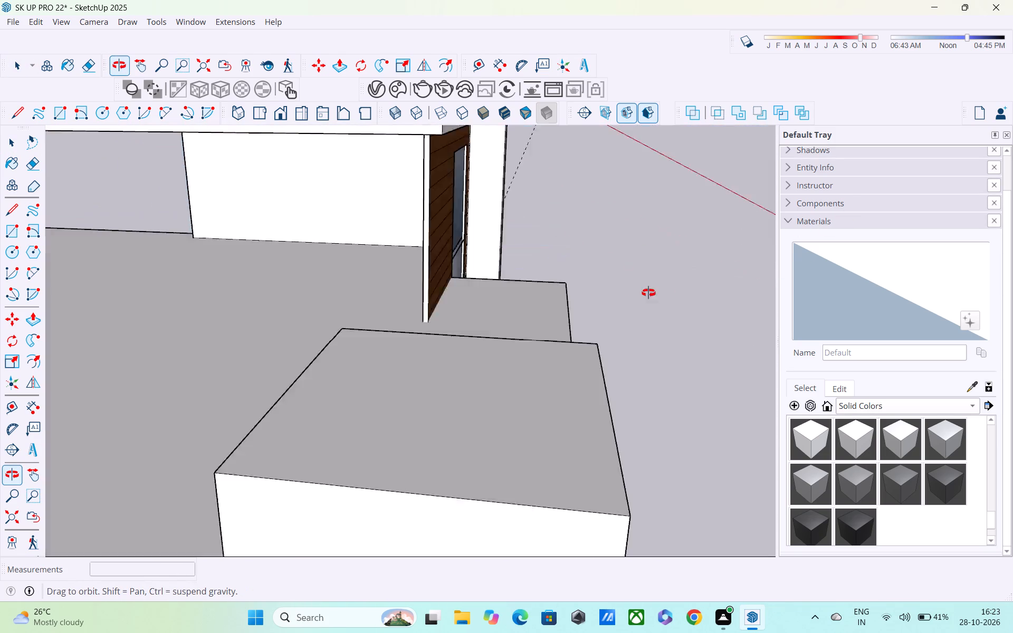
{"action": "middle_click_drag", "start_coordinate": [648, 293], "coordinate": [447, 260]}
{"action": "scroll", "coordinate": [439, 260], "scroll_direction": "down", "scroll_amount": 2}
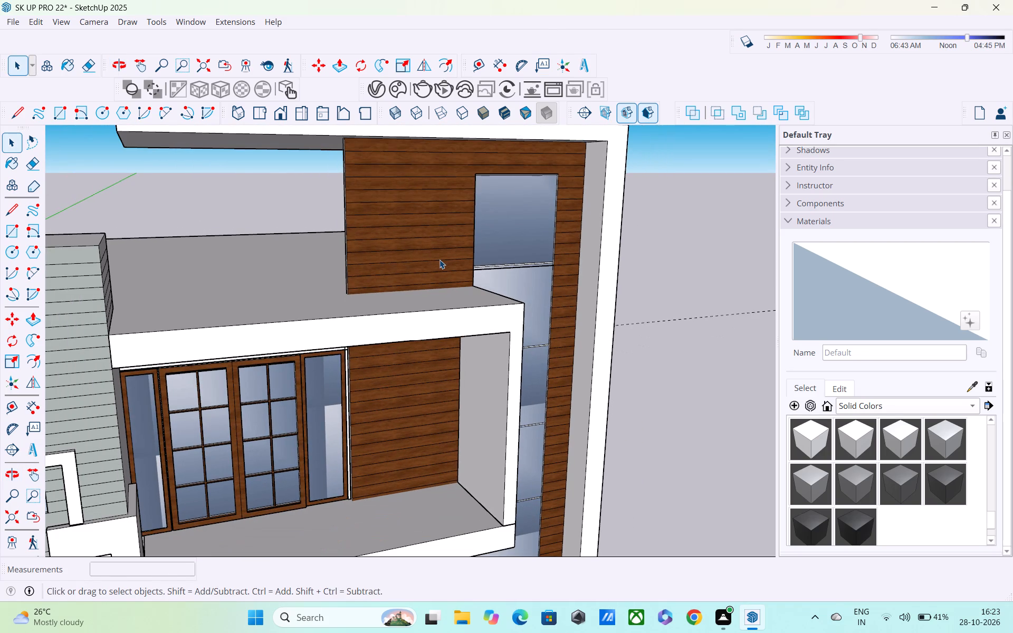
{"action": "middle_click_drag", "start_coordinate": [440, 260], "coordinate": [482, 301], "text": "shift"}
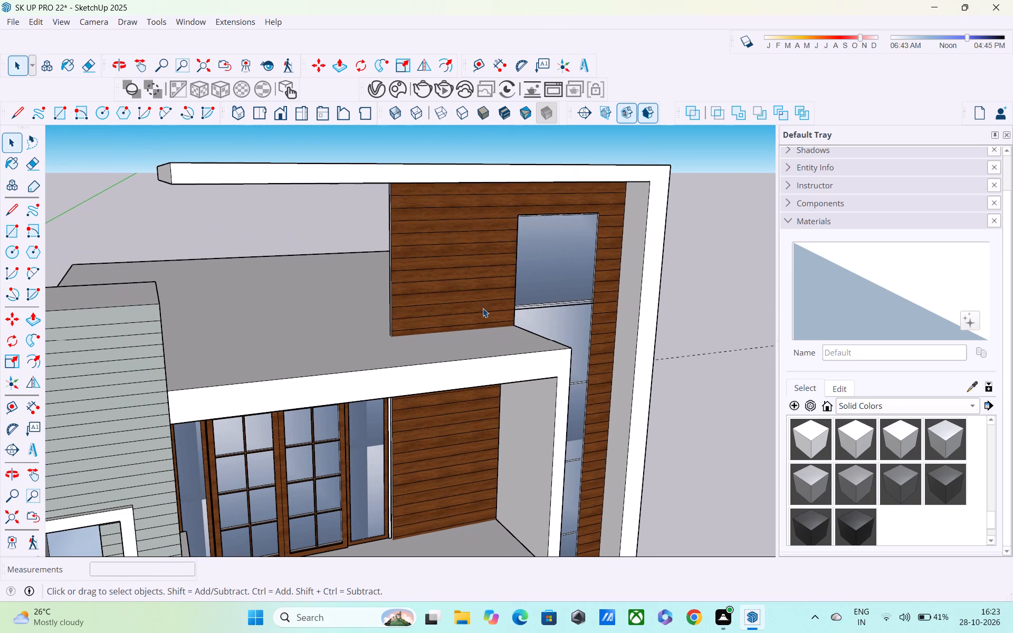
Draw a small rectangle, about 11 by 7 inches, on the upper terrace floor at the base of the wood-clad wall.
{"action": "key", "text": "r"}
{"action": "middle_click_drag", "start_coordinate": [463, 349], "coordinate": [378, 382]}
{"action": "scroll", "coordinate": [393, 345], "scroll_direction": "up", "scroll_amount": 11}
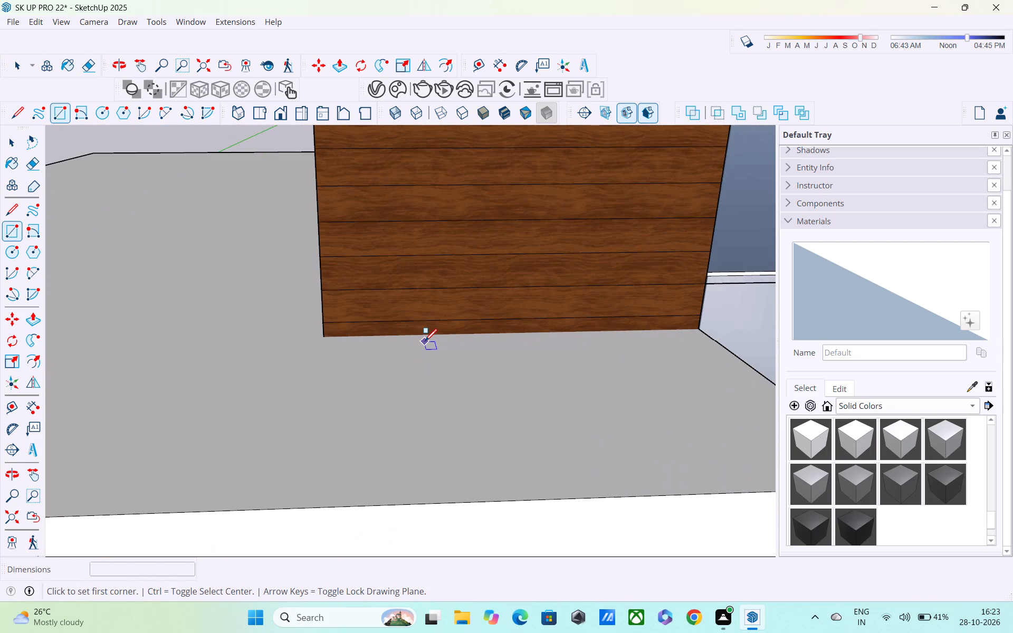
{"action": "left_click", "coordinate": [423, 339]}
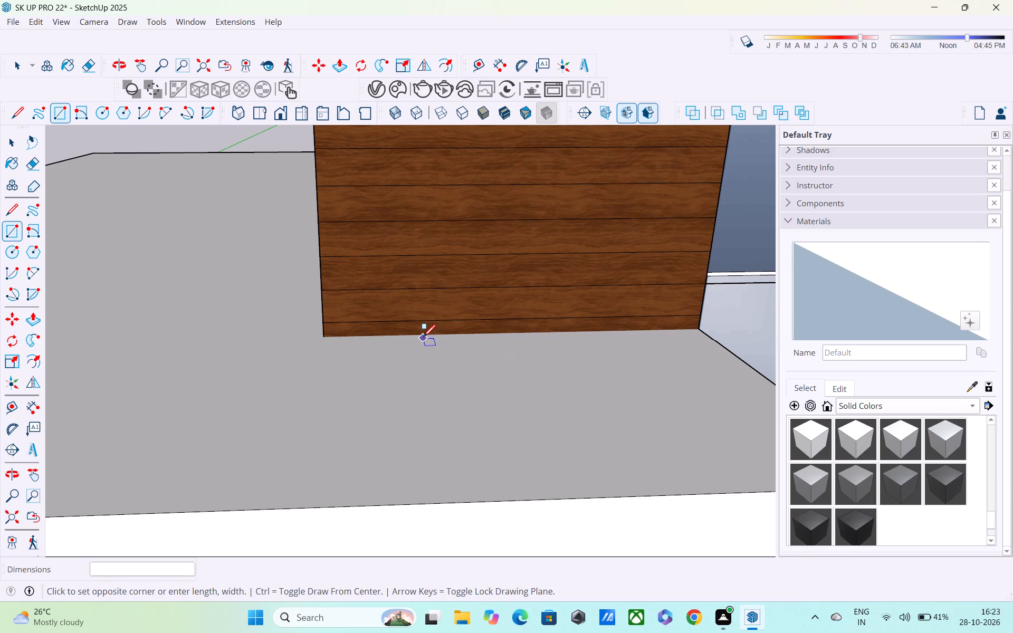
{"action": "scroll", "coordinate": [472, 346], "scroll_direction": "up", "scroll_amount": 4}
{"action": "left_click", "coordinate": [473, 346]}
{"action": "scroll", "coordinate": [486, 372], "scroll_direction": "up", "scroll_amount": 2}
{"action": "middle_click_drag", "start_coordinate": [481, 373], "coordinate": [475, 371]}
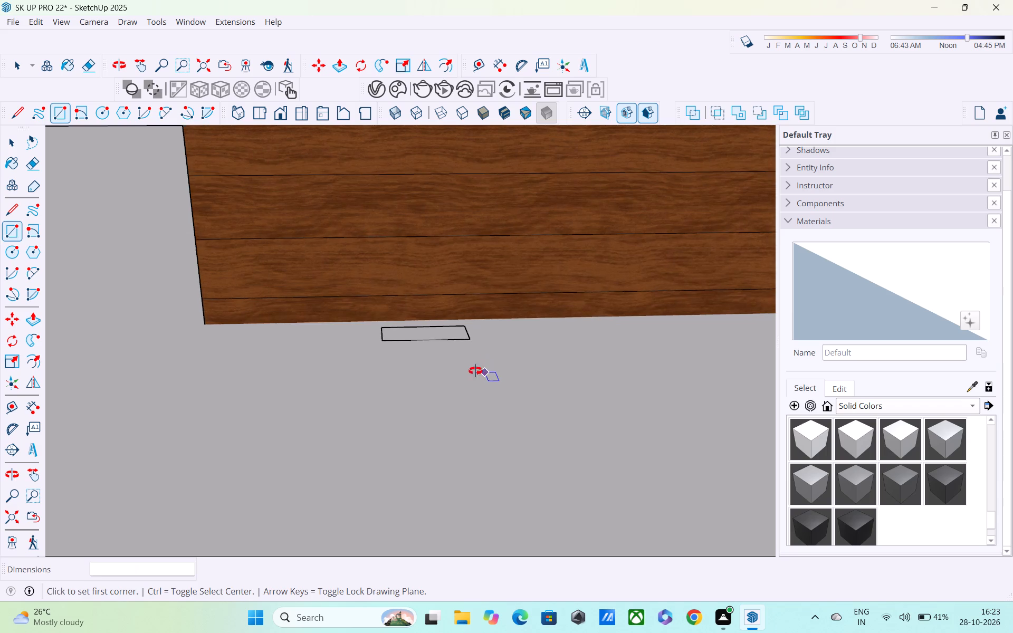
{"action": "middle_click_drag", "start_coordinate": [475, 371], "coordinate": [427, 324]}
{"action": "key", "text": "space"}
Push/Pull the small terrace rectangle up about 1' 1" into a box.
{"action": "middle_click_drag", "start_coordinate": [418, 324], "coordinate": [418, 396]}
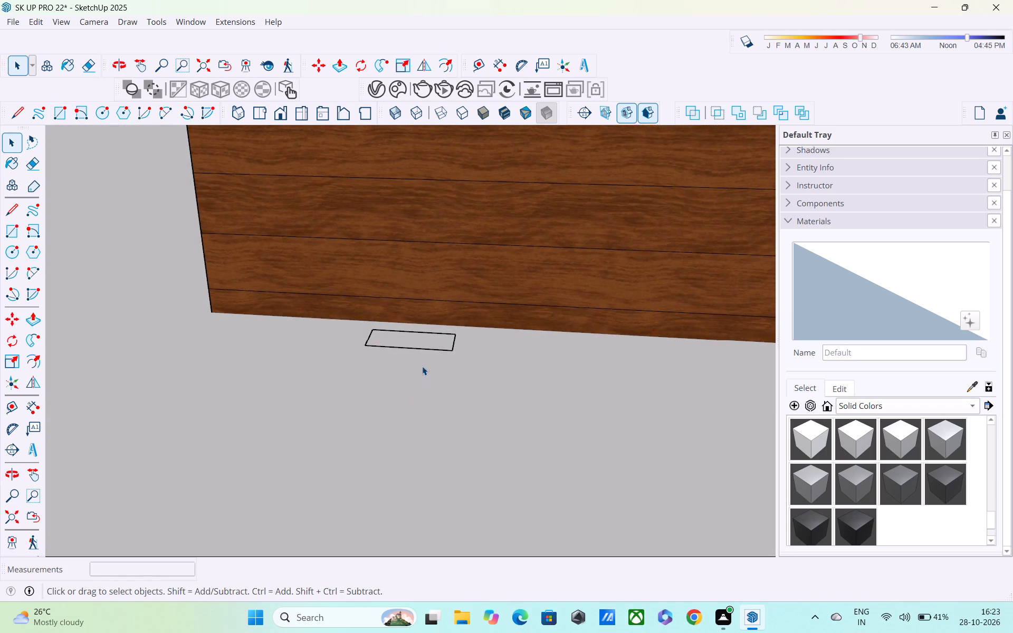
{"action": "scroll", "coordinate": [422, 366], "scroll_direction": "up", "scroll_amount": 4}
{"action": "left_click", "coordinate": [425, 334]}
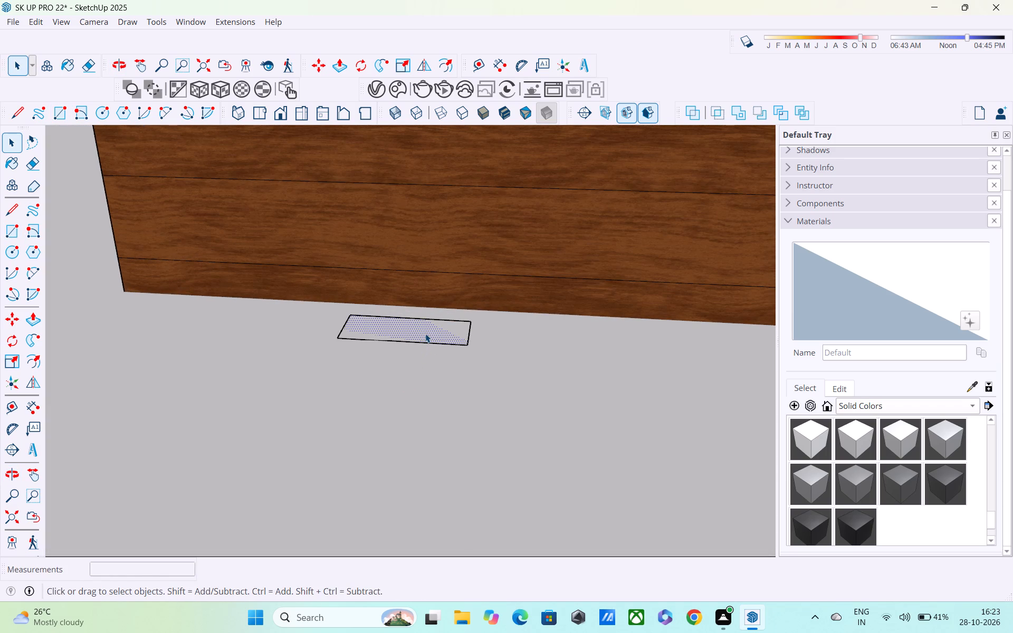
{"action": "key", "text": "m"}
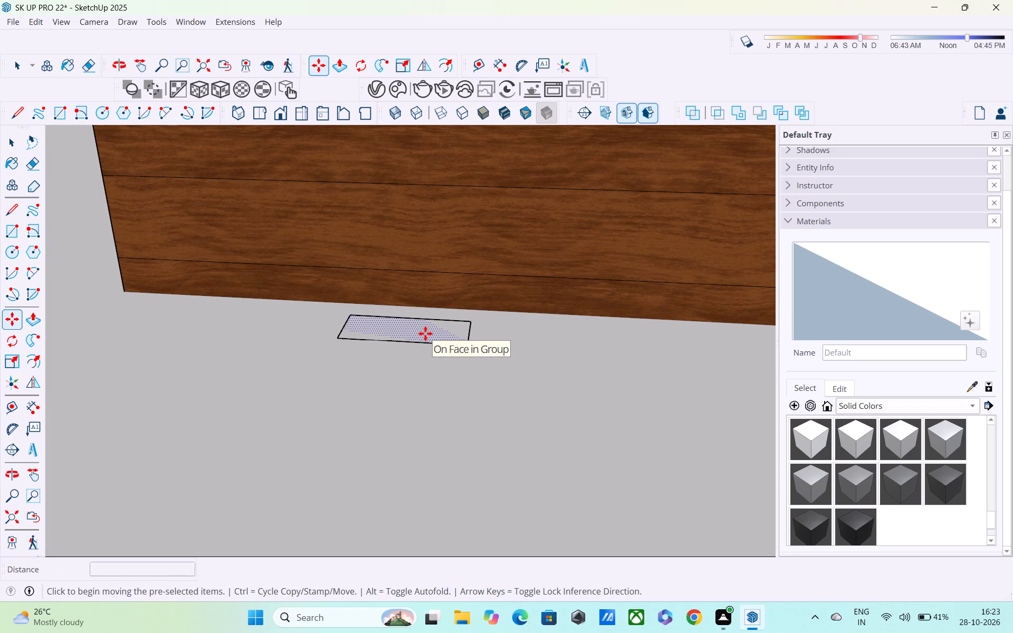
{"action": "key", "text": "p"}
{"action": "left_click", "coordinate": [425, 327]}
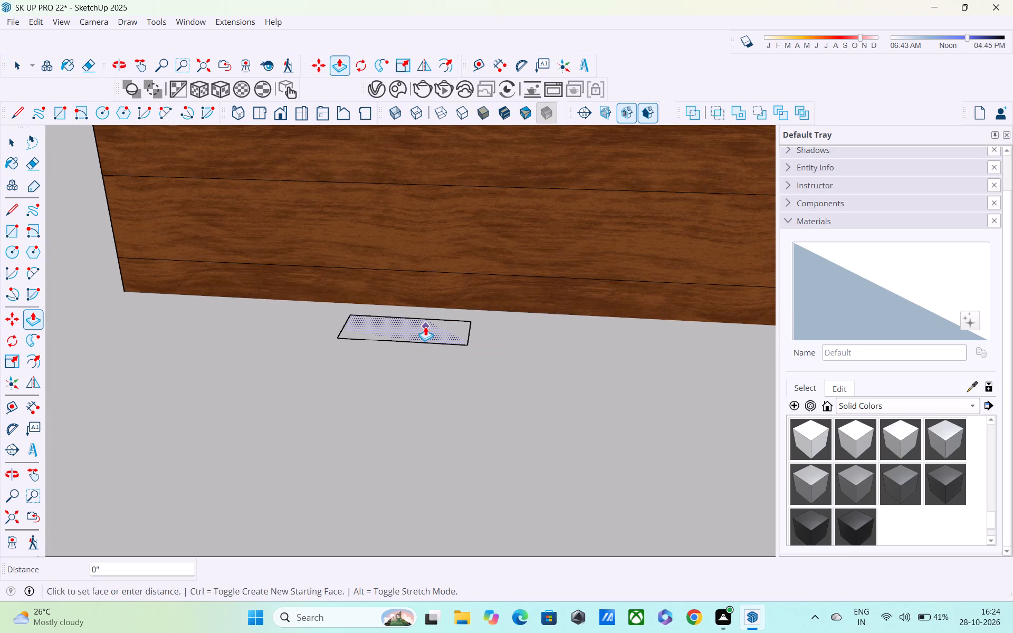
{"action": "scroll", "coordinate": [425, 295], "scroll_direction": "down", "scroll_amount": 4}
{"action": "middle_click_drag", "start_coordinate": [424, 289], "coordinate": [423, 231]}
{"action": "scroll", "coordinate": [423, 231], "scroll_direction": "up", "scroll_amount": 1}
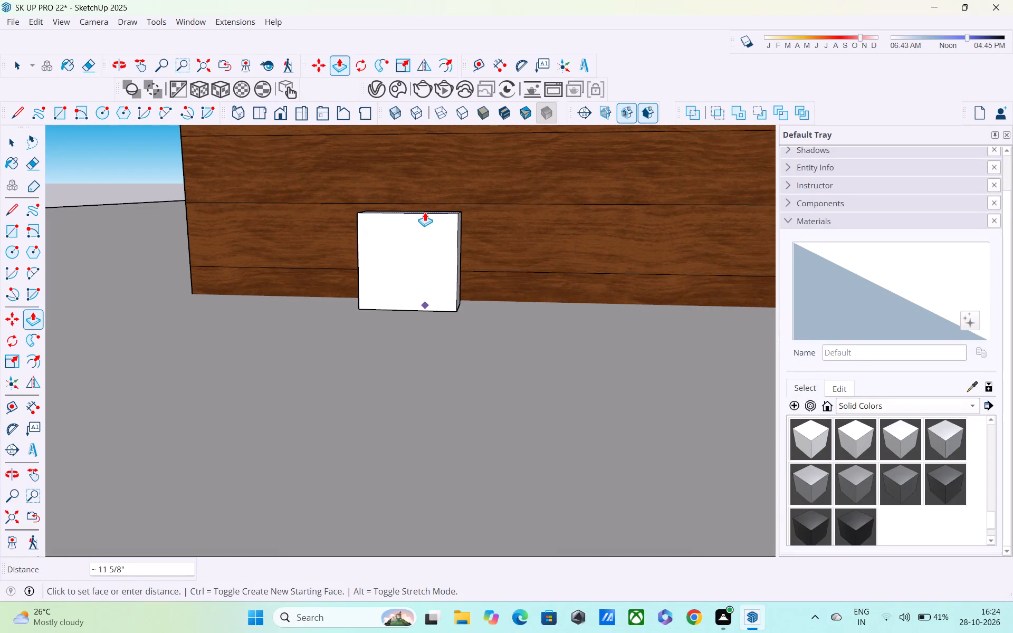
{"action": "middle_click_drag", "start_coordinate": [421, 218], "coordinate": [389, 313], "text": "shift"}
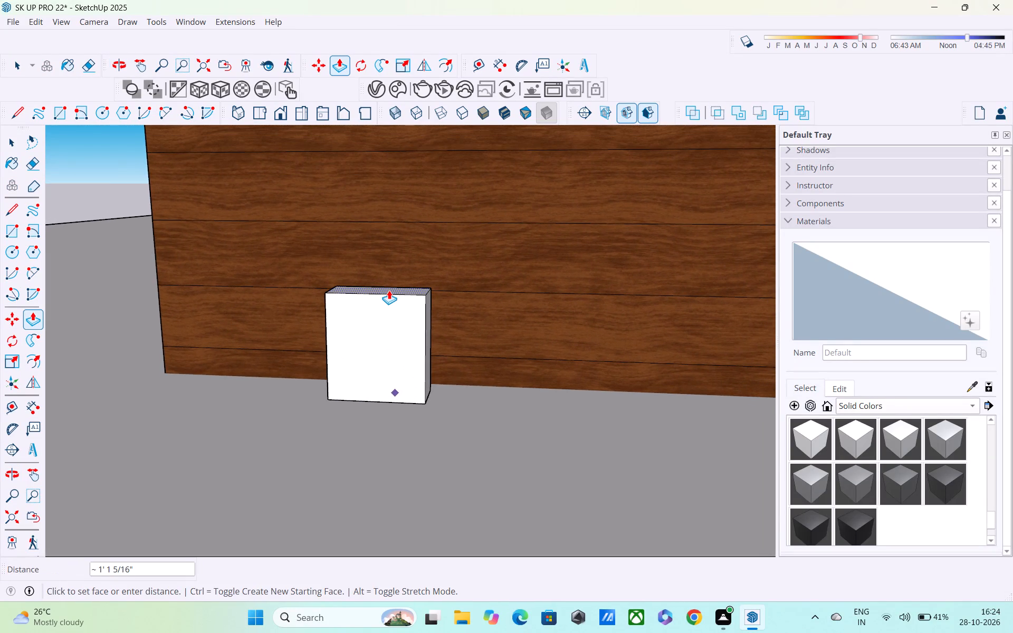
{"action": "left_click", "coordinate": [389, 290]}
{"action": "key", "text": "space"}
Copy the whole terrace box about 1' 8" along the base of the wood-clad wall, towards the glazing.
{"action": "triple_click", "coordinate": [408, 376]}
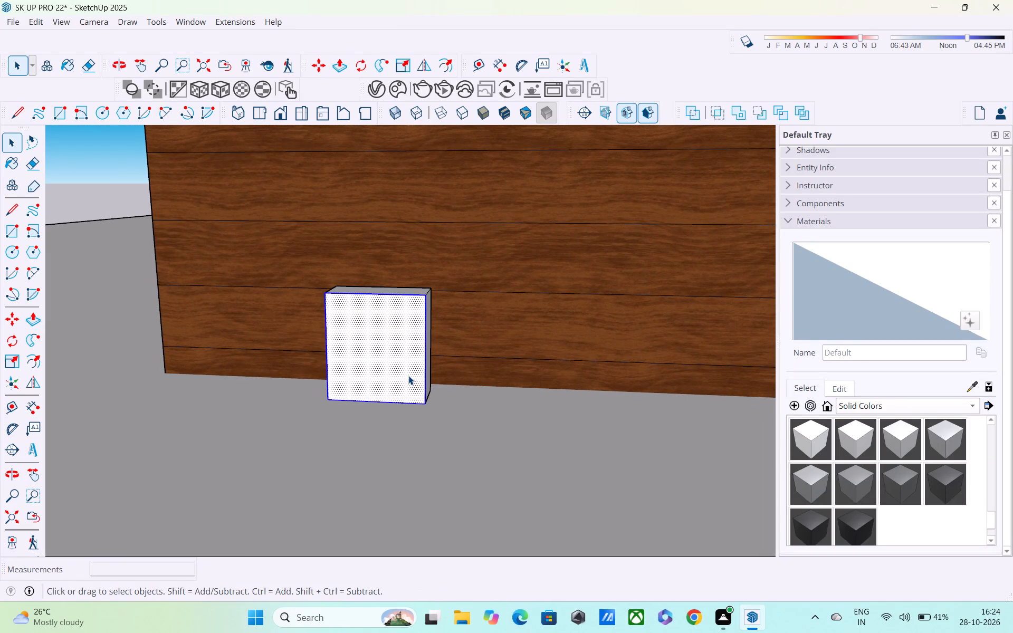
{"action": "middle_click_drag", "start_coordinate": [413, 388], "coordinate": [806, 442]}
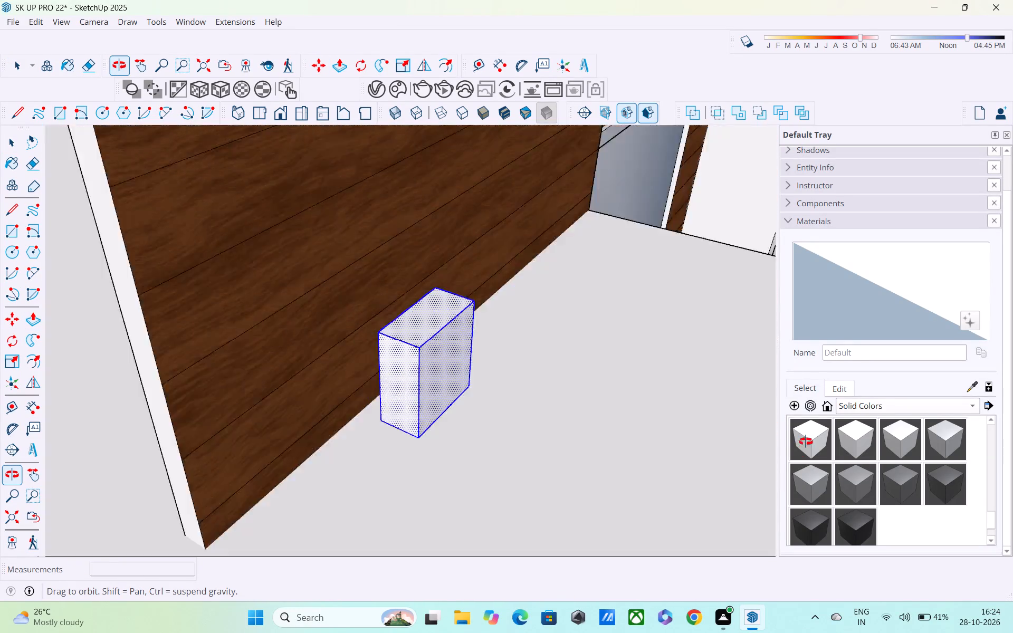
{"action": "middle_click_drag", "start_coordinate": [806, 442], "coordinate": [423, 353]}
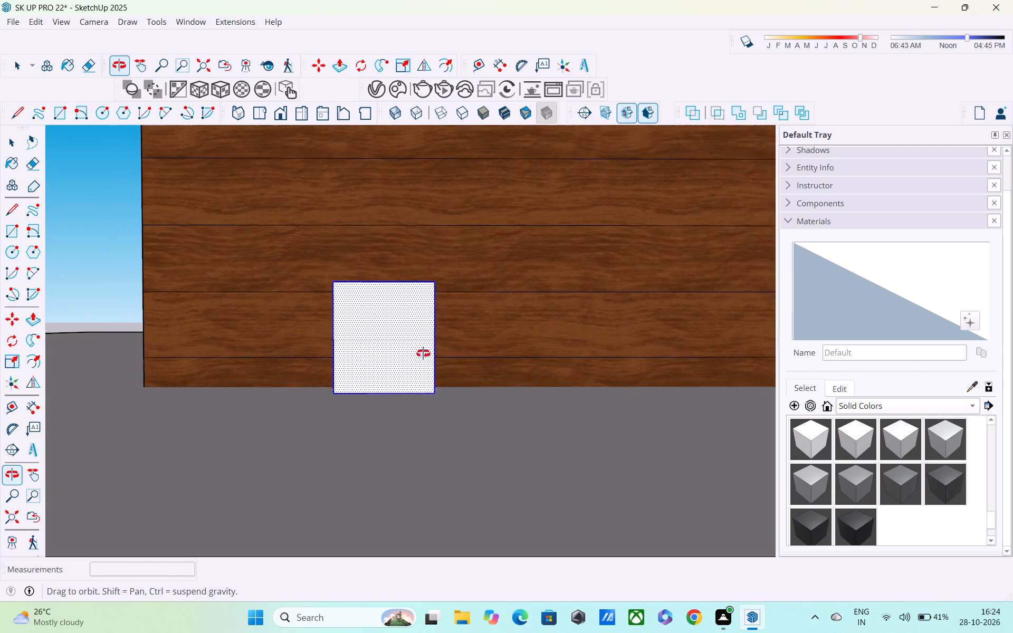
{"action": "middle_click_drag", "start_coordinate": [423, 353], "coordinate": [361, 353]}
{"action": "key", "text": "m"}
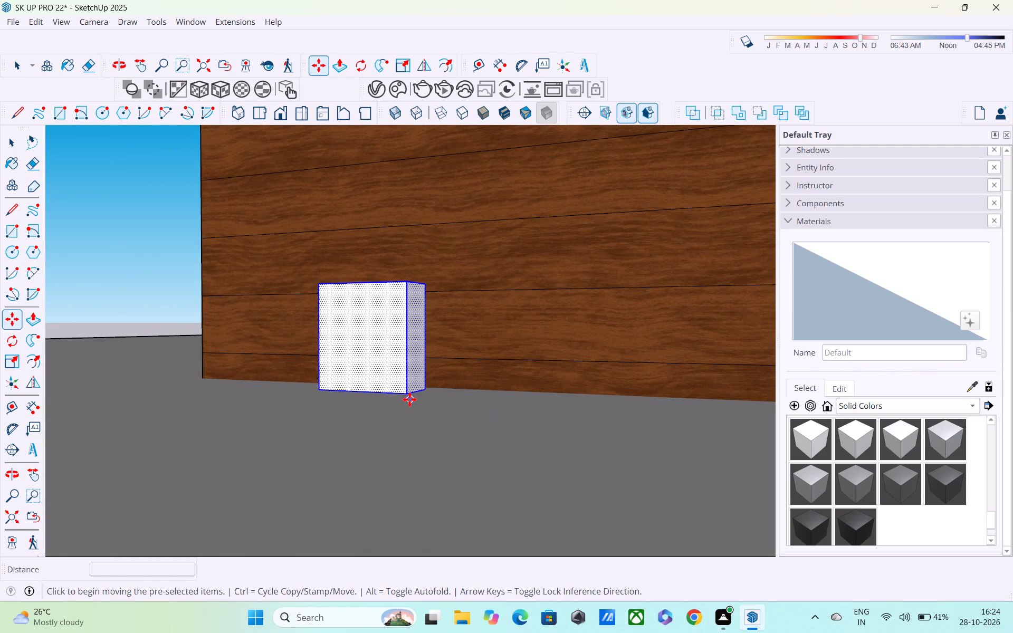
{"action": "left_click", "coordinate": [408, 396]}
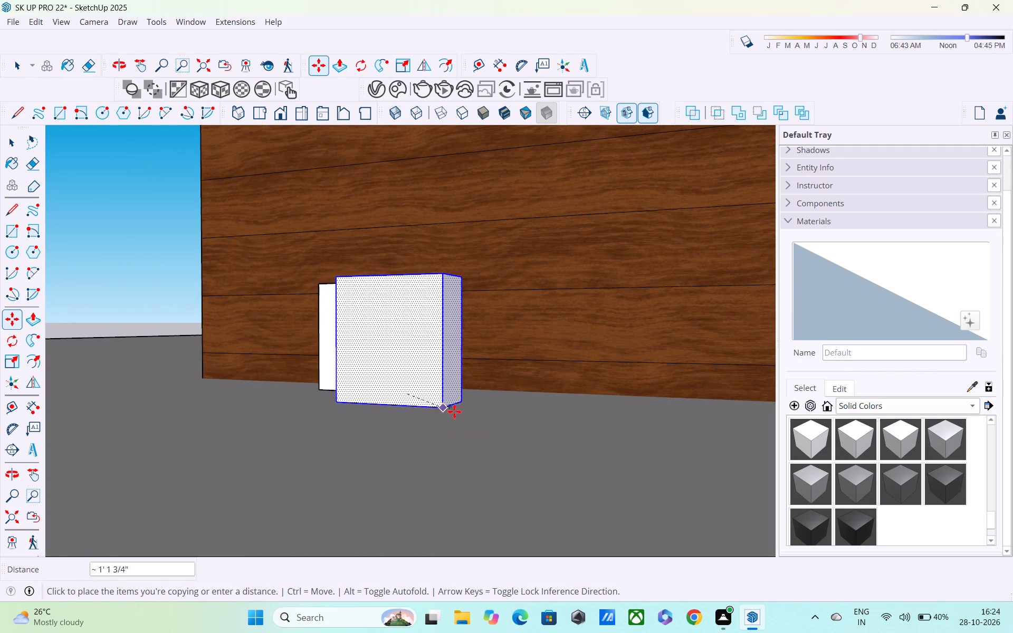
{"action": "middle_click_drag", "start_coordinate": [557, 414], "coordinate": [578, 374], "text": "shift"}
{"action": "scroll", "coordinate": [579, 376], "scroll_direction": "down", "scroll_amount": 3}
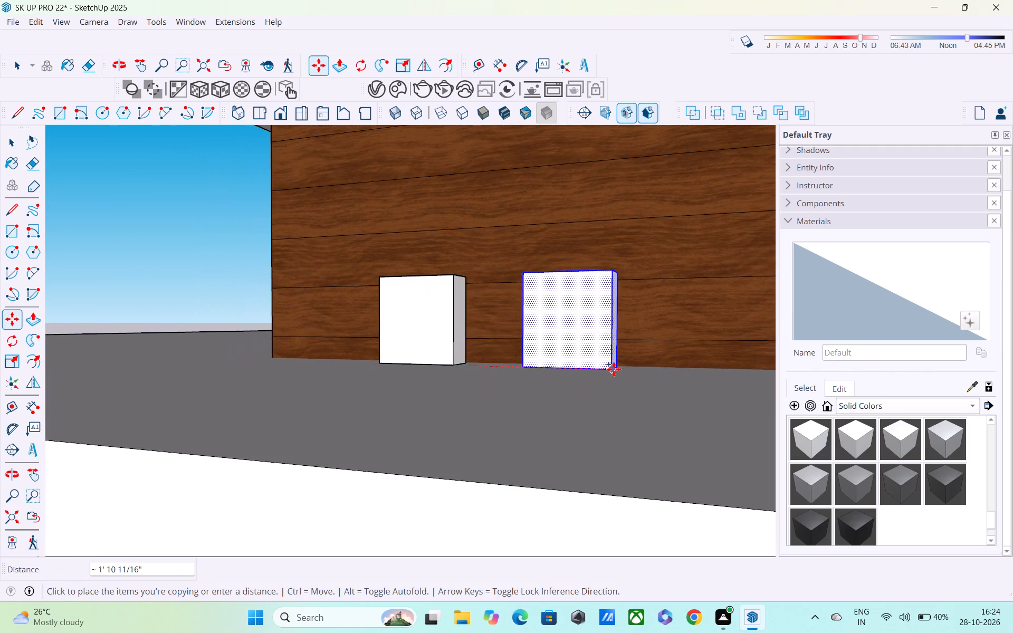
{"action": "middle_click_drag", "start_coordinate": [614, 369], "coordinate": [506, 406]}
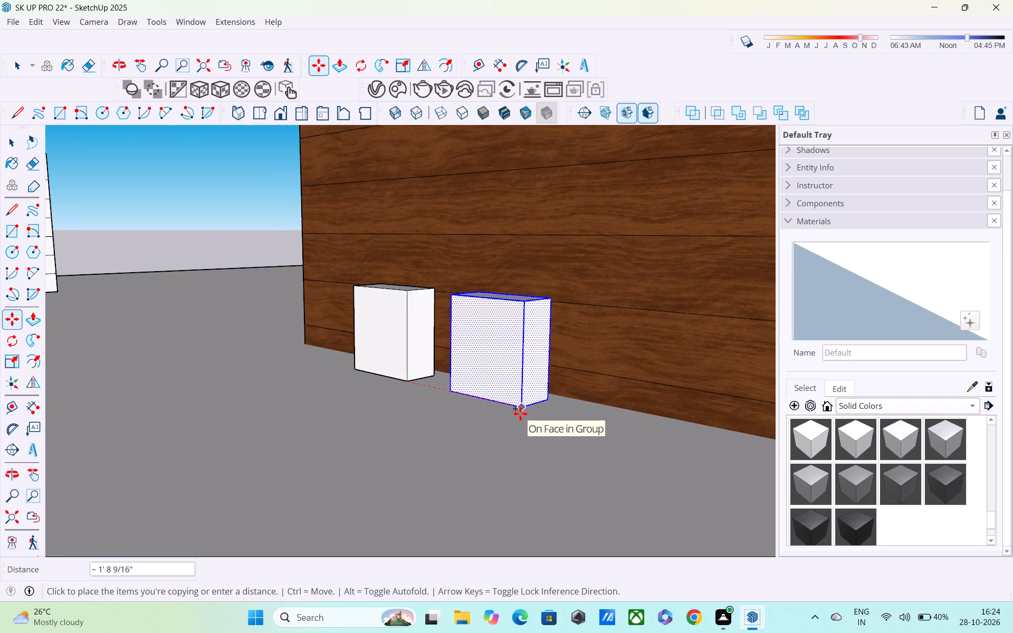
{"action": "left_click", "coordinate": [517, 411]}
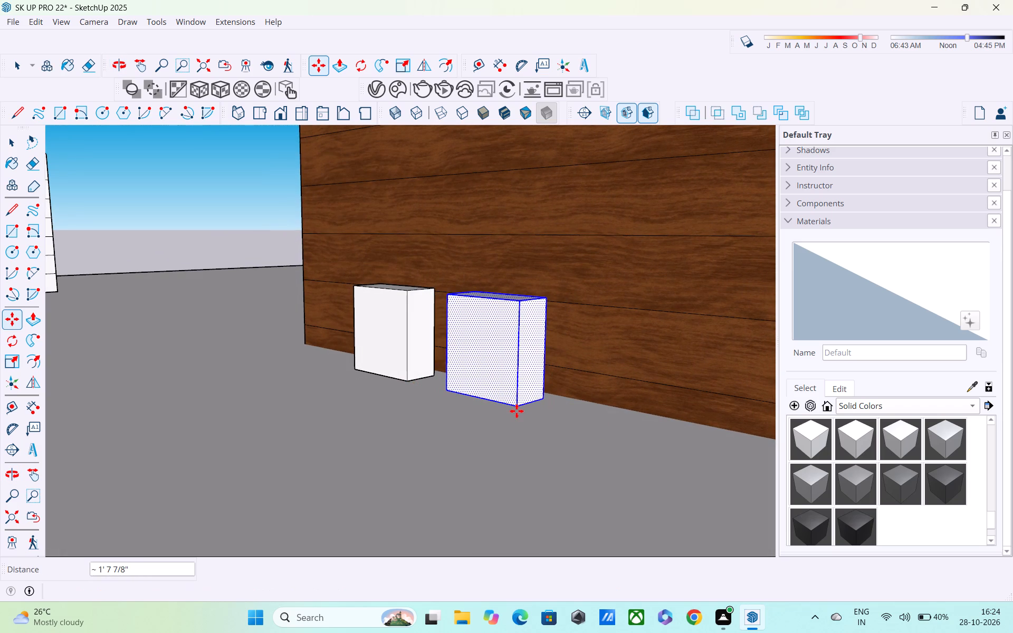
Copy the second box farther along the wood-clad wall at a similar spacing, making a row of three boxes.
{"action": "left_click", "coordinate": [517, 404]}
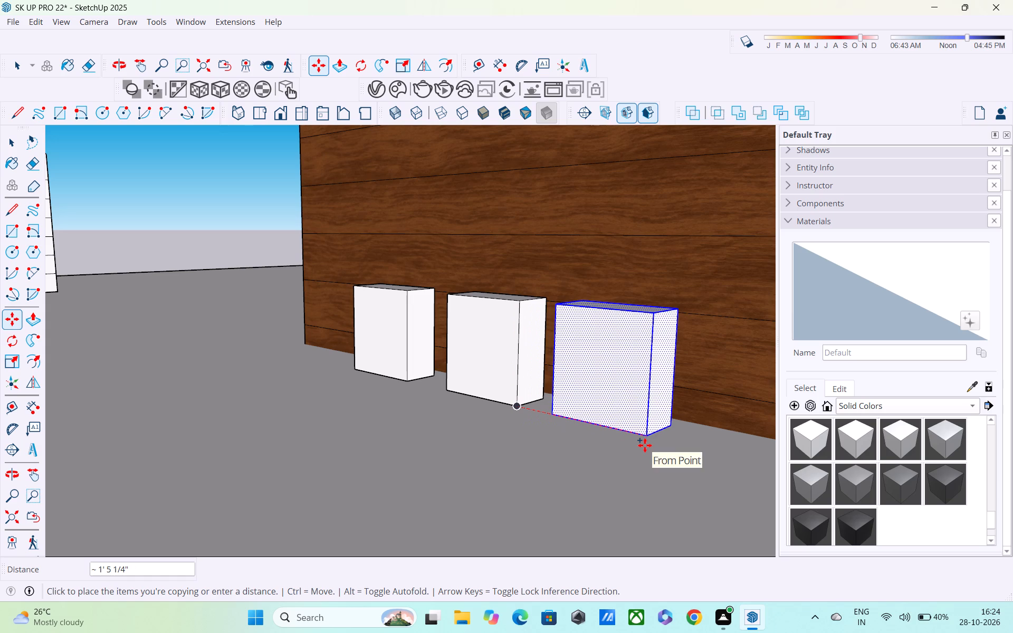
{"action": "left_click", "coordinate": [651, 447]}
Push/Pull the top of the third box, nearest the glazing, up about 7' 11" to the underside of the roof overhang.
{"action": "scroll", "coordinate": [619, 419], "scroll_direction": "down", "scroll_amount": 5}
{"action": "middle_click_drag", "start_coordinate": [619, 419], "coordinate": [768, 410]}
{"action": "scroll", "coordinate": [768, 410], "scroll_direction": "up", "scroll_amount": 1}
{"action": "scroll", "coordinate": [686, 409], "scroll_direction": "down", "scroll_amount": 1}
{"action": "middle_click_drag", "start_coordinate": [680, 463], "coordinate": [680, 522]}
{"action": "scroll", "coordinate": [680, 495], "scroll_direction": "down", "scroll_amount": 1}
{"action": "scroll", "coordinate": [680, 522], "scroll_direction": "up", "scroll_amount": 1}
{"action": "scroll", "coordinate": [670, 457], "scroll_direction": "down", "scroll_amount": 1}
{"action": "middle_click_drag", "start_coordinate": [641, 478], "coordinate": [532, 526]}
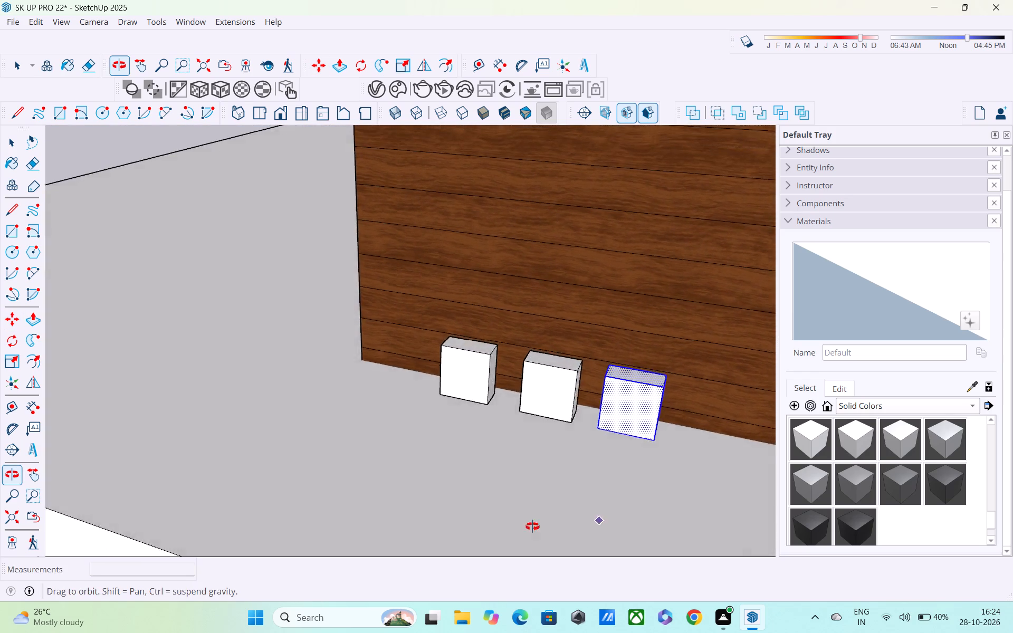
{"action": "middle_click_drag", "start_coordinate": [532, 526], "coordinate": [505, 527]}
{"action": "key", "text": "p"}
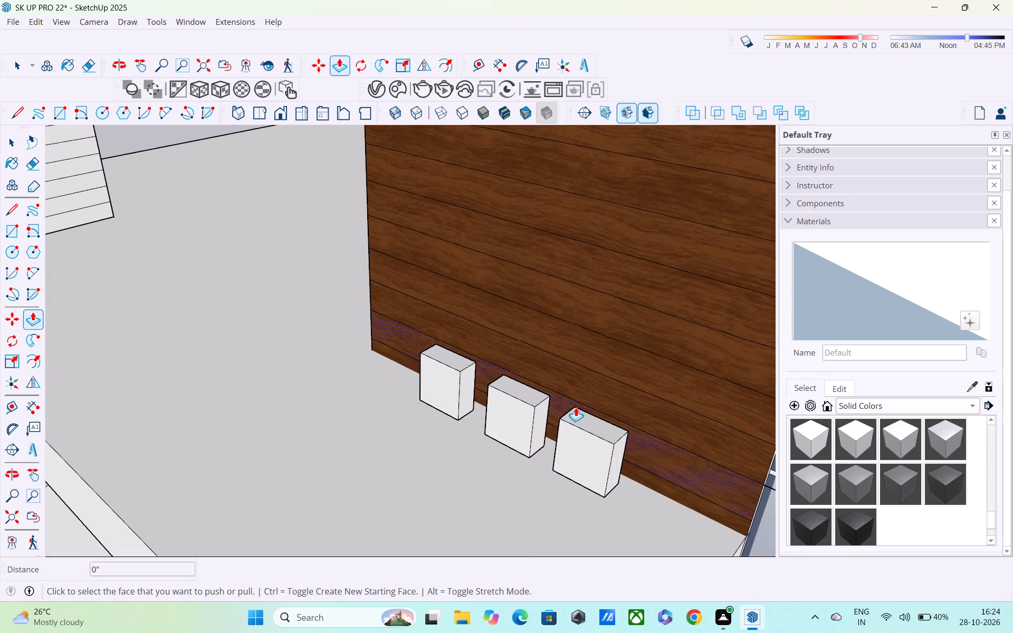
{"action": "left_click", "coordinate": [576, 414]}
{"action": "scroll", "coordinate": [594, 350], "scroll_direction": "down", "scroll_amount": 7}
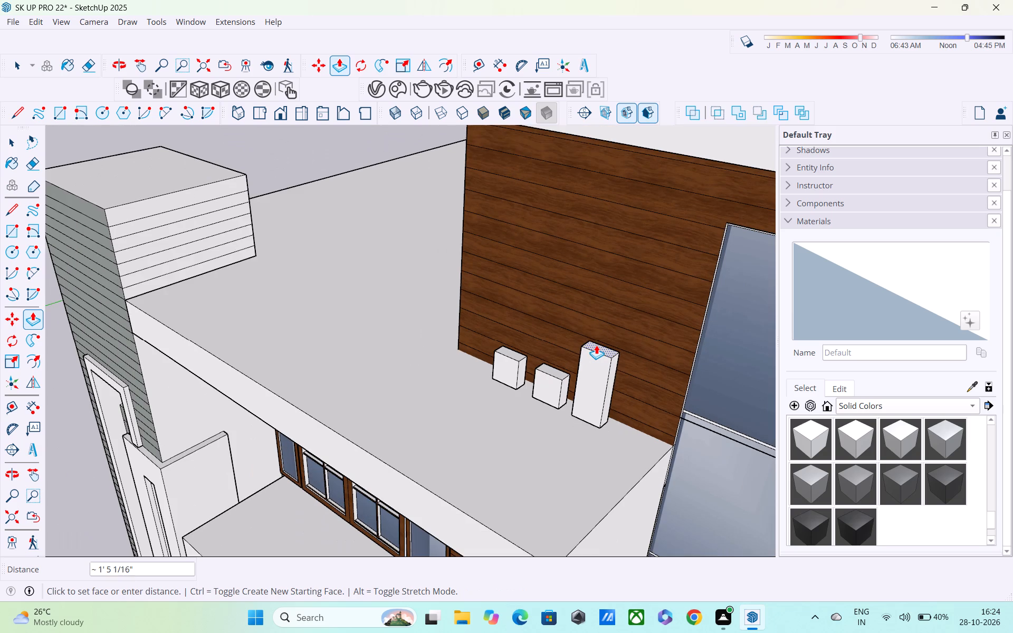
{"action": "middle_click_drag", "start_coordinate": [596, 348], "coordinate": [588, 480], "text": "shift"}
{"action": "middle_click_drag", "start_coordinate": [608, 431], "coordinate": [668, 290]}
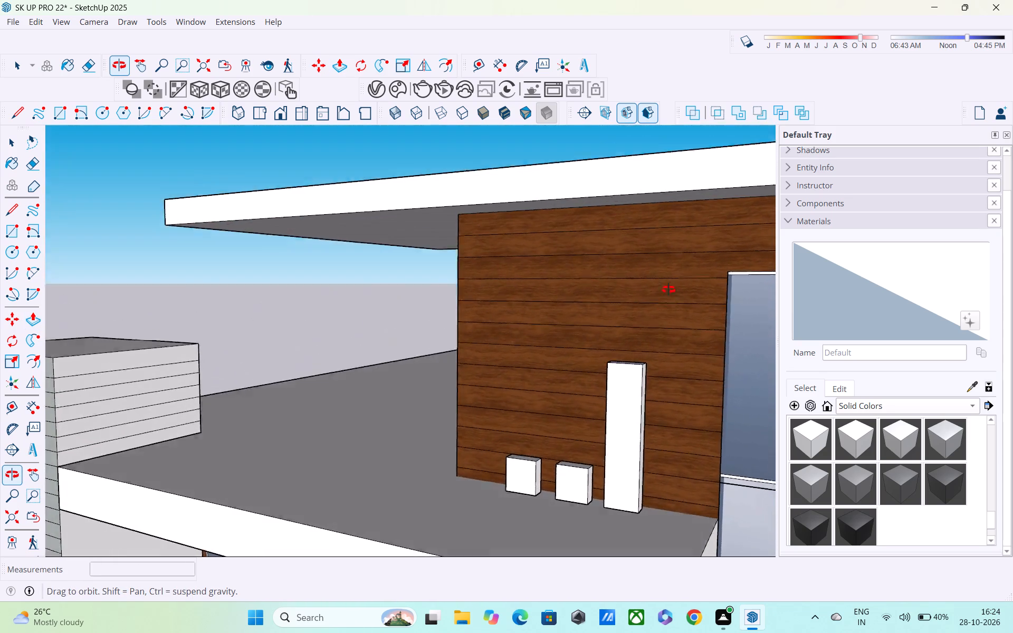
{"action": "middle_click_drag", "start_coordinate": [668, 290], "coordinate": [596, 447]}
{"action": "middle_click_drag", "start_coordinate": [604, 387], "coordinate": [634, 314]}
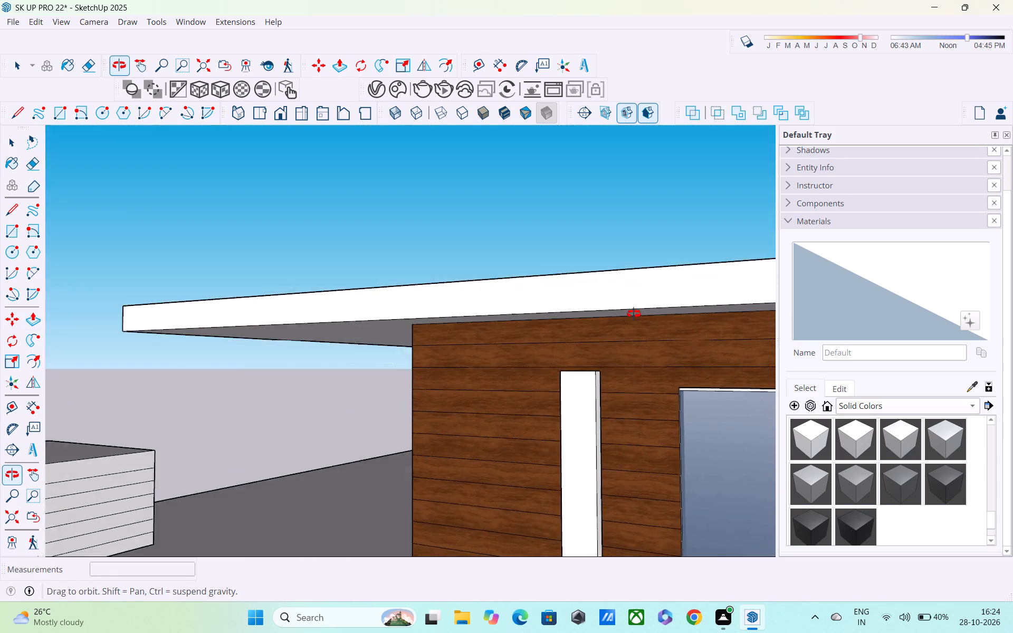
{"action": "middle_click_drag", "start_coordinate": [634, 314], "coordinate": [637, 248]}
{"action": "scroll", "coordinate": [637, 248], "scroll_direction": "up", "scroll_amount": 1}
{"action": "left_click", "coordinate": [584, 293]}
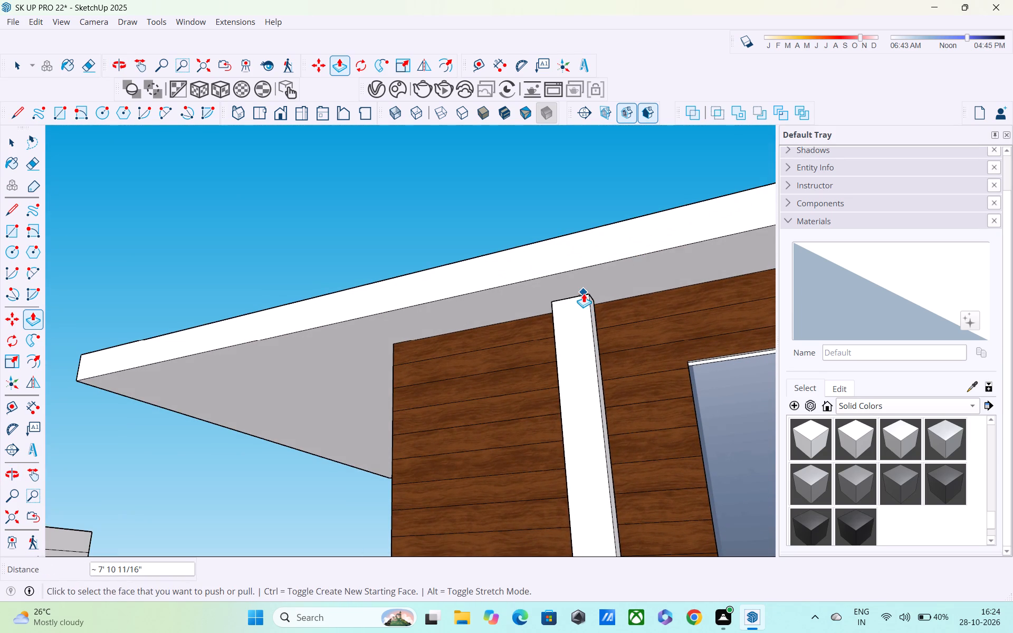
Push/Pull the top of the middle box up about 7' 11" to the roof's underside, matching the first tall column.
{"action": "middle_click_drag", "start_coordinate": [564, 487], "coordinate": [583, 325], "text": "shift"}
{"action": "middle_click_drag", "start_coordinate": [566, 453], "coordinate": [555, 616]}
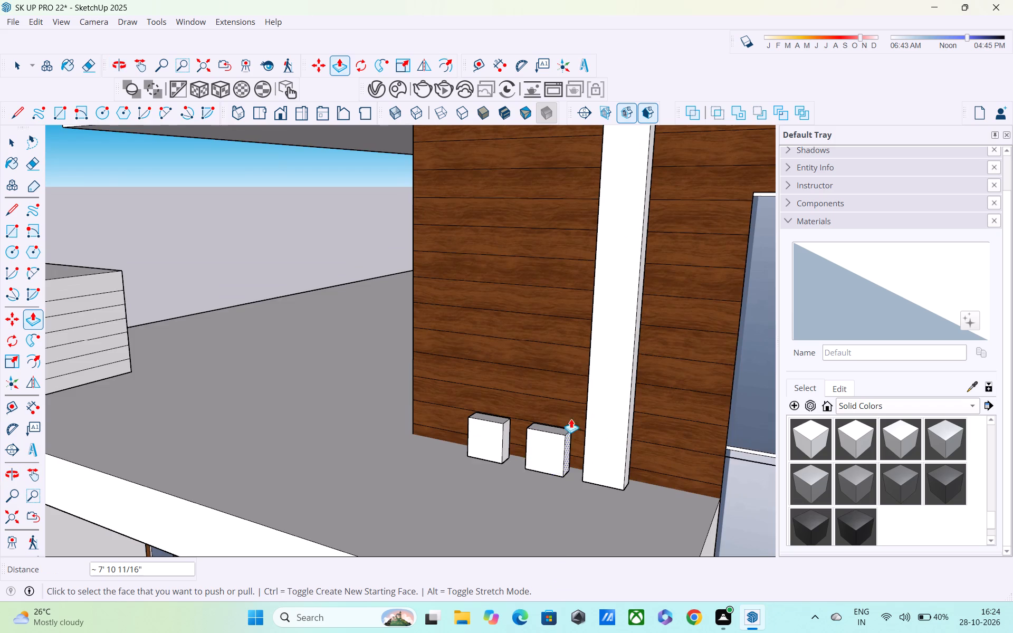
{"action": "scroll", "coordinate": [571, 397], "scroll_direction": "up", "scroll_amount": 5}
{"action": "left_click", "coordinate": [548, 445]}
{"action": "scroll", "coordinate": [571, 213], "scroll_direction": "down", "scroll_amount": 2}
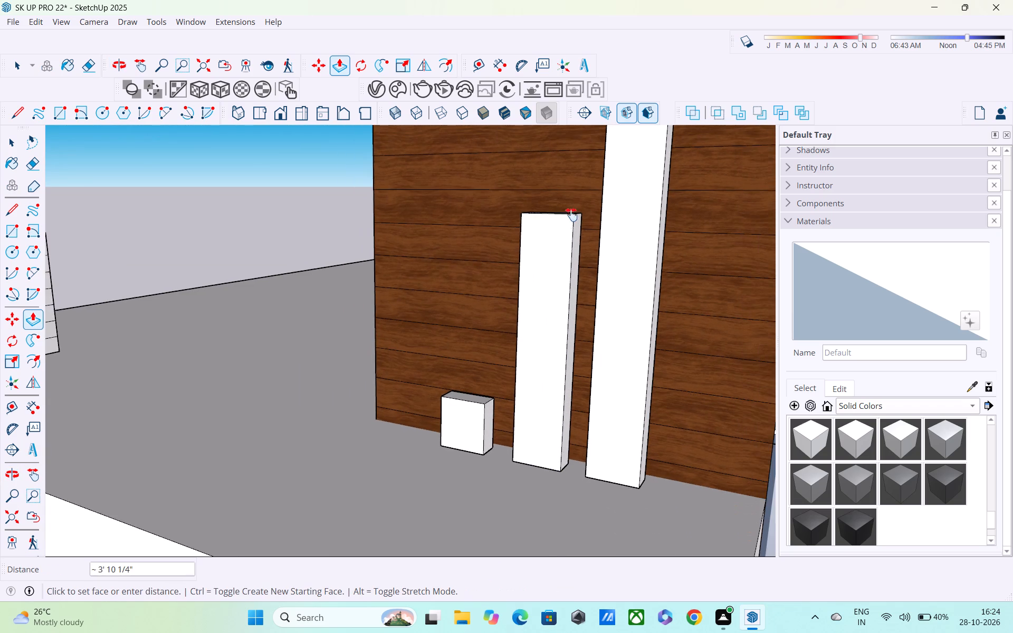
{"action": "middle_click_drag", "start_coordinate": [571, 214], "coordinate": [582, 423], "text": "shift"}
{"action": "middle_click_drag", "start_coordinate": [592, 191], "coordinate": [614, 122]}
{"action": "left_click", "coordinate": [597, 170]}
Push/Pull the top of the remaining short box up by the same distance as the other two columns.
{"action": "middle_click_drag", "start_coordinate": [582, 283], "coordinate": [599, 172], "text": "shift"}
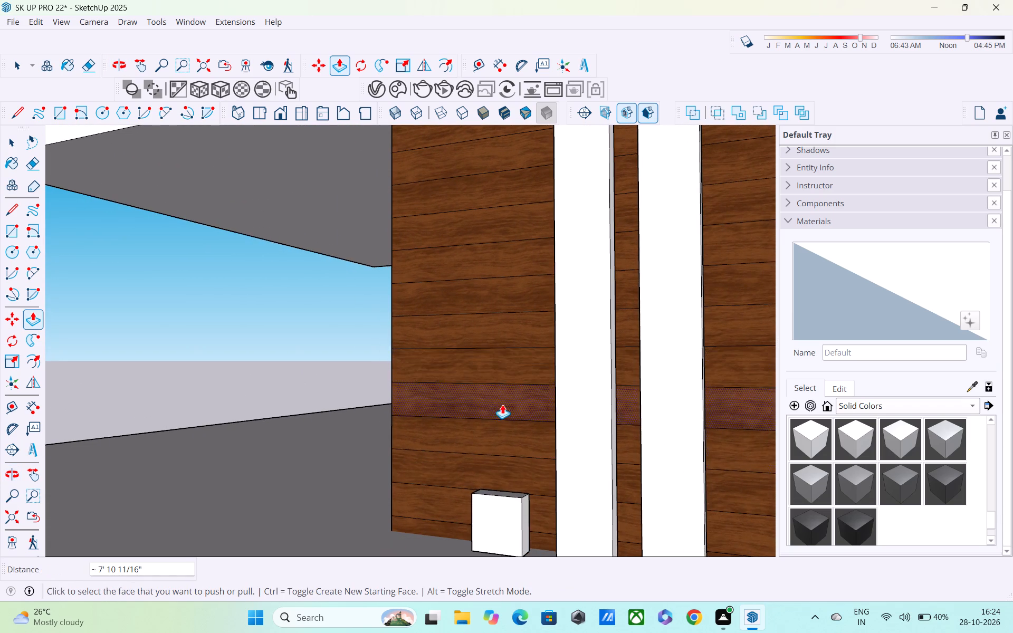
{"action": "scroll", "coordinate": [505, 486], "scroll_direction": "up", "scroll_amount": 4}
{"action": "middle_click_drag", "start_coordinate": [510, 506], "coordinate": [501, 551]}
{"action": "scroll", "coordinate": [501, 551], "scroll_direction": "up", "scroll_amount": 5}
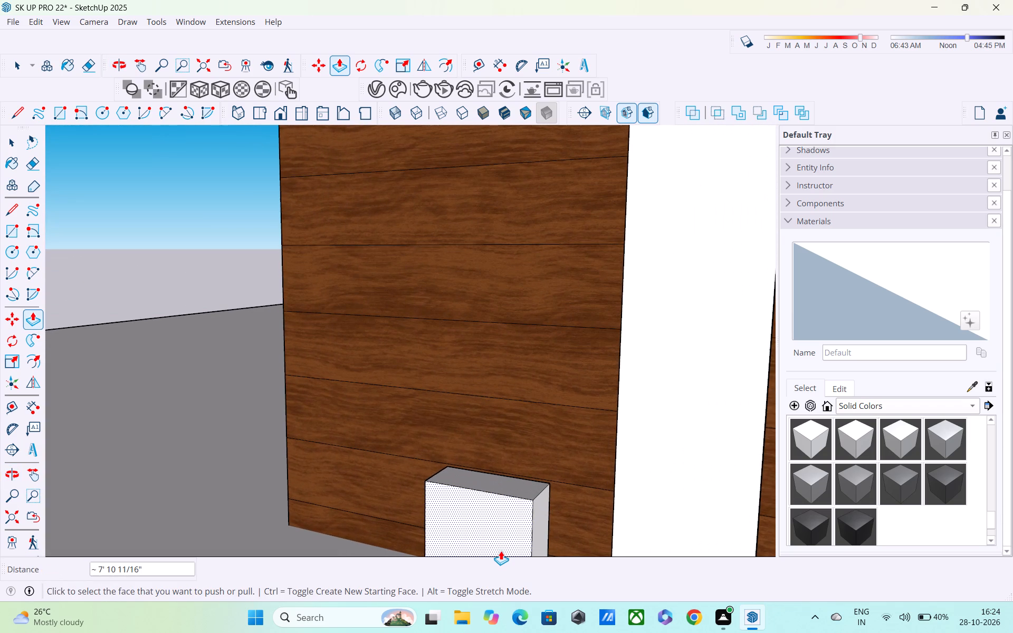
{"action": "double_click", "coordinate": [509, 488]}
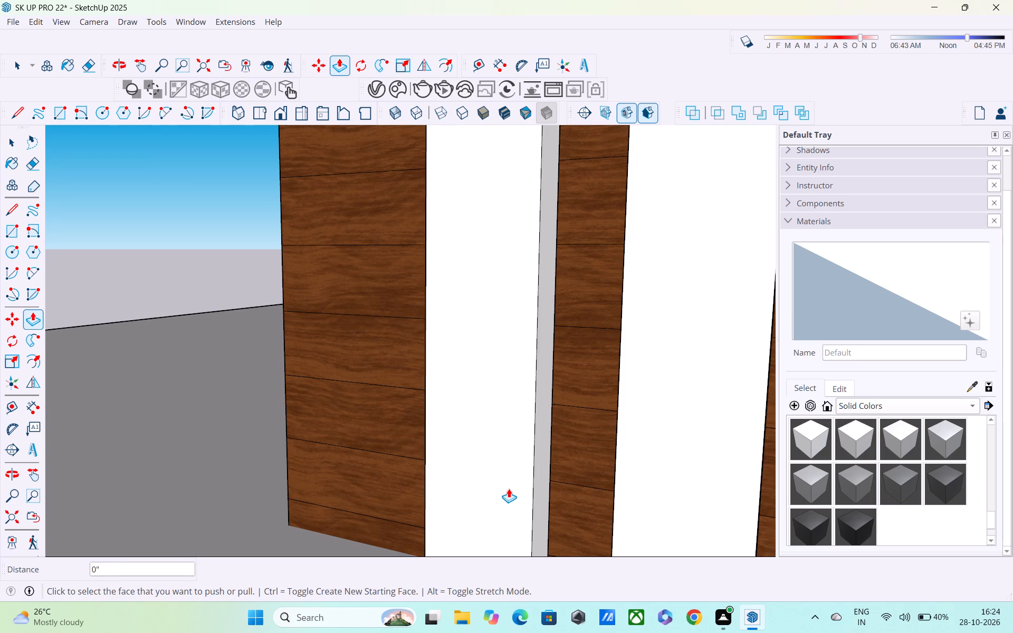
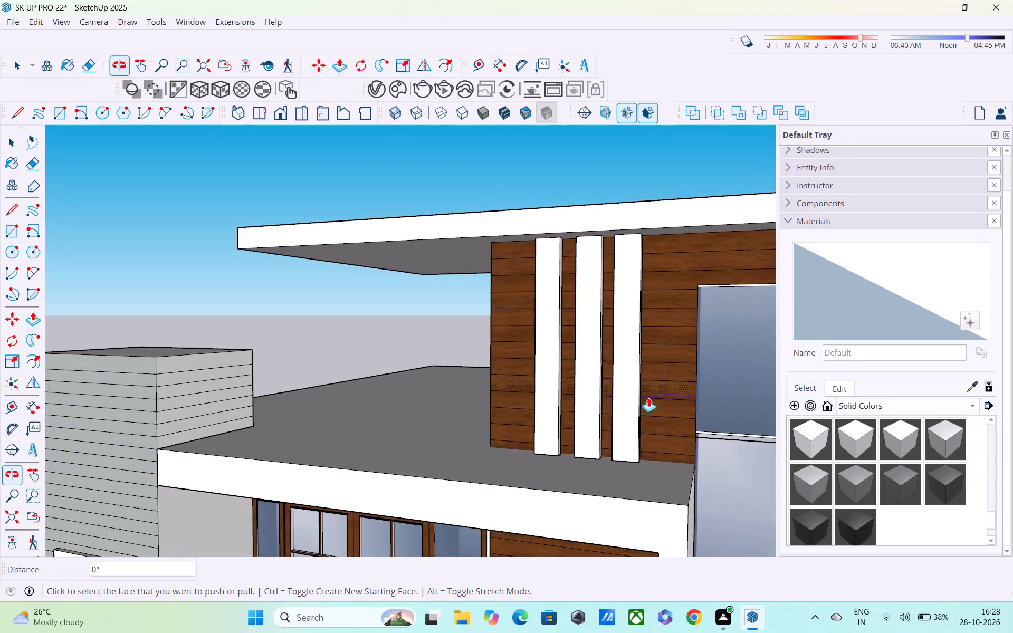
Examine the front facade from several angles, focusing on the middle balcony and its slab, side walls and glazed doors.
{"action": "scroll", "coordinate": [648, 395], "scroll_direction": "down", "scroll_amount": 15}
{"action": "middle_click_drag", "start_coordinate": [641, 427], "coordinate": [663, 371]}
{"action": "scroll", "coordinate": [663, 371], "scroll_direction": "up", "scroll_amount": 1}
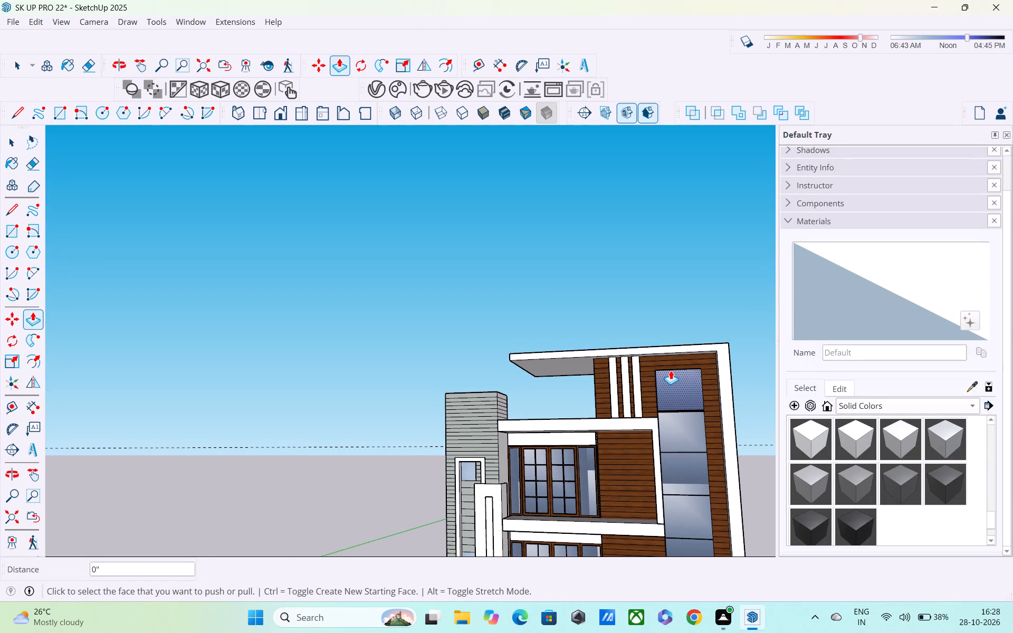
{"action": "scroll", "coordinate": [675, 376], "scroll_direction": "down", "scroll_amount": 5}
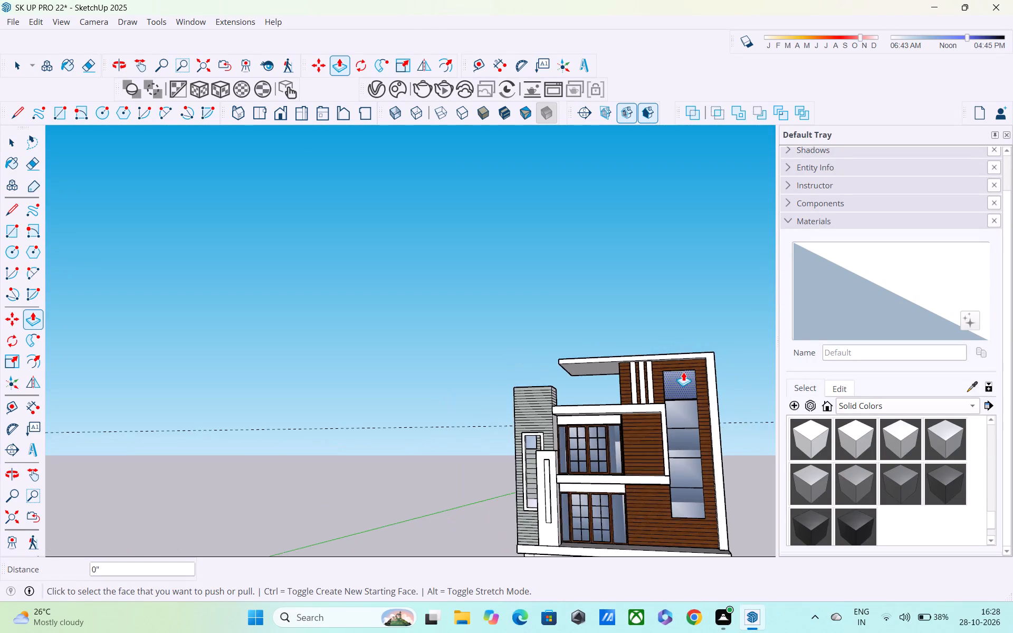
{"action": "scroll", "coordinate": [683, 372], "scroll_direction": "down", "scroll_amount": 4}
{"action": "middle_click_drag", "start_coordinate": [666, 379], "coordinate": [708, 423]}
{"action": "middle_click_drag", "start_coordinate": [479, 426], "coordinate": [436, 408]}
{"action": "scroll", "coordinate": [518, 444], "scroll_direction": "down", "scroll_amount": 4}
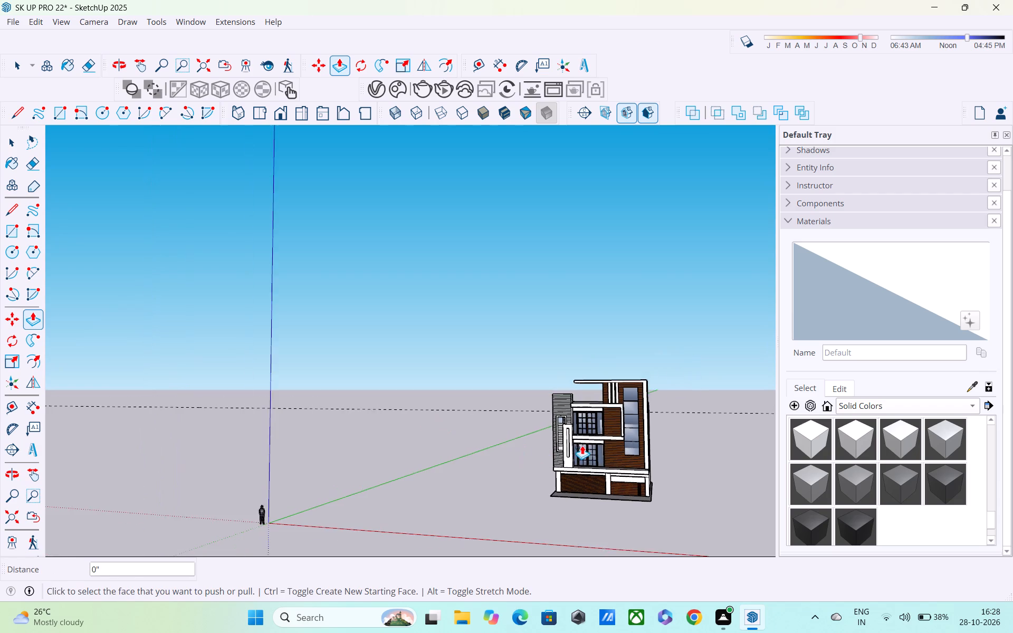
{"action": "middle_click_drag", "start_coordinate": [582, 445], "coordinate": [472, 463]}
{"action": "scroll", "coordinate": [583, 465], "scroll_direction": "up", "scroll_amount": 20}
{"action": "scroll", "coordinate": [583, 465], "scroll_direction": "up", "scroll_amount": 3}
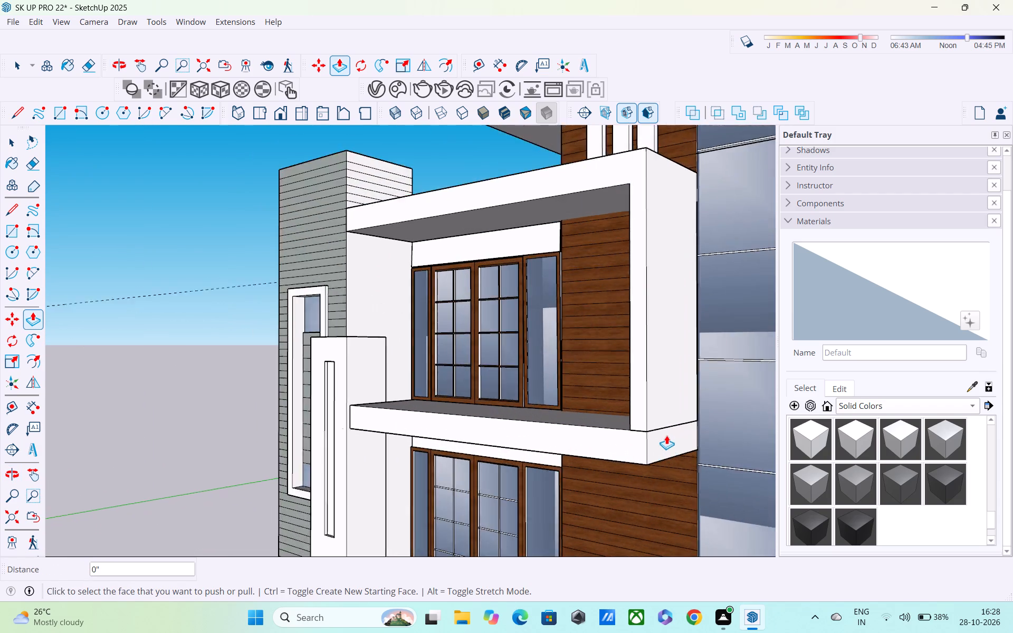
{"action": "scroll", "coordinate": [666, 435], "scroll_direction": "up", "scroll_amount": 4}
{"action": "middle_click_drag", "start_coordinate": [666, 433], "coordinate": [661, 380]}
{"action": "scroll", "coordinate": [661, 378], "scroll_direction": "up", "scroll_amount": 1}
{"action": "scroll", "coordinate": [661, 376], "scroll_direction": "down", "scroll_amount": 7}
{"action": "middle_click_drag", "start_coordinate": [661, 376], "coordinate": [663, 430]}
{"action": "scroll", "coordinate": [645, 416], "scroll_direction": "up", "scroll_amount": 2}
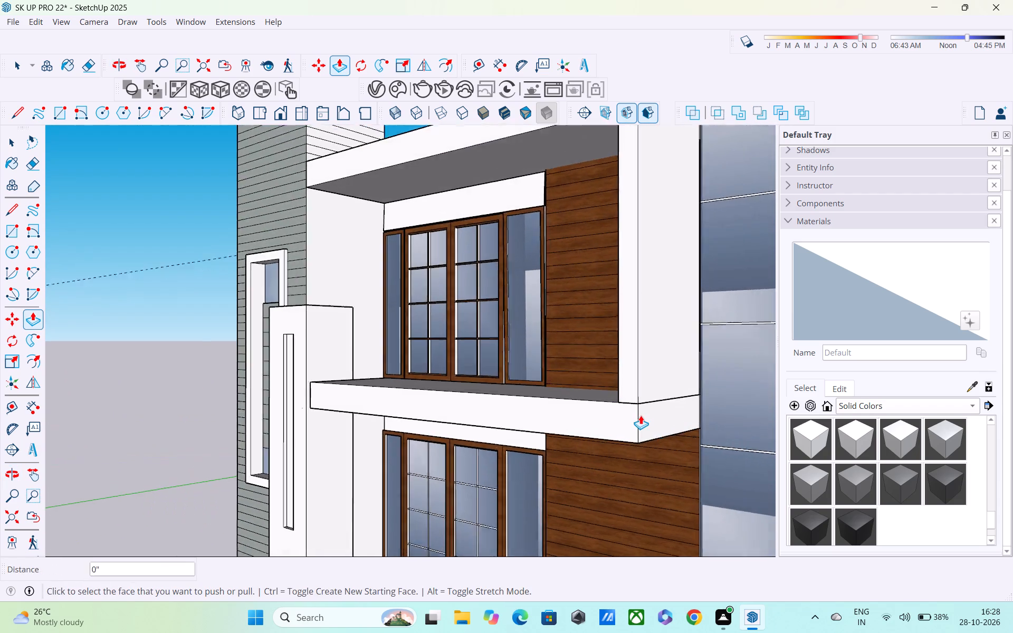
{"action": "scroll", "coordinate": [641, 415], "scroll_direction": "up", "scroll_amount": 9}
{"action": "middle_click_drag", "start_coordinate": [639, 415], "coordinate": [658, 352]}
{"action": "scroll", "coordinate": [659, 351], "scroll_direction": "down", "scroll_amount": 13}
{"action": "scroll", "coordinate": [660, 392], "scroll_direction": "up", "scroll_amount": 1}
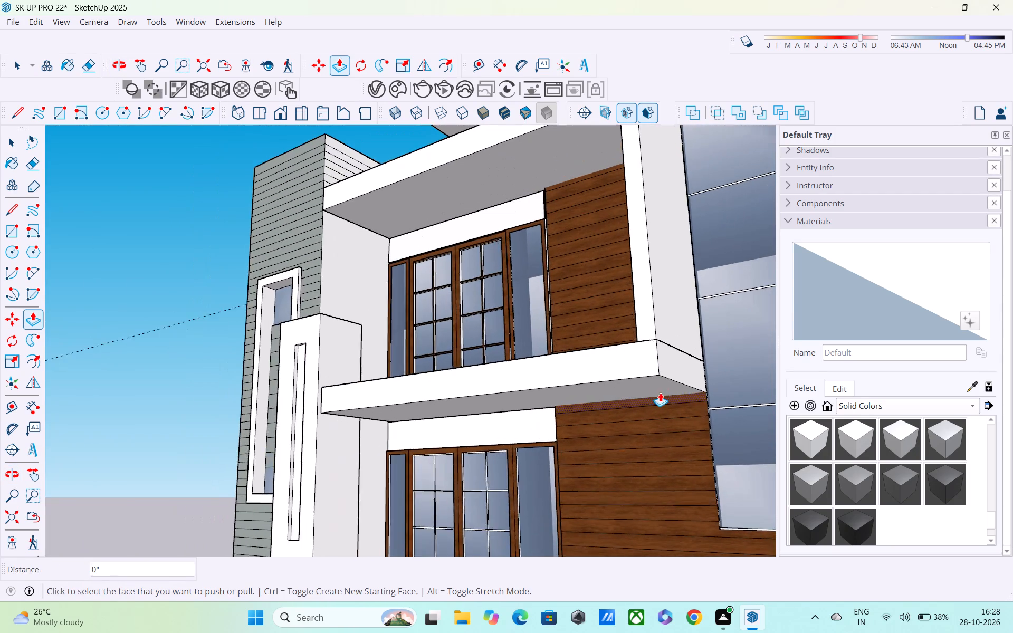
{"action": "middle_click_drag", "start_coordinate": [660, 392], "coordinate": [670, 392]}
{"action": "scroll", "coordinate": [674, 389], "scroll_direction": "down", "scroll_amount": 4}
{"action": "middle_click_drag", "start_coordinate": [674, 389], "coordinate": [683, 391]}
{"action": "scroll", "coordinate": [683, 375], "scroll_direction": "up", "scroll_amount": 5}
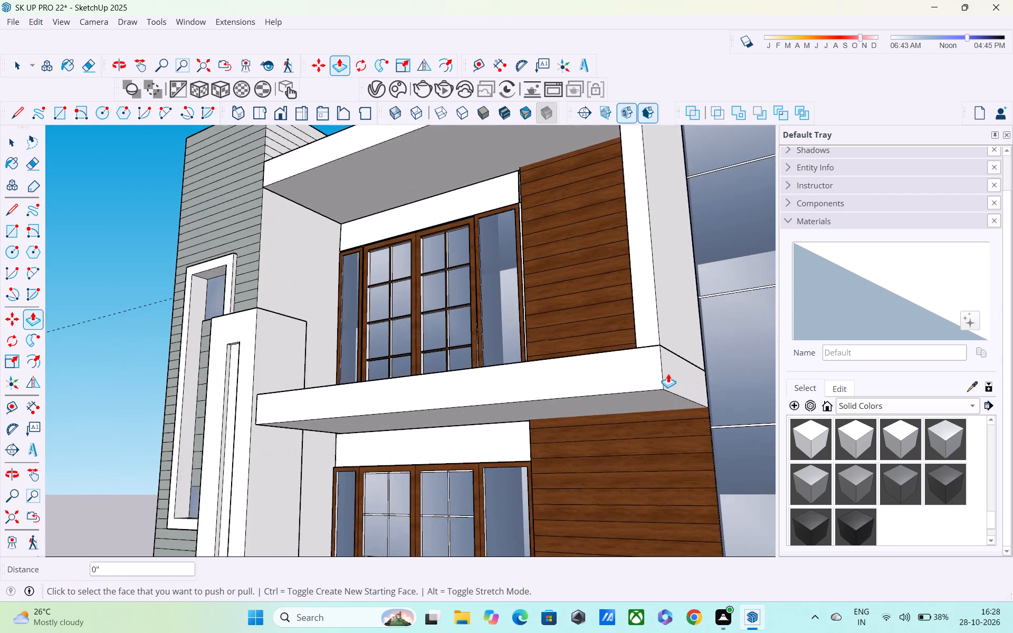
{"action": "scroll", "coordinate": [668, 373], "scroll_direction": "up", "scroll_amount": 3}
{"action": "middle_click_drag", "start_coordinate": [683, 388], "coordinate": [743, 435]}
{"action": "scroll", "coordinate": [667, 399], "scroll_direction": "up", "scroll_amount": 11}
{"action": "scroll", "coordinate": [675, 387], "scroll_direction": "down", "scroll_amount": 10}
{"action": "middle_click_drag", "start_coordinate": [674, 400], "coordinate": [692, 437]}
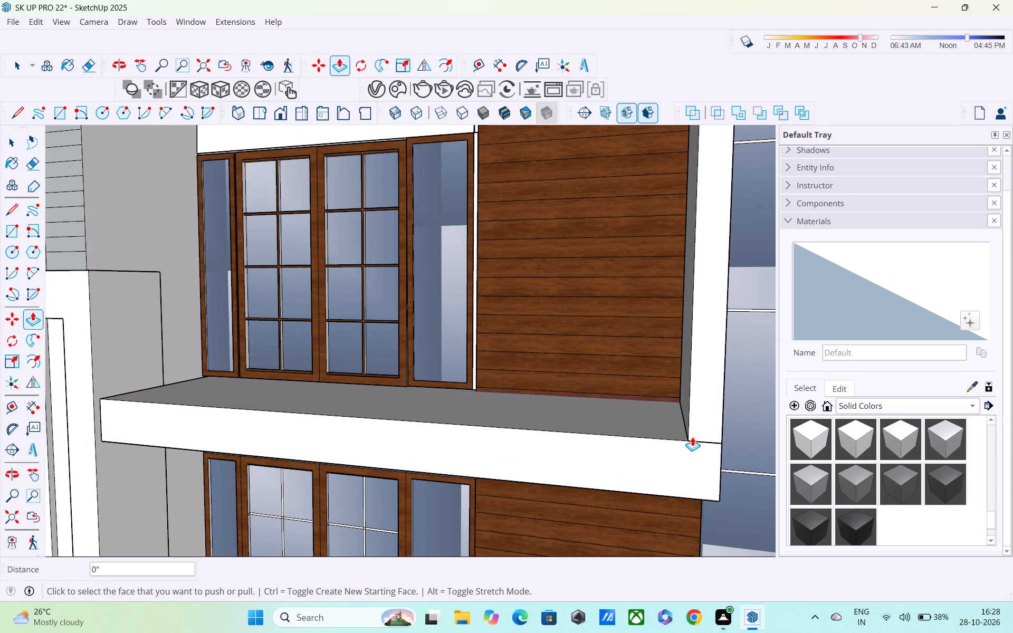
{"action": "key", "text": "Escape"}
{"action": "scroll", "coordinate": [412, 392], "scroll_direction": "up", "scroll_amount": 1}
{"action": "scroll", "coordinate": [412, 392], "scroll_direction": "down", "scroll_amount": 6}
{"action": "middle_click_drag", "start_coordinate": [410, 388], "coordinate": [369, 376]}
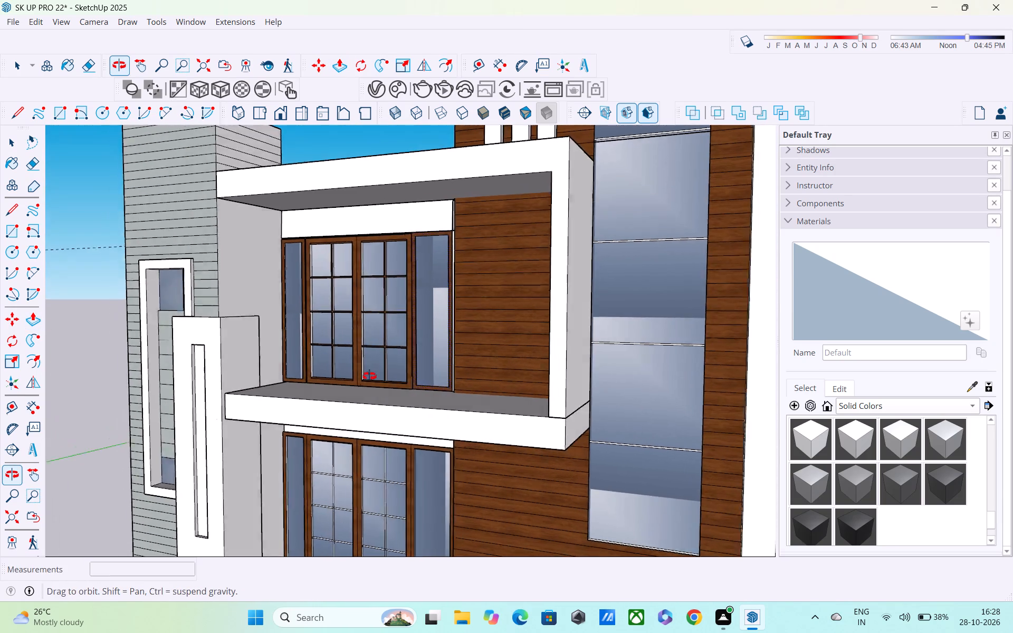
{"action": "middle_click_drag", "start_coordinate": [369, 376], "coordinate": [353, 370]}
{"action": "scroll", "coordinate": [351, 367], "scroll_direction": "up", "scroll_amount": 1}
{"action": "scroll", "coordinate": [346, 348], "scroll_direction": "down", "scroll_amount": 5}
Open the tower's group and Push/Pull the top of the slotted L-shaped white wall down below the window frame's cut end.
{"action": "middle_click_drag", "start_coordinate": [319, 338], "coordinate": [381, 426]}
{"action": "scroll", "coordinate": [381, 426], "scroll_direction": "up", "scroll_amount": 6}
{"action": "scroll", "coordinate": [241, 306], "scroll_direction": "up", "scroll_amount": 4}
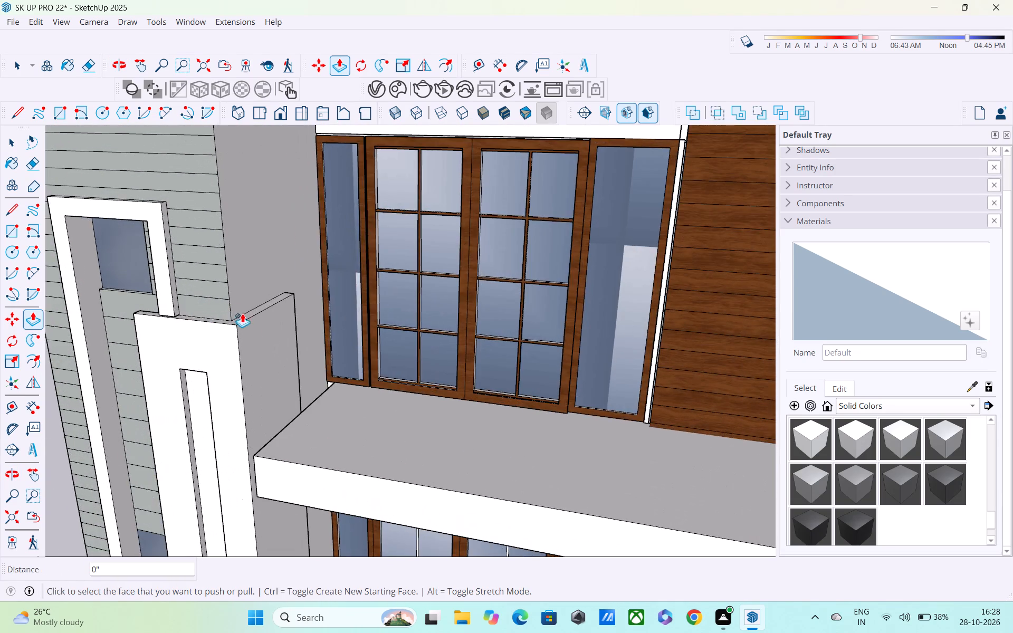
{"action": "middle_click_drag", "start_coordinate": [243, 315], "coordinate": [282, 373]}
{"action": "scroll", "coordinate": [132, 352], "scroll_direction": "up", "scroll_amount": 9}
{"action": "middle_click_drag", "start_coordinate": [197, 345], "coordinate": [236, 283]}
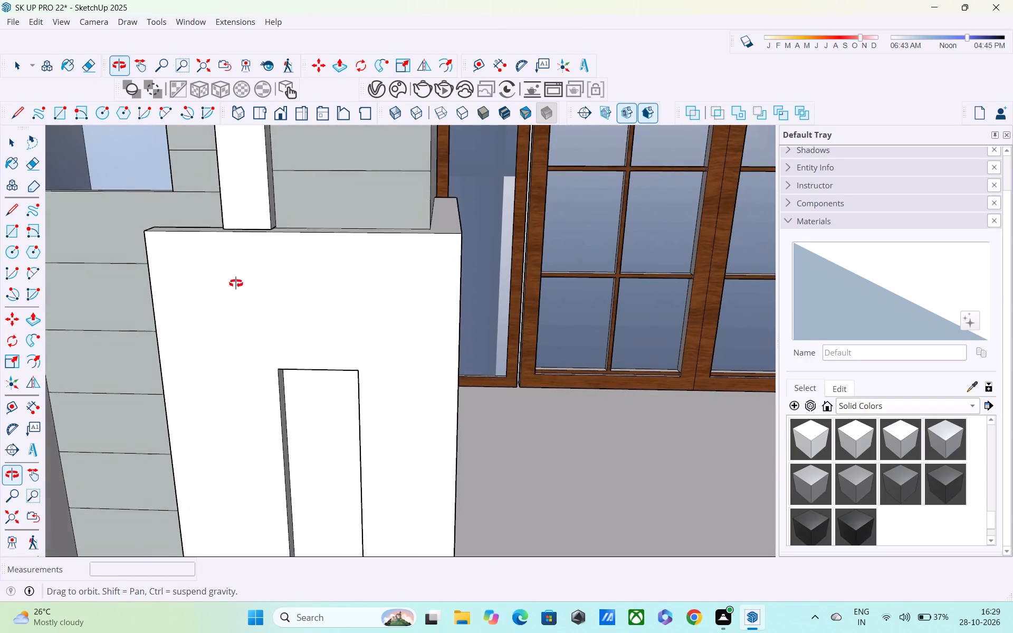
{"action": "middle_click_drag", "start_coordinate": [236, 283], "coordinate": [237, 284]}
{"action": "scroll", "coordinate": [349, 248], "scroll_direction": "up", "scroll_amount": 1}
{"action": "key", "text": "space"}
{"action": "scroll", "coordinate": [415, 231], "scroll_direction": "up", "scroll_amount": 4}
{"action": "left_click", "coordinate": [423, 244]}
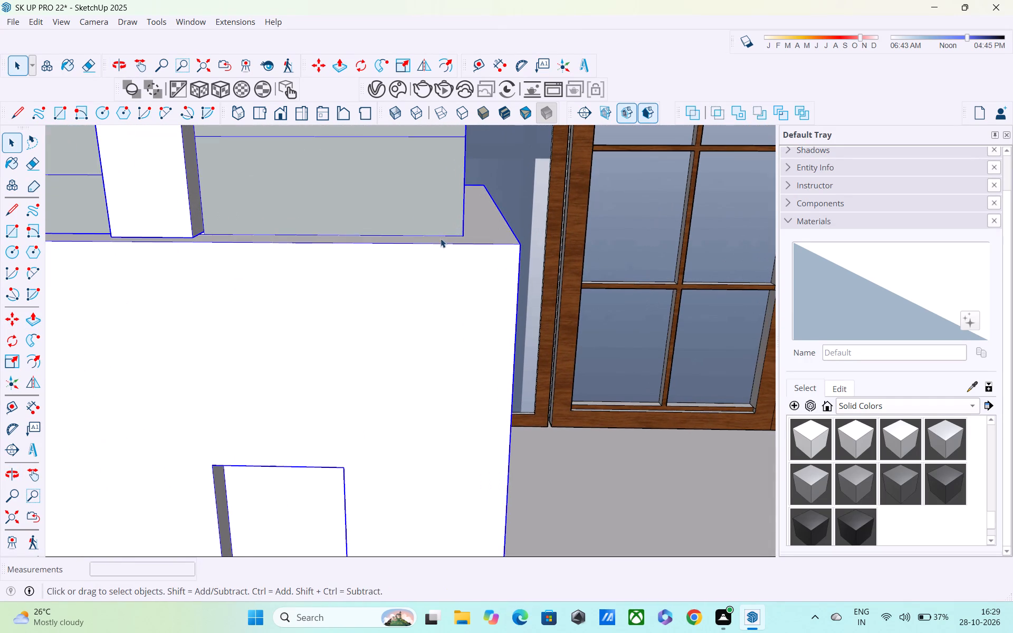
{"action": "middle_click_drag", "start_coordinate": [448, 247], "coordinate": [374, 291]}
{"action": "double_click", "coordinate": [463, 244]}
{"action": "middle_click_drag", "start_coordinate": [491, 246], "coordinate": [491, 247]}
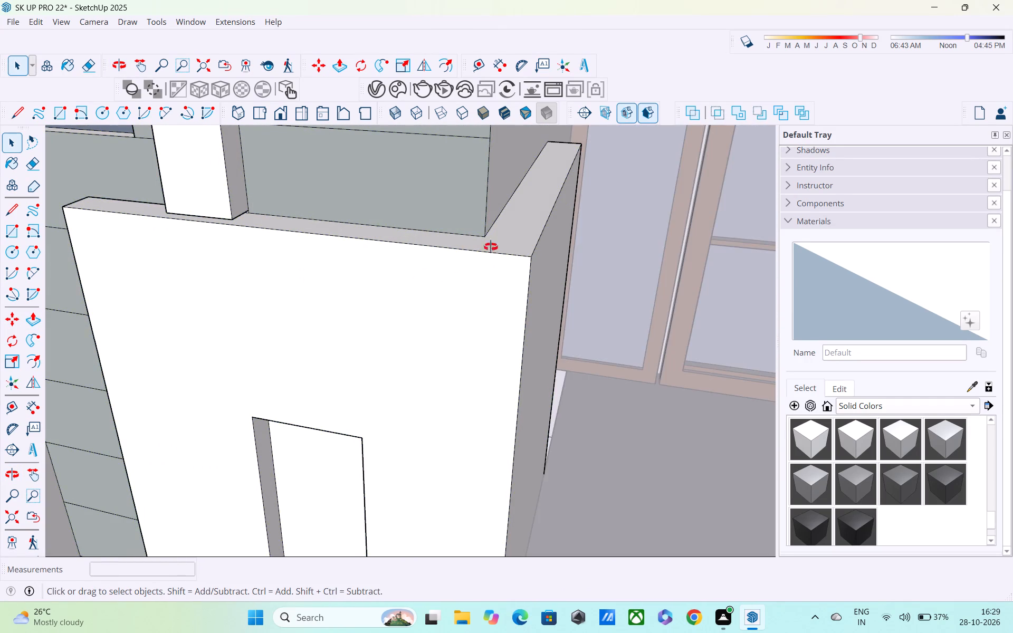
{"action": "middle_click_drag", "start_coordinate": [491, 247], "coordinate": [408, 264]}
{"action": "key", "text": "p"}
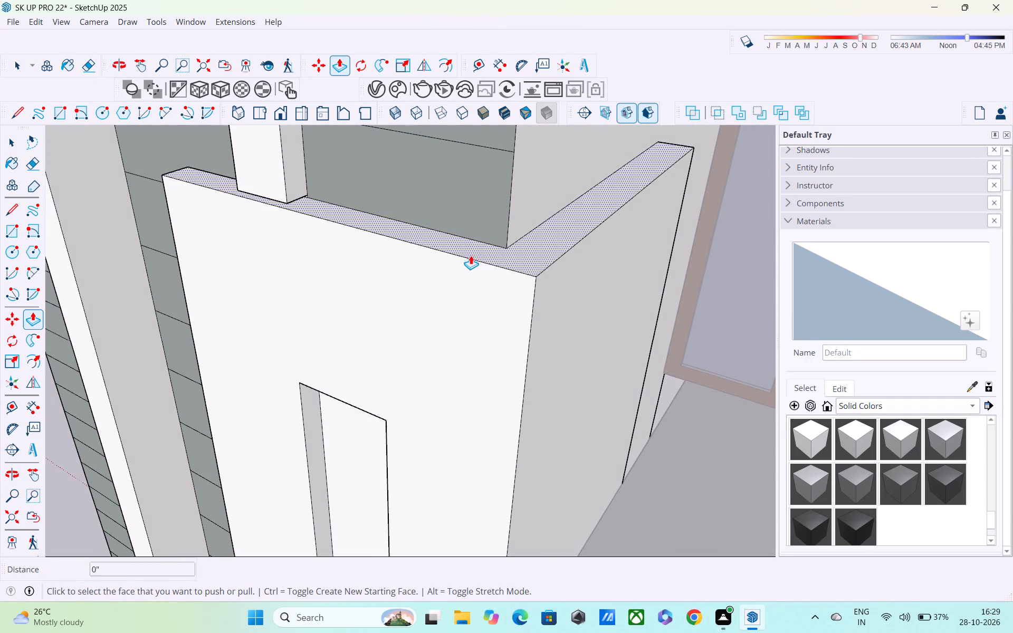
{"action": "left_click", "coordinate": [471, 253]}
{"action": "left_click", "coordinate": [480, 299]}
Push/Pull the underside of the window frame's cut end up about 11 1/2", above the L-shaped wall.
{"action": "middle_click_drag", "start_coordinate": [348, 216], "coordinate": [500, 158]}
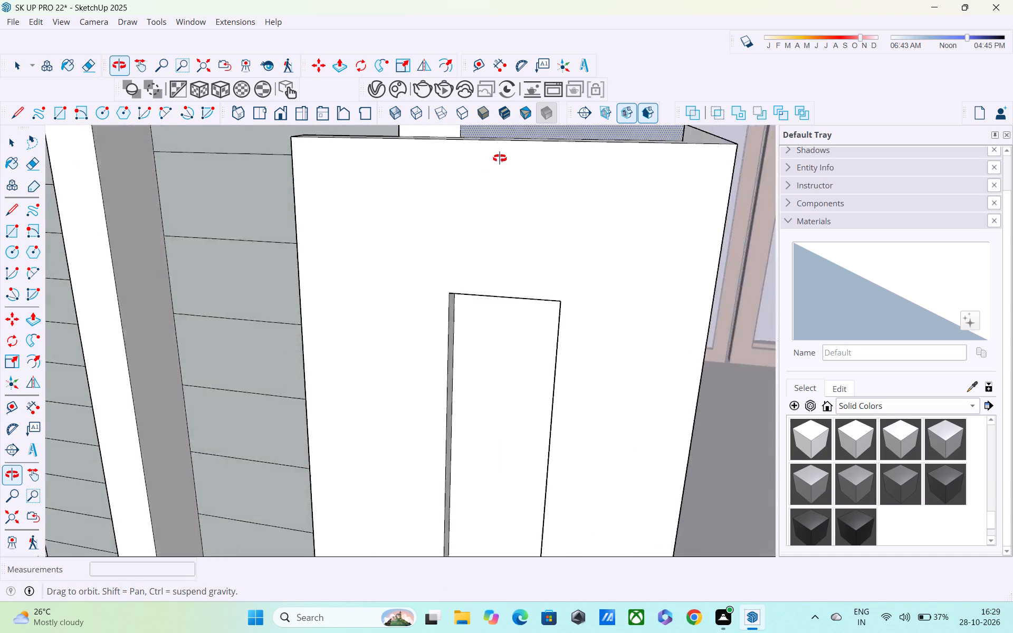
{"action": "middle_click_drag", "start_coordinate": [500, 158], "coordinate": [557, 169]}
{"action": "middle_click_drag", "start_coordinate": [563, 197], "coordinate": [596, 418], "text": "shift"}
{"action": "middle_click_drag", "start_coordinate": [611, 337], "coordinate": [613, 307]}
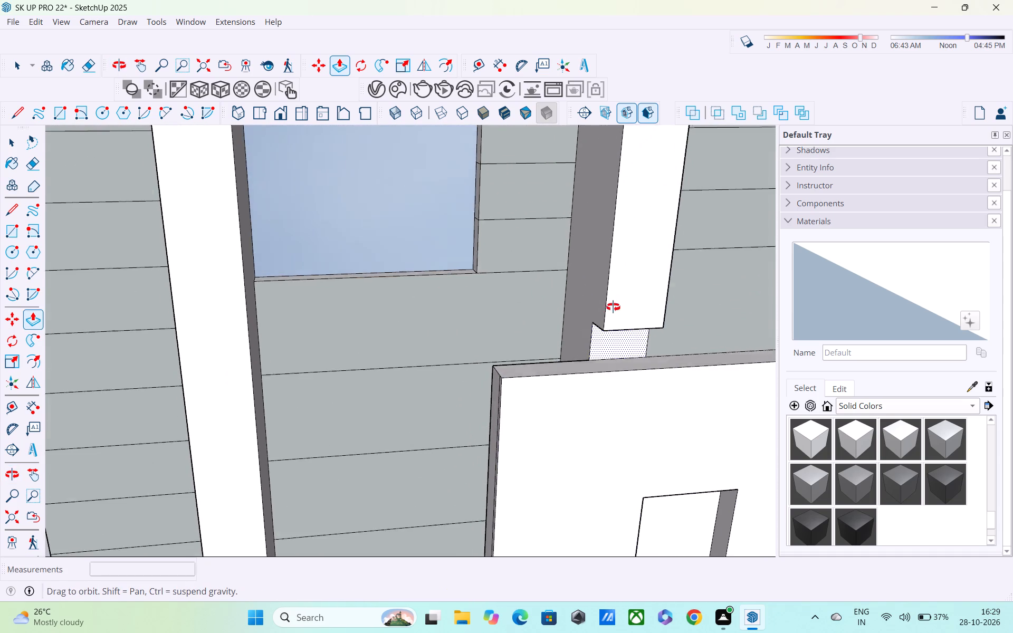
{"action": "middle_click_drag", "start_coordinate": [613, 307], "coordinate": [618, 139]}
{"action": "left_click", "coordinate": [620, 315]}
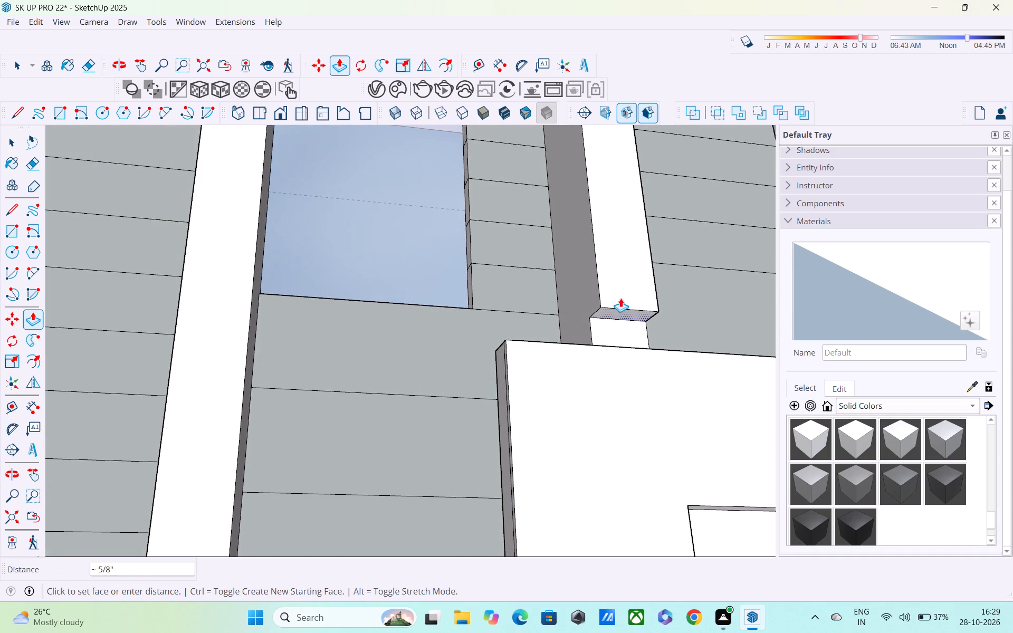
{"action": "left_click", "coordinate": [609, 227]}
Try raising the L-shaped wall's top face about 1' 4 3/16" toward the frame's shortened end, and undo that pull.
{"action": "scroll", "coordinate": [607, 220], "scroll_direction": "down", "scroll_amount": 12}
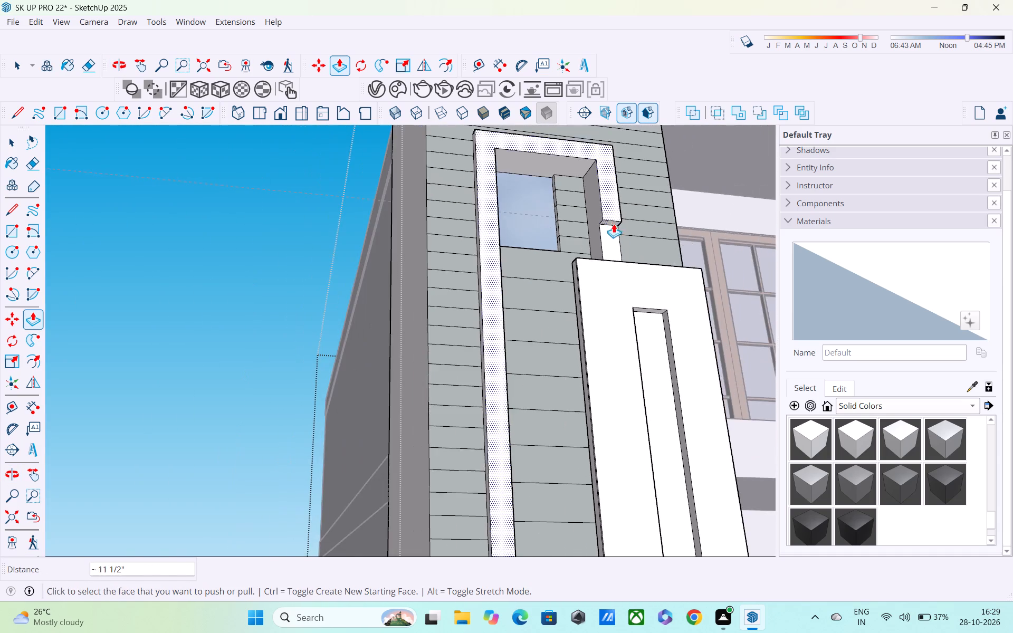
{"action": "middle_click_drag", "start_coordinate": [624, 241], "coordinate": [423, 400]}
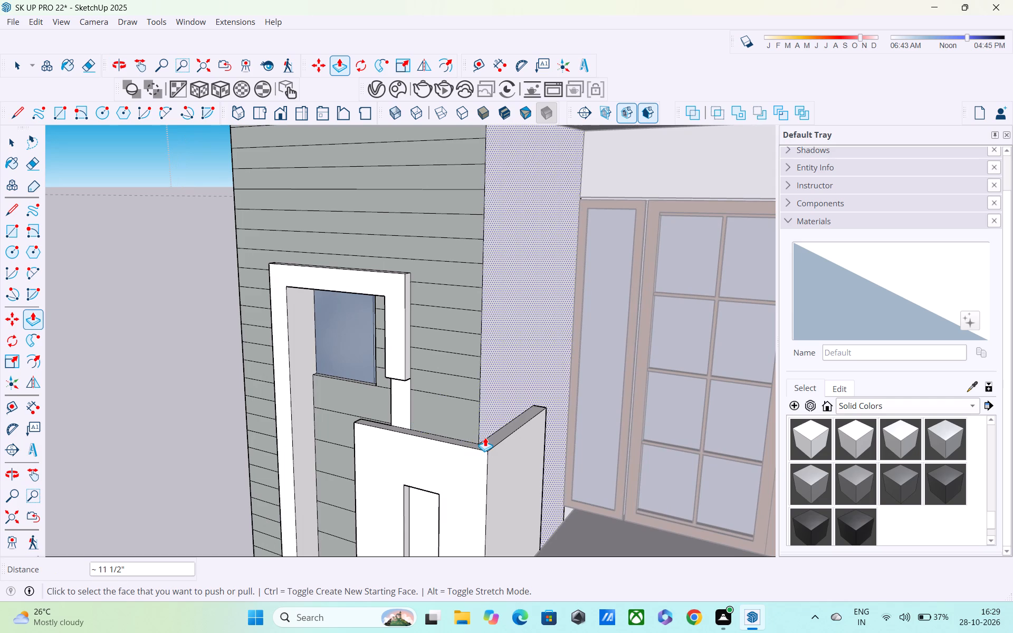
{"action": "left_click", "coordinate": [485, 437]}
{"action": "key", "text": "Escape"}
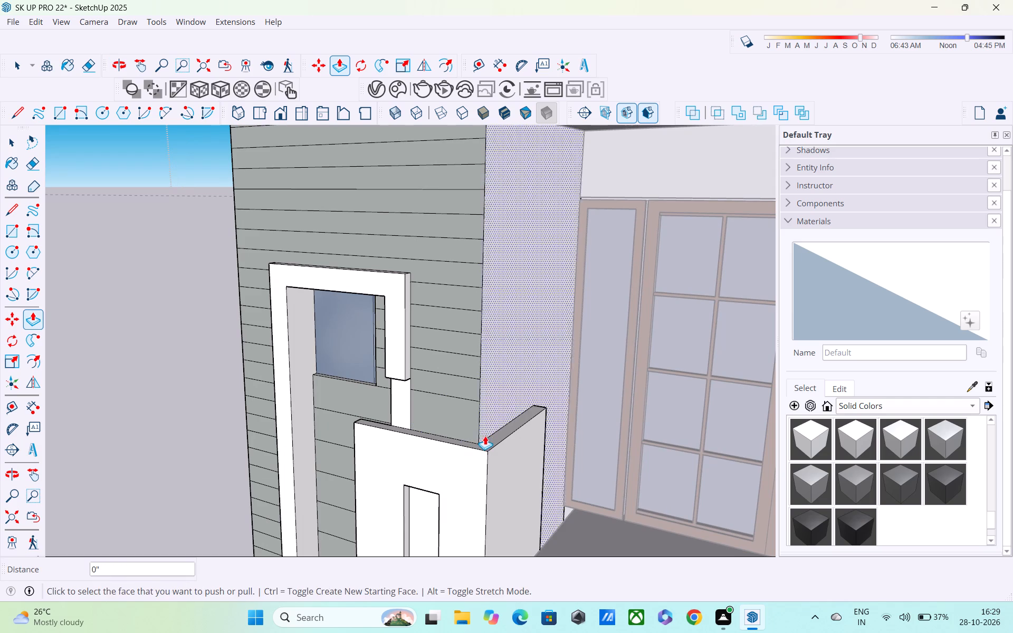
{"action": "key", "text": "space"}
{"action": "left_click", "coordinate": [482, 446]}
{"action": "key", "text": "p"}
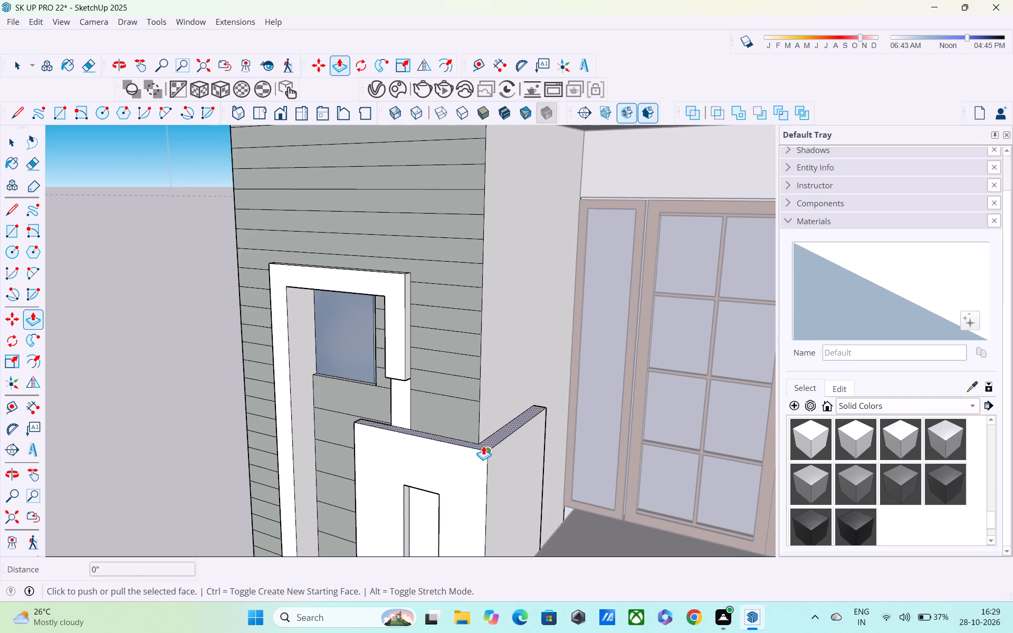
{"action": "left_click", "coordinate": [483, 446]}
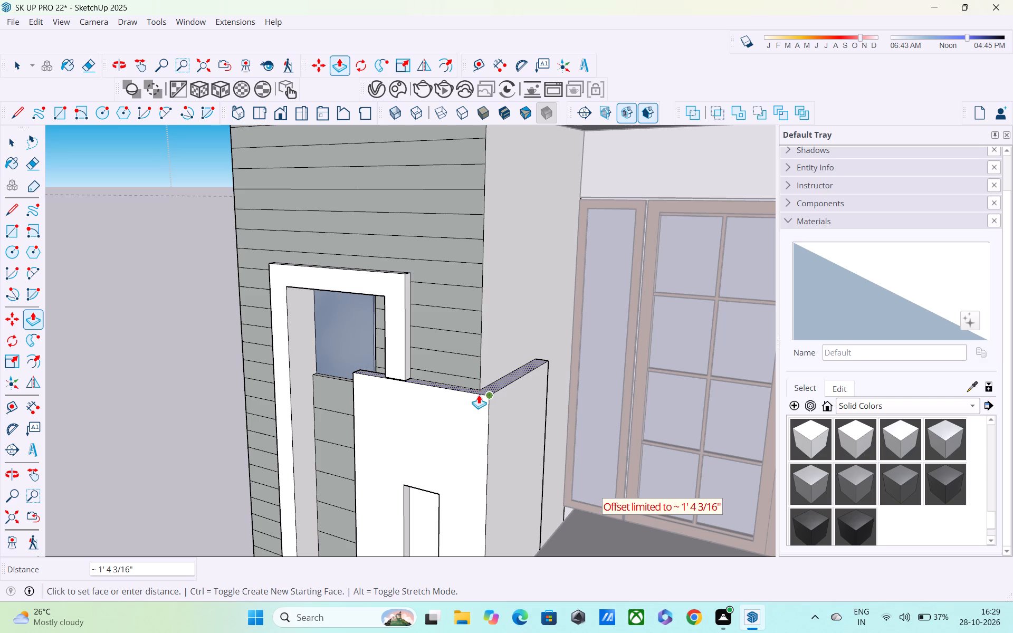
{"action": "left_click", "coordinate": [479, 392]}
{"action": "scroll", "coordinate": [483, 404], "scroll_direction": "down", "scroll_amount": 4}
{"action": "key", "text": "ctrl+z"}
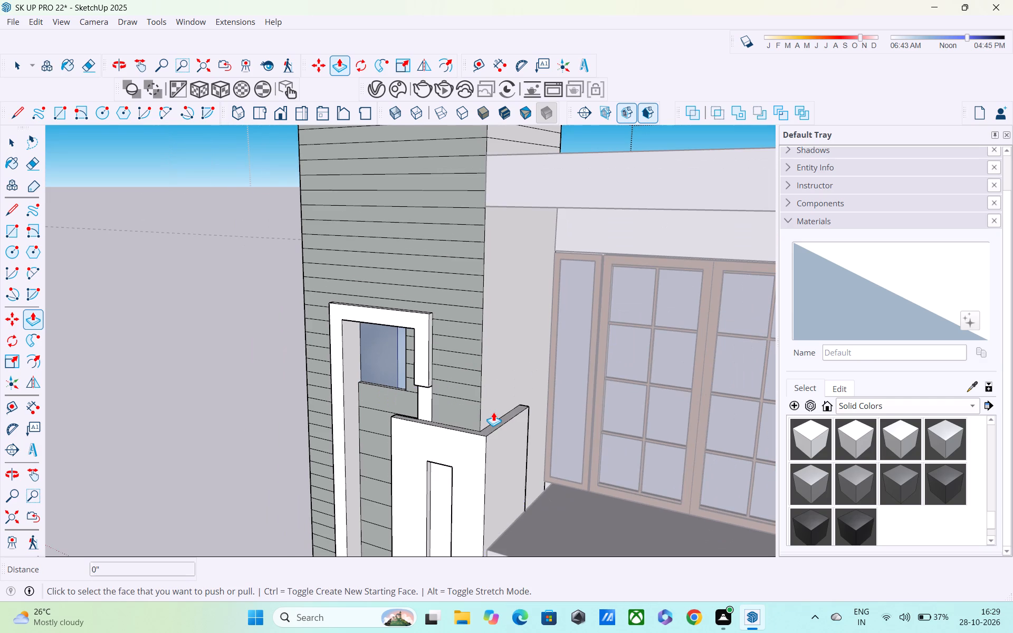
Push/Pull the L-shaped wall's top face up about 1' 4" to the window frame's lower end and close the group.
{"action": "scroll", "coordinate": [493, 409], "scroll_direction": "up", "scroll_amount": 4}
{"action": "left_click", "coordinate": [488, 442]}
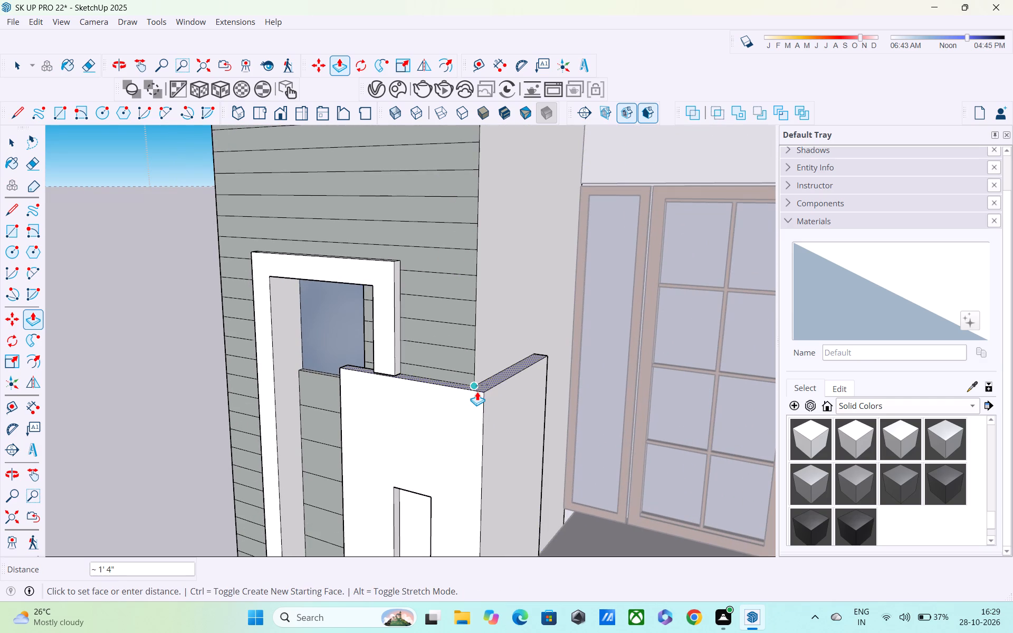
{"action": "left_click", "coordinate": [477, 391]}
{"action": "scroll", "coordinate": [487, 416], "scroll_direction": "down", "scroll_amount": 3}
{"action": "middle_click_drag", "start_coordinate": [486, 401], "coordinate": [482, 333]}
{"action": "scroll", "coordinate": [482, 330], "scroll_direction": "down", "scroll_amount": 8}
{"action": "middle_click_drag", "start_coordinate": [510, 395], "coordinate": [508, 318]}
{"action": "scroll", "coordinate": [508, 318], "scroll_direction": "up", "scroll_amount": 1}
{"action": "scroll", "coordinate": [508, 322], "scroll_direction": "down", "scroll_amount": 10}
{"action": "scroll", "coordinate": [524, 362], "scroll_direction": "up", "scroll_amount": 1}
{"action": "key", "text": "space"}
{"action": "left_click", "coordinate": [339, 300]}
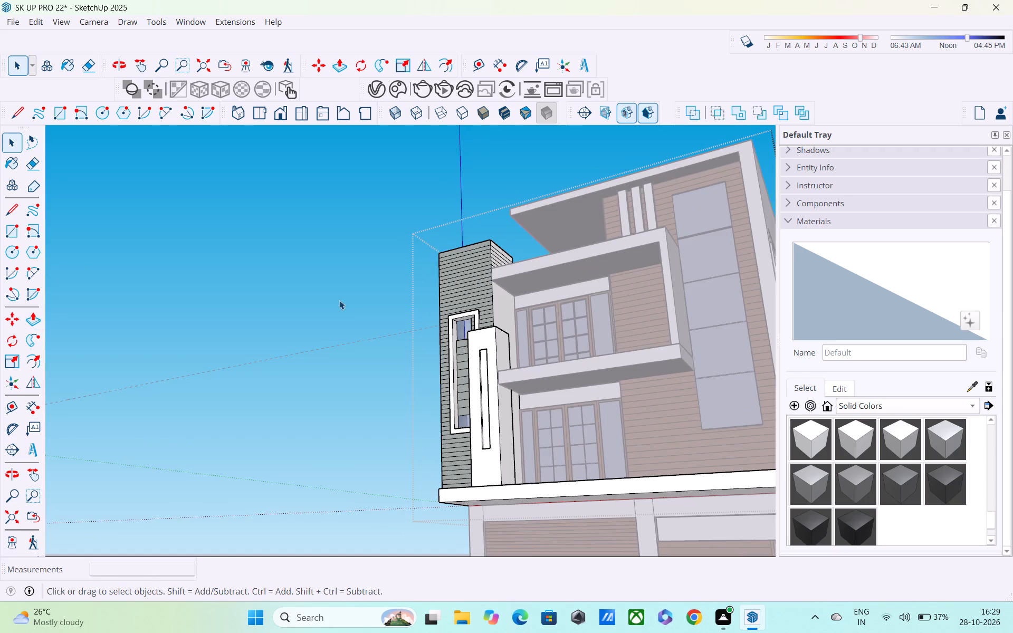
Draw a 3' vertical line up the L-shaped wall's side face, starting from the middle balcony floor's edge.
{"action": "middle_click_drag", "start_coordinate": [567, 435], "coordinate": [629, 446]}
{"action": "scroll", "coordinate": [539, 388], "scroll_direction": "up", "scroll_amount": 6}
{"action": "middle_click_drag", "start_coordinate": [539, 395], "coordinate": [452, 481]}
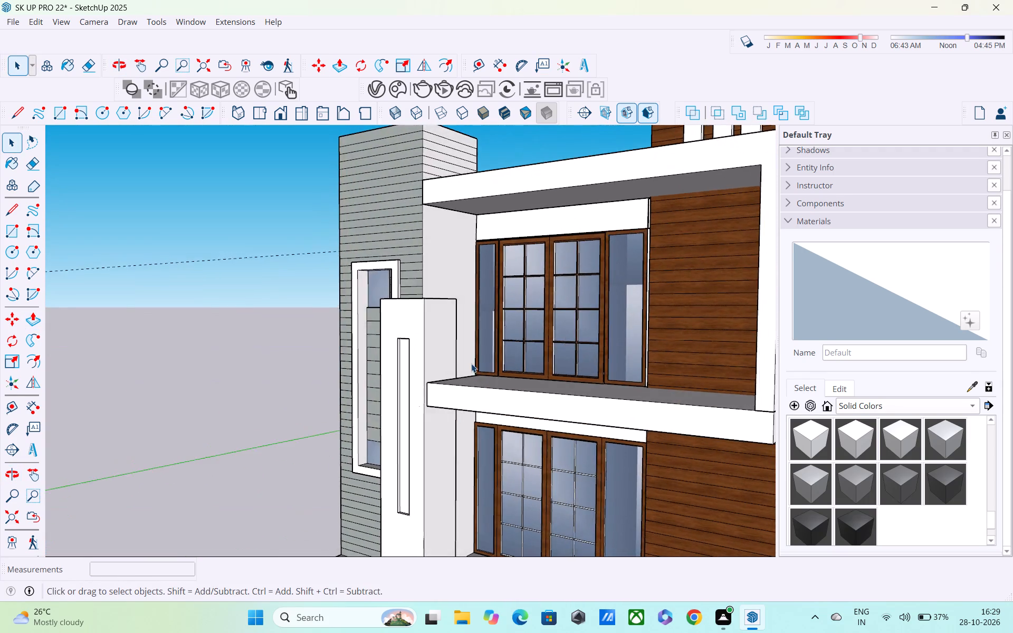
{"action": "scroll", "coordinate": [471, 363], "scroll_direction": "up", "scroll_amount": 5}
{"action": "middle_click_drag", "start_coordinate": [468, 357], "coordinate": [466, 399]}
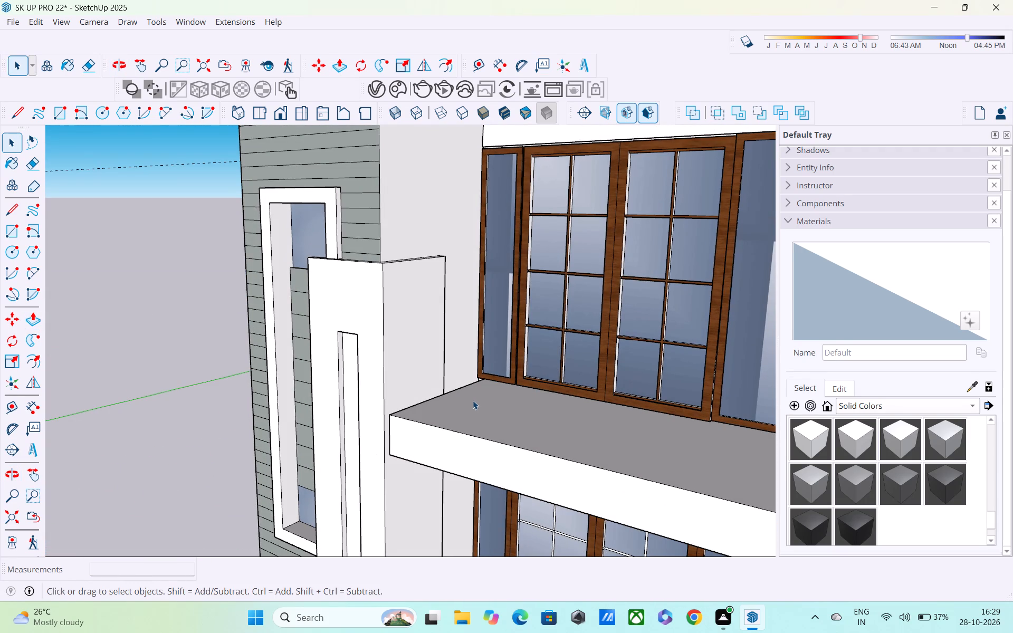
{"action": "key", "text": "l"}
{"action": "scroll", "coordinate": [470, 416], "scroll_direction": "up", "scroll_amount": 4}
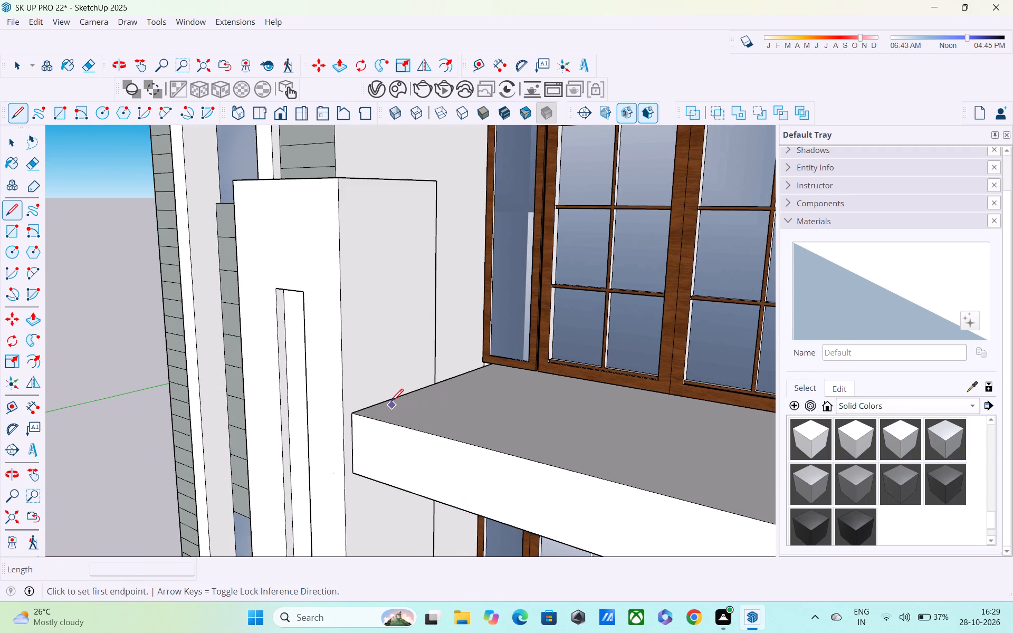
{"action": "scroll", "coordinate": [389, 400], "scroll_direction": "down", "scroll_amount": 2}
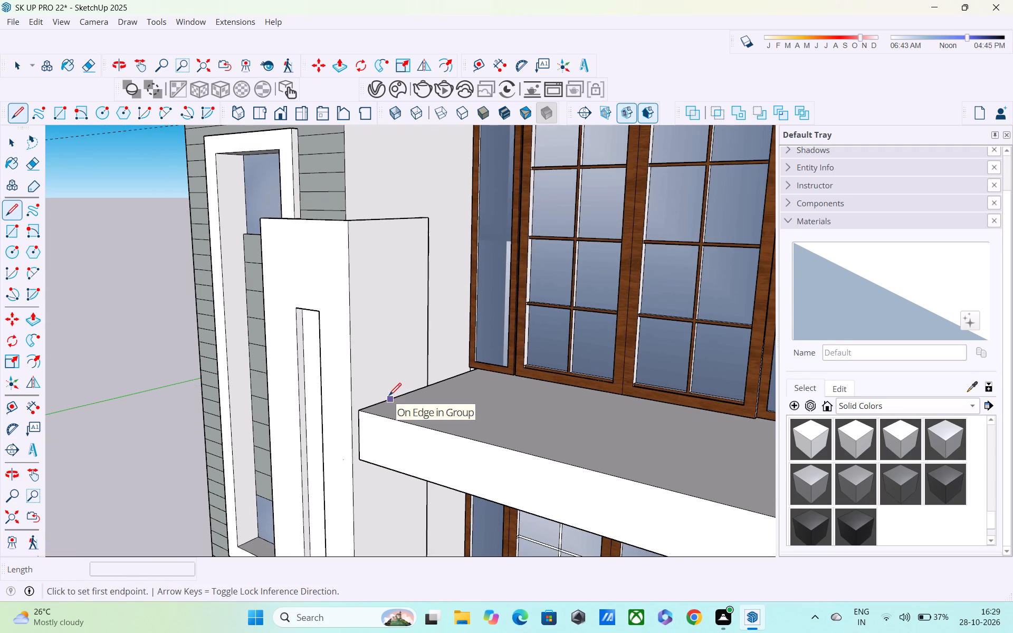
{"action": "scroll", "coordinate": [389, 397], "scroll_direction": "down", "scroll_amount": 1}
{"action": "middle_click_drag", "start_coordinate": [389, 396], "coordinate": [254, 415]}
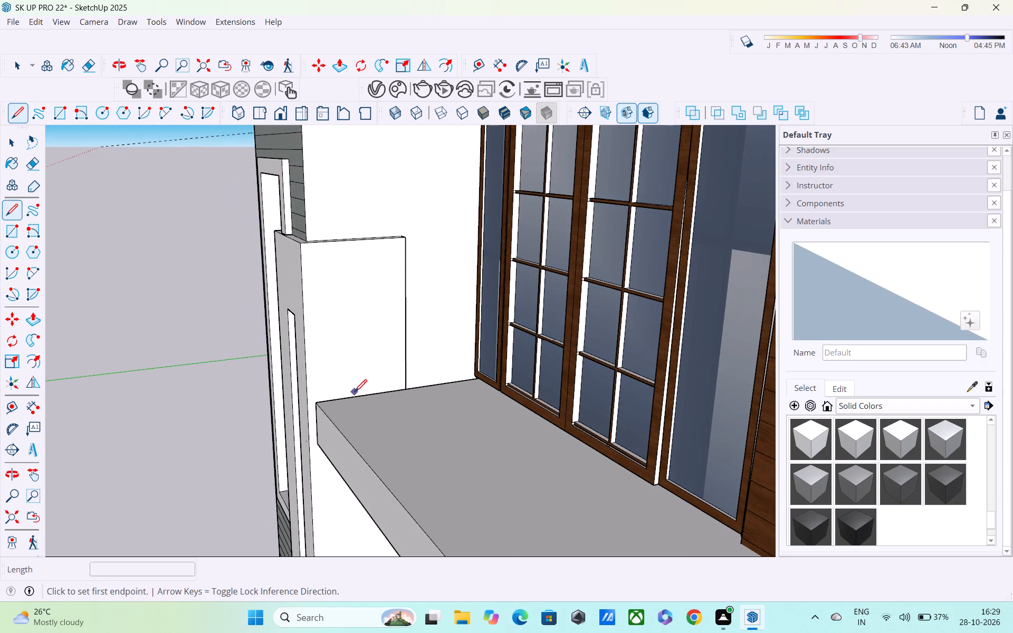
{"action": "left_click", "coordinate": [355, 399]}
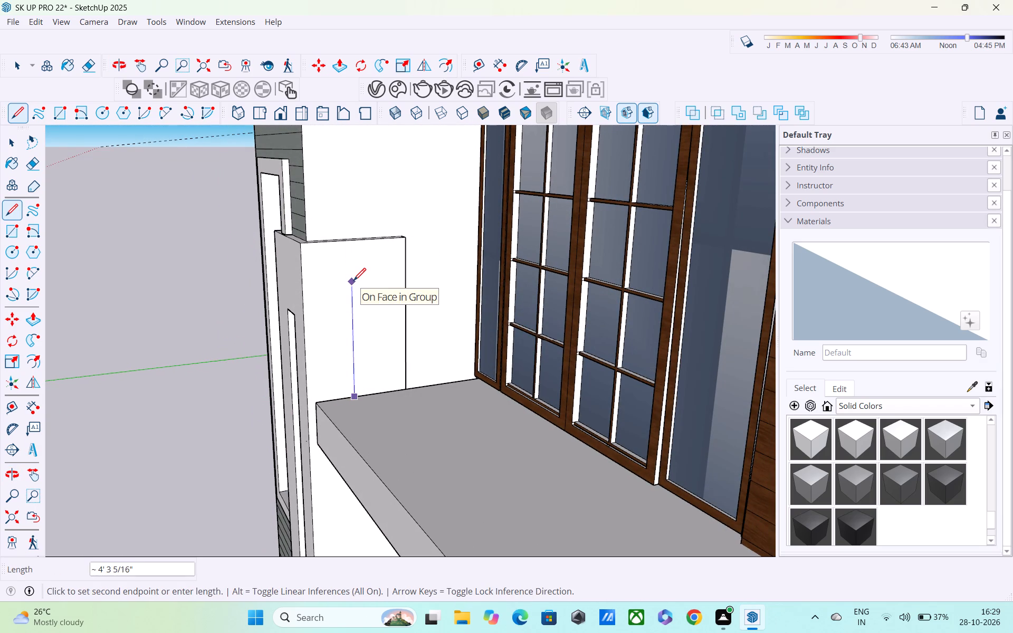
{"action": "type", "text": "3'"}
{"action": "key", "text": "Return"}
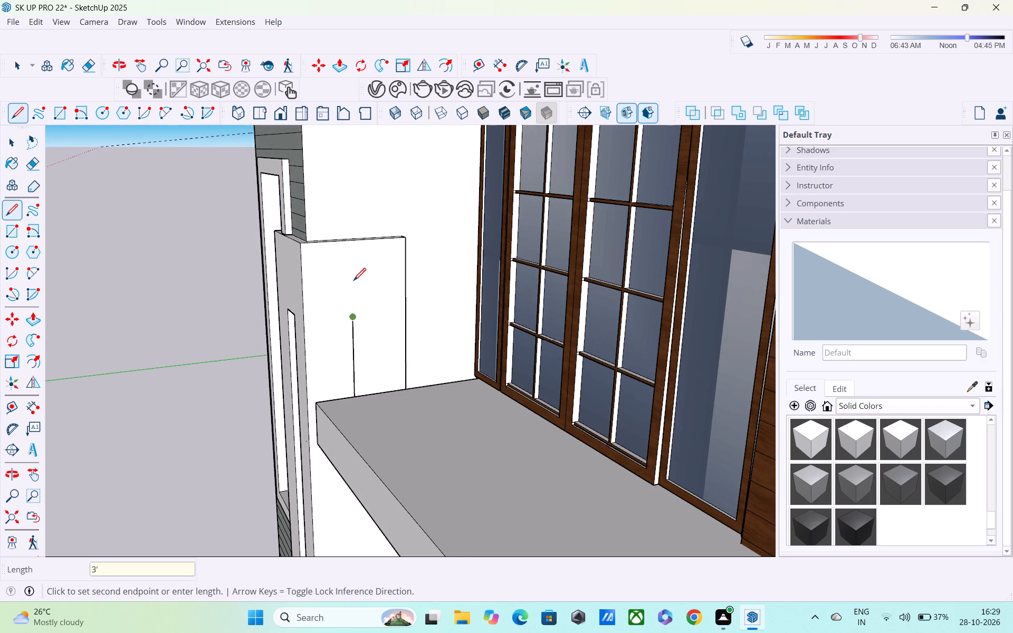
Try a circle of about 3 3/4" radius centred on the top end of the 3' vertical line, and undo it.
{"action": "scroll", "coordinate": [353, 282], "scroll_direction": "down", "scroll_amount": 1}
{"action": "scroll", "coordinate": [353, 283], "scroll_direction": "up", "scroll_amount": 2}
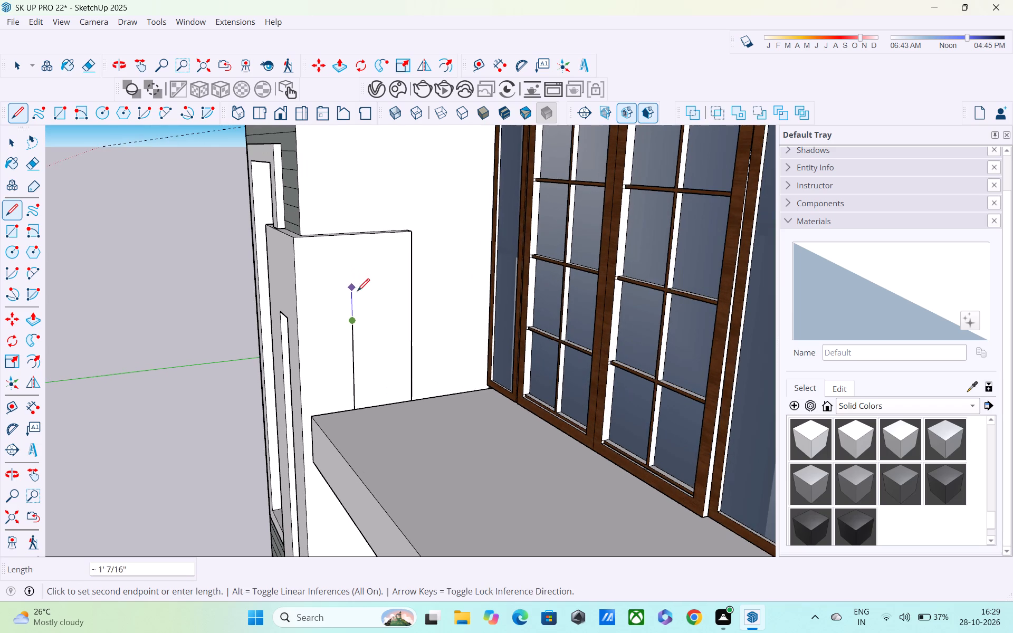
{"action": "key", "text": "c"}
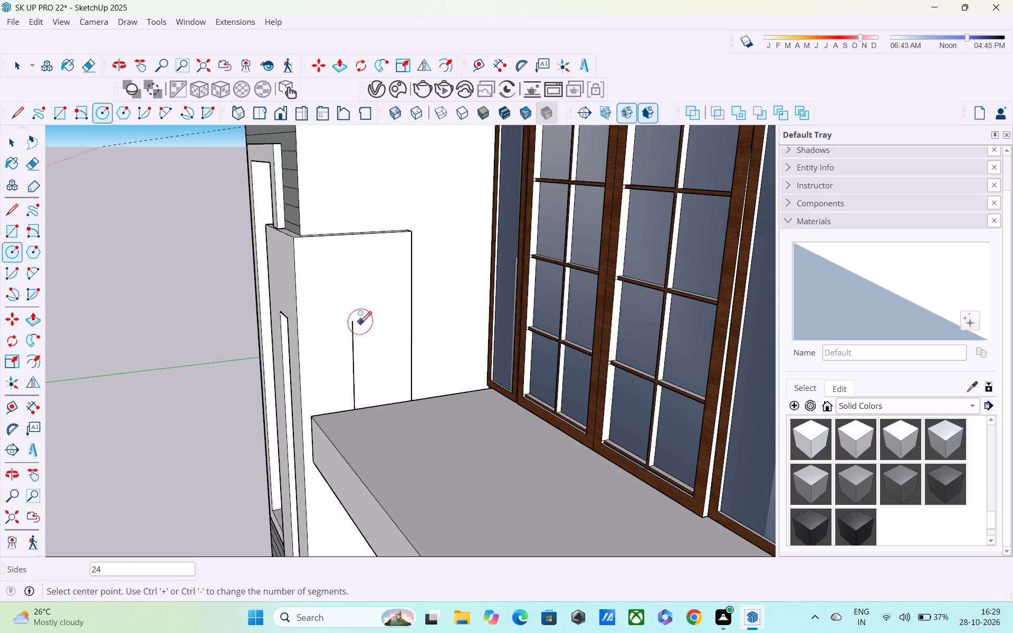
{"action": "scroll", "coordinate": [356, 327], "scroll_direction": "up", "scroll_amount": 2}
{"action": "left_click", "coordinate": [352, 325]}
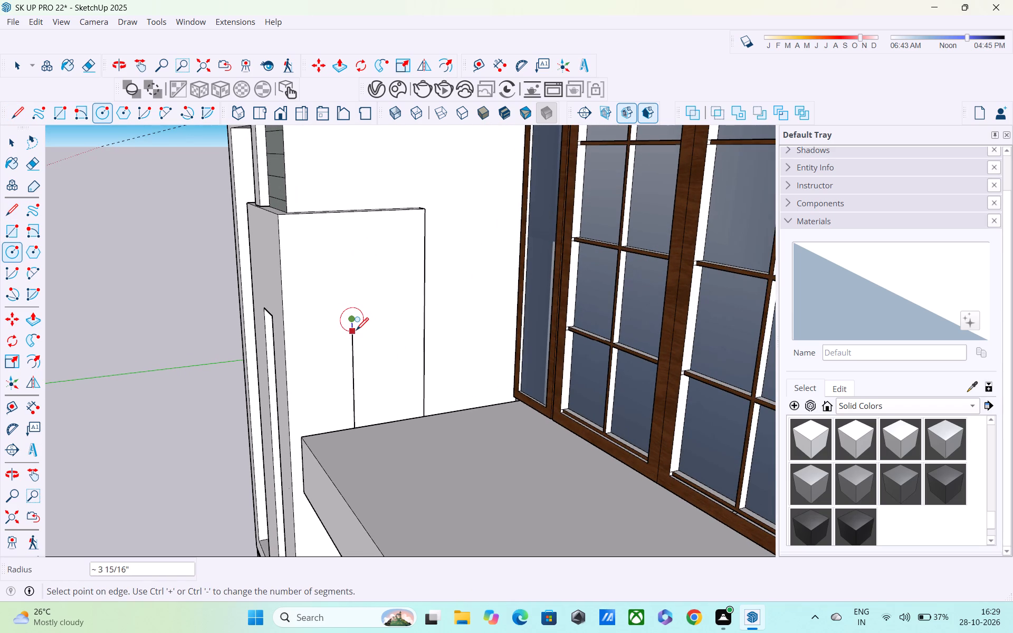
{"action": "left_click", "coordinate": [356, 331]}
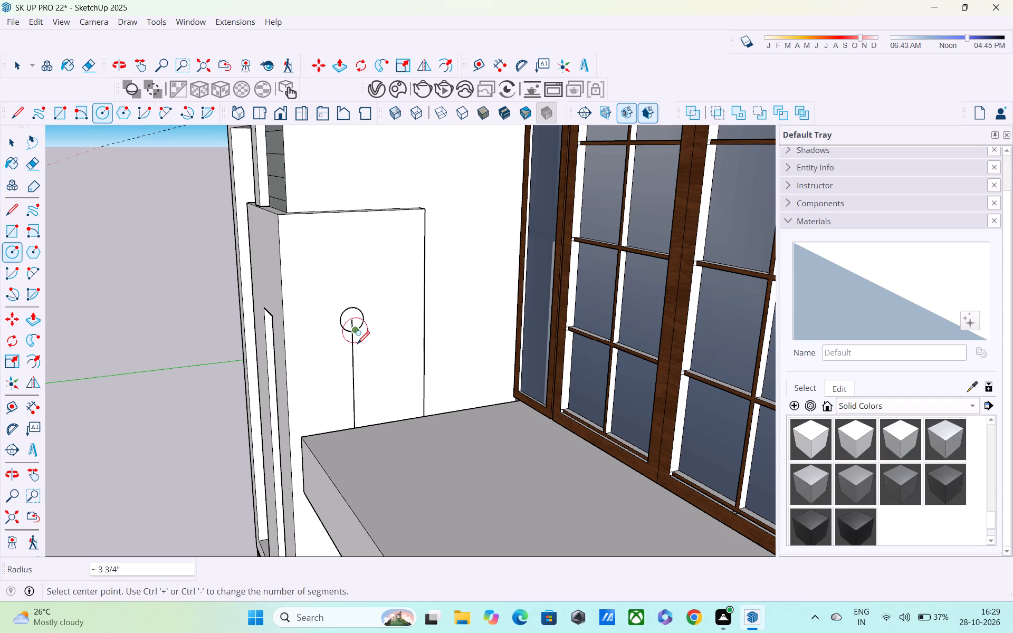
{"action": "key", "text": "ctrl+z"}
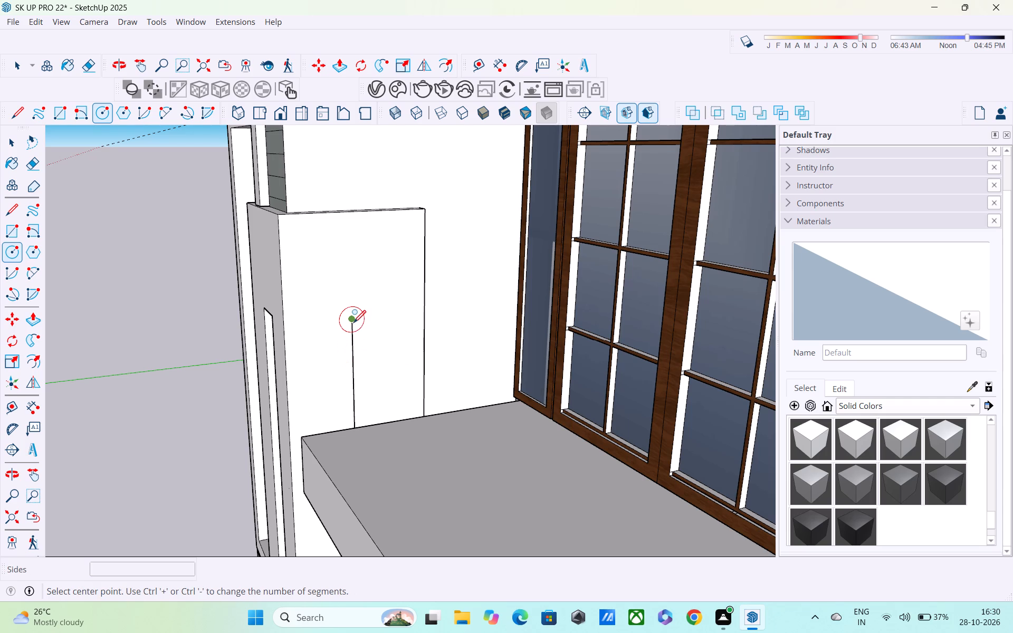
Draw a circle of about 2 7/8" radius on the L-shaped wall's side face, centred on the vertical line's top end.
{"action": "left_click", "coordinate": [353, 323]}
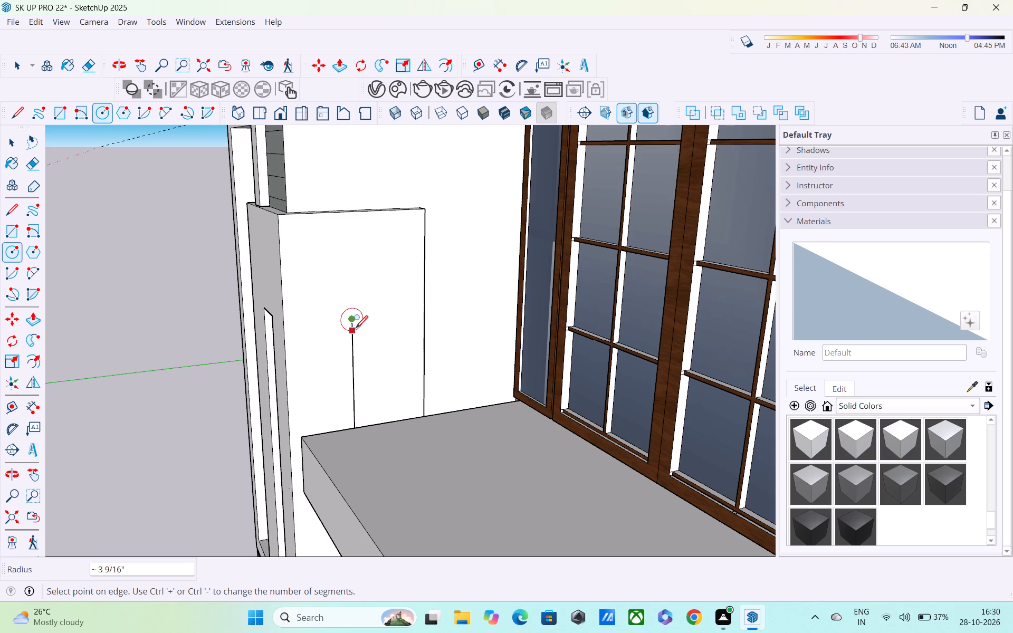
{"action": "left_click", "coordinate": [356, 329]}
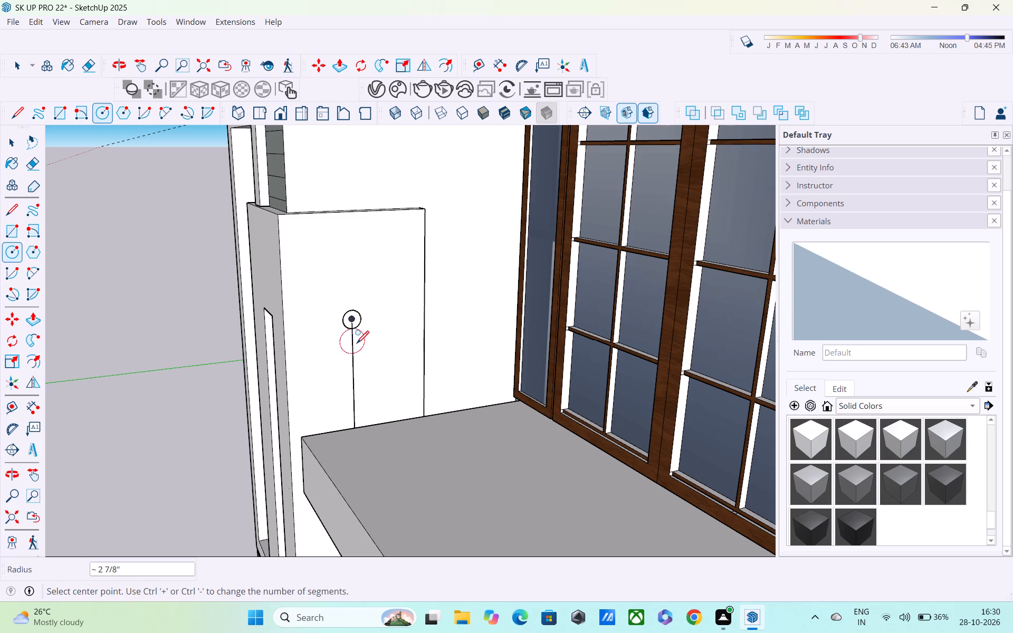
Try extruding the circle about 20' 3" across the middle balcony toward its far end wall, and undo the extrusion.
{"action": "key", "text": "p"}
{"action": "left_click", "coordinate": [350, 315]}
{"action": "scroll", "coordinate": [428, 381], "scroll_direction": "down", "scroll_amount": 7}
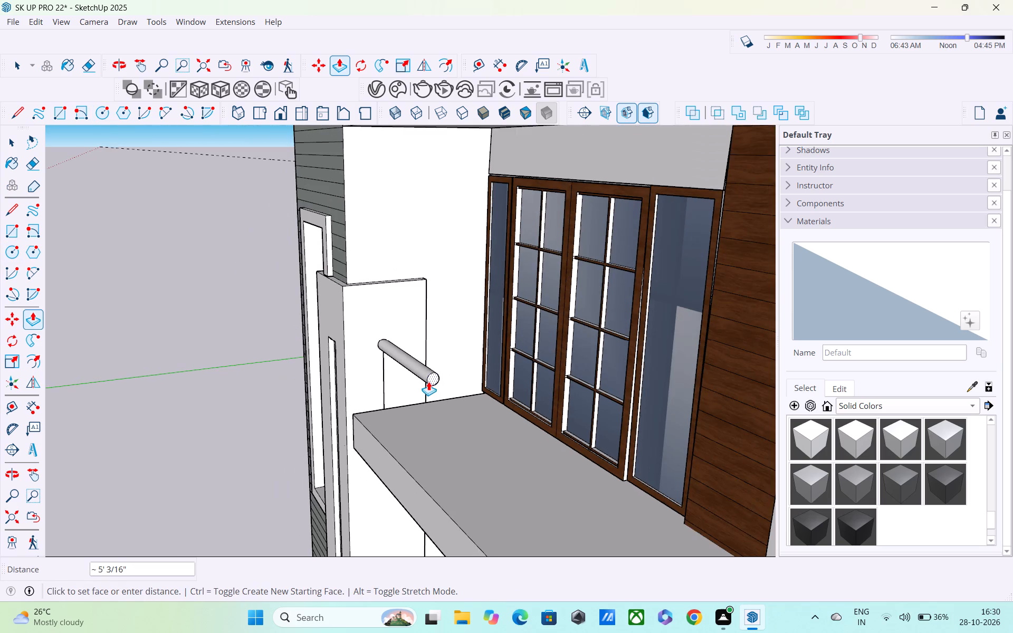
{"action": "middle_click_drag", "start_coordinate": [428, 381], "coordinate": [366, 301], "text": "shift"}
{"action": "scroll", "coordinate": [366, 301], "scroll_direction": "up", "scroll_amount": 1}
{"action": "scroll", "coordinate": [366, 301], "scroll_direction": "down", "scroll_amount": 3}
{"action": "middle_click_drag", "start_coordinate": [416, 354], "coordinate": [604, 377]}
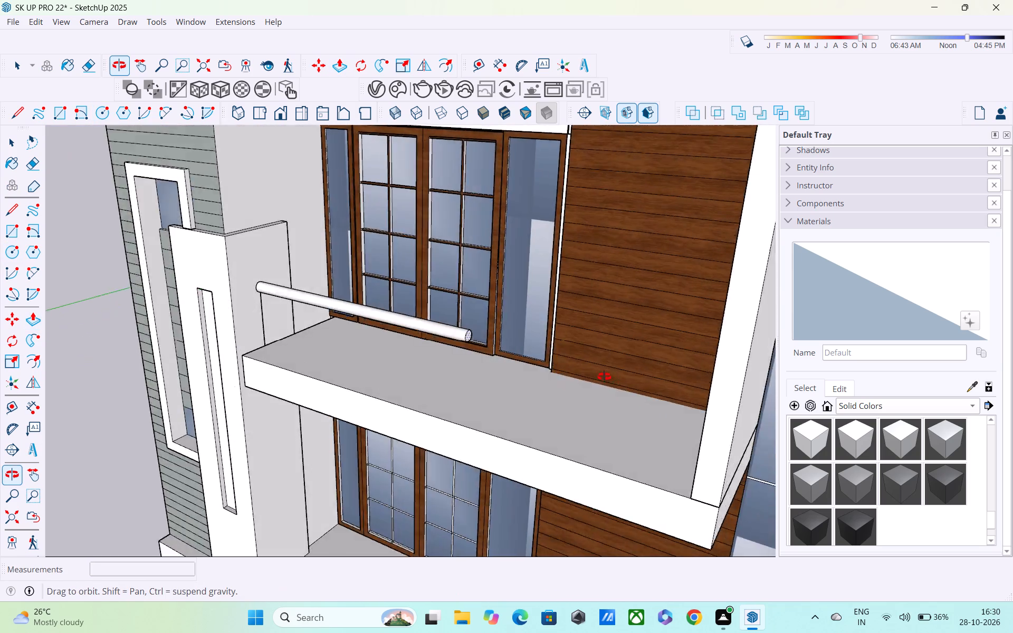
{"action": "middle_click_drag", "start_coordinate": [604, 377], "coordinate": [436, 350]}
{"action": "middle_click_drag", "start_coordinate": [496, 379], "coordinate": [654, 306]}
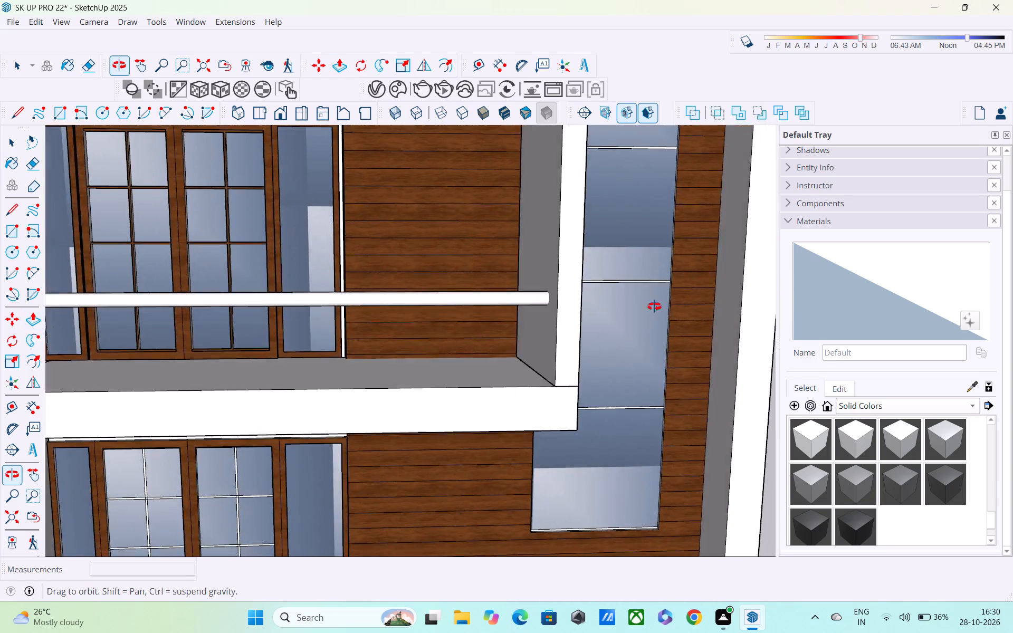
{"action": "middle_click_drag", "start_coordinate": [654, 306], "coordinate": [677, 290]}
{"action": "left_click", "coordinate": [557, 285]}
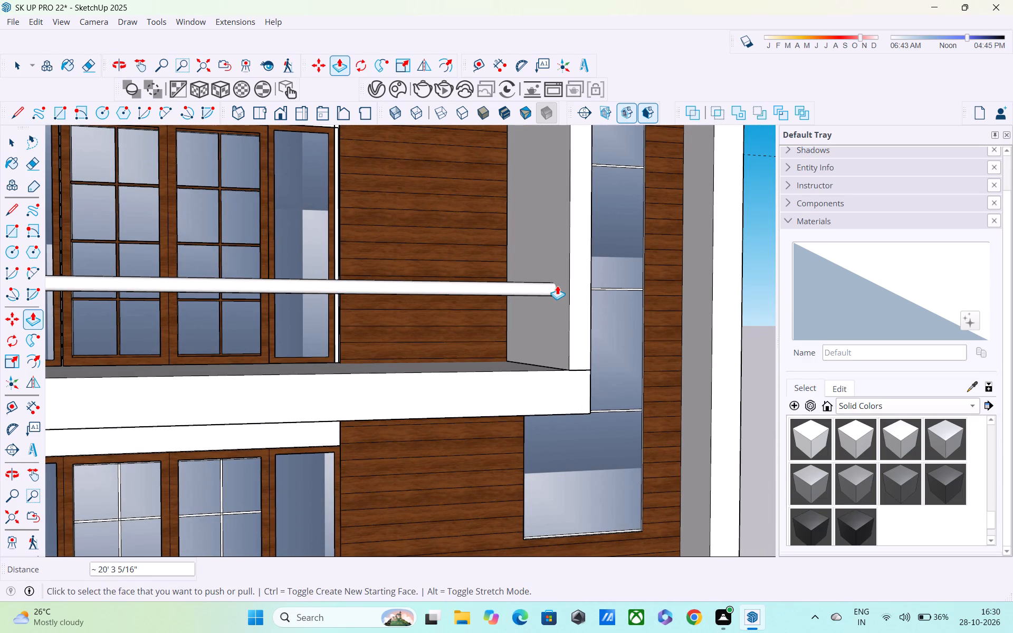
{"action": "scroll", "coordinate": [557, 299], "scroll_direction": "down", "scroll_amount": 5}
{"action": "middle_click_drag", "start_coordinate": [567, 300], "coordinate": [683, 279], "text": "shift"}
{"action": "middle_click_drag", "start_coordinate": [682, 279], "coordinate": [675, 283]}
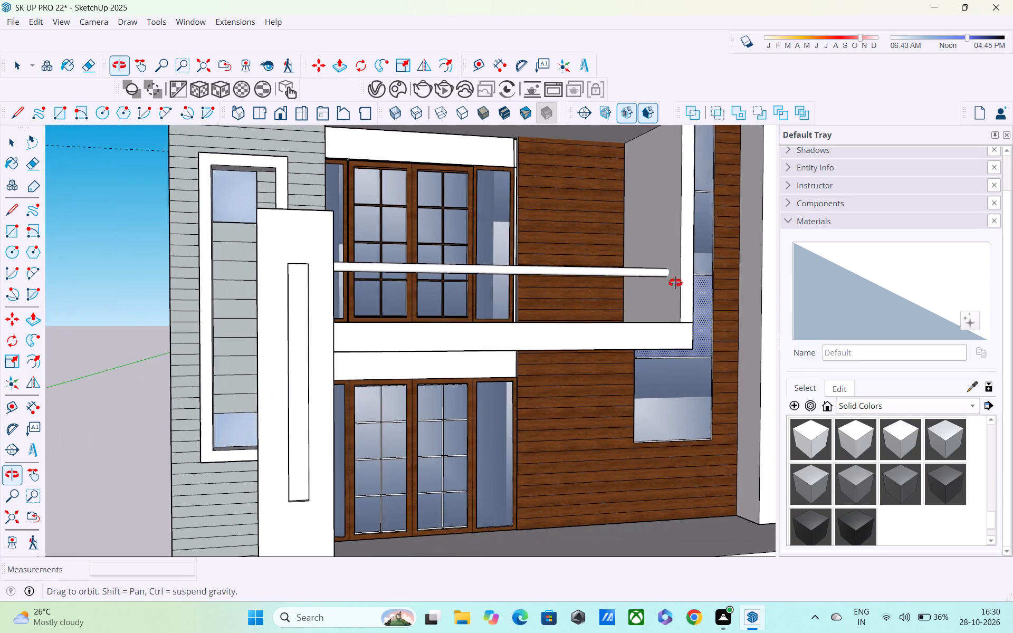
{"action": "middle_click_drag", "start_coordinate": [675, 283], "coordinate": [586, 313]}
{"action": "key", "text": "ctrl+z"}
Push/Pull the circle about 13' 8" along the middle balcony as a round handrail, stopping short of the far end wall.
{"action": "middle_click_drag", "start_coordinate": [502, 318], "coordinate": [359, 331]}
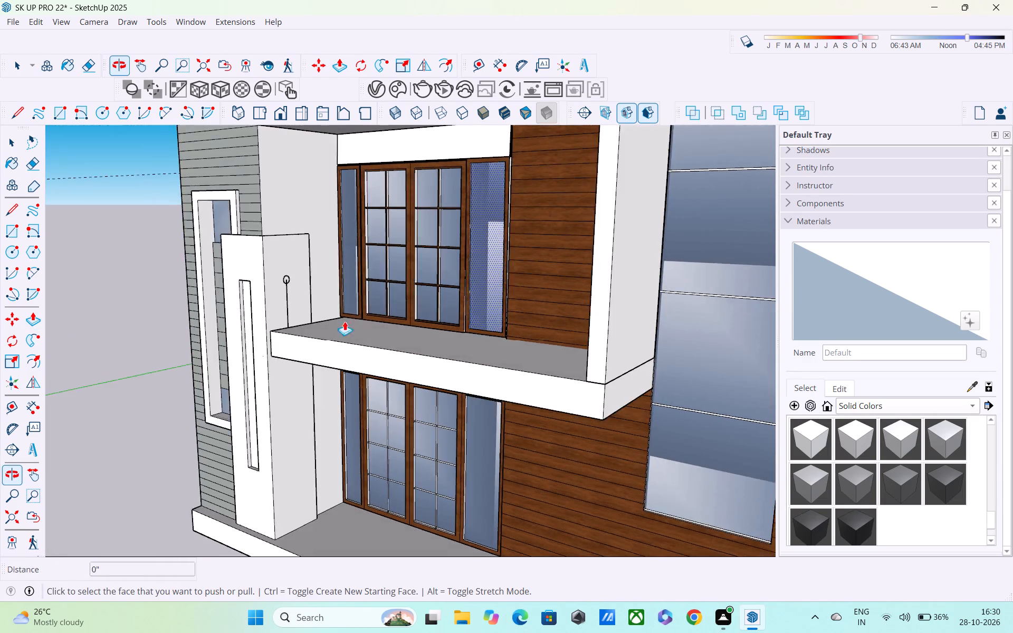
{"action": "scroll", "coordinate": [324, 292], "scroll_direction": "up", "scroll_amount": 5}
{"action": "left_click", "coordinate": [262, 265]}
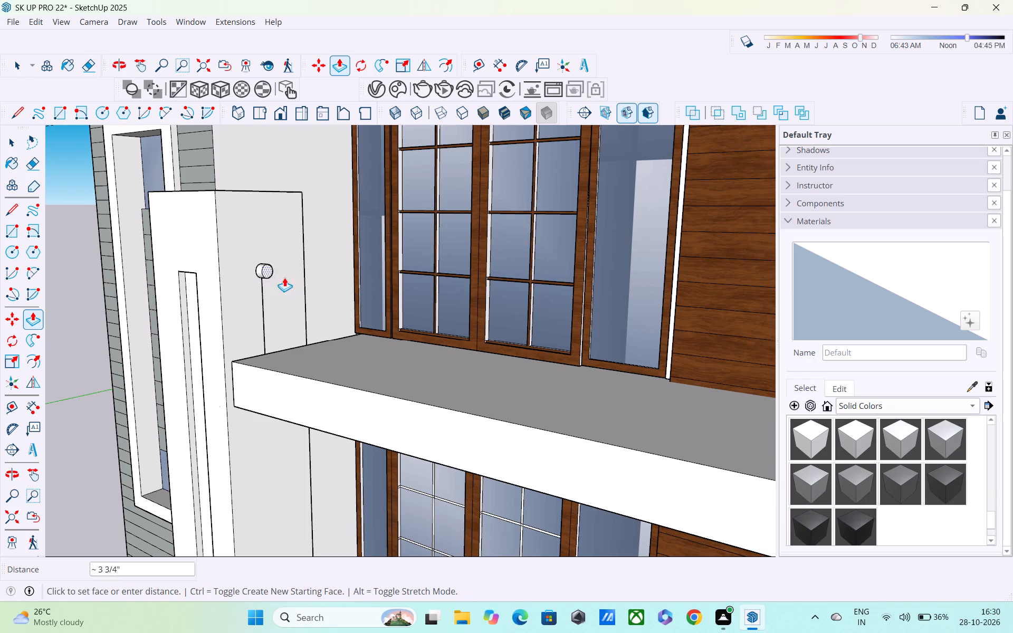
{"action": "scroll", "coordinate": [375, 339], "scroll_direction": "down", "scroll_amount": 5}
{"action": "middle_click_drag", "start_coordinate": [434, 351], "coordinate": [439, 338], "text": "shift"}
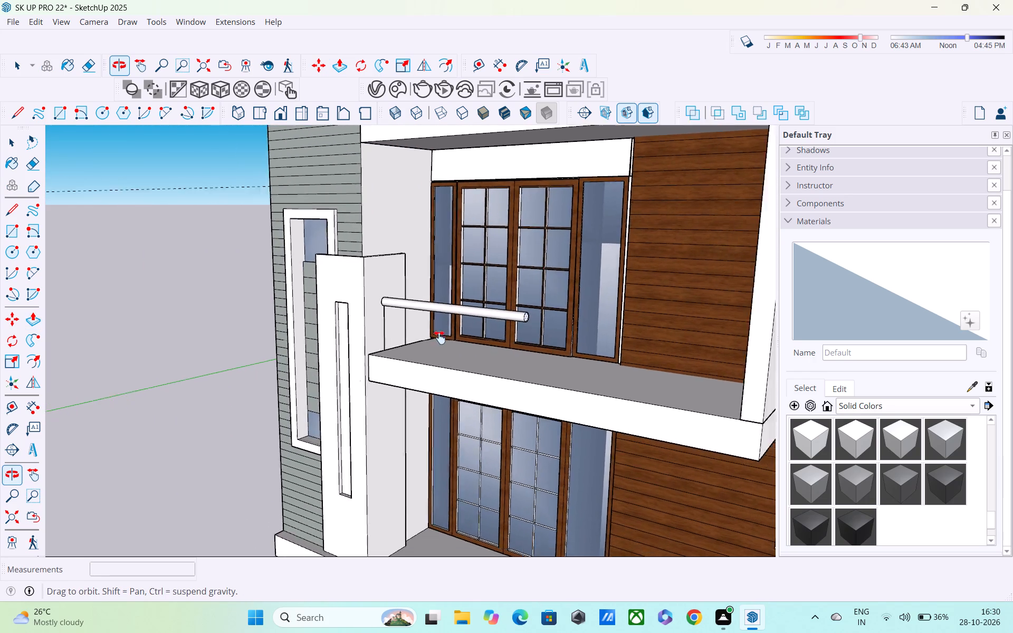
{"action": "middle_click_drag", "start_coordinate": [439, 338], "coordinate": [329, 314], "text": "shift"}
{"action": "middle_click_drag", "start_coordinate": [402, 321], "coordinate": [633, 312]}
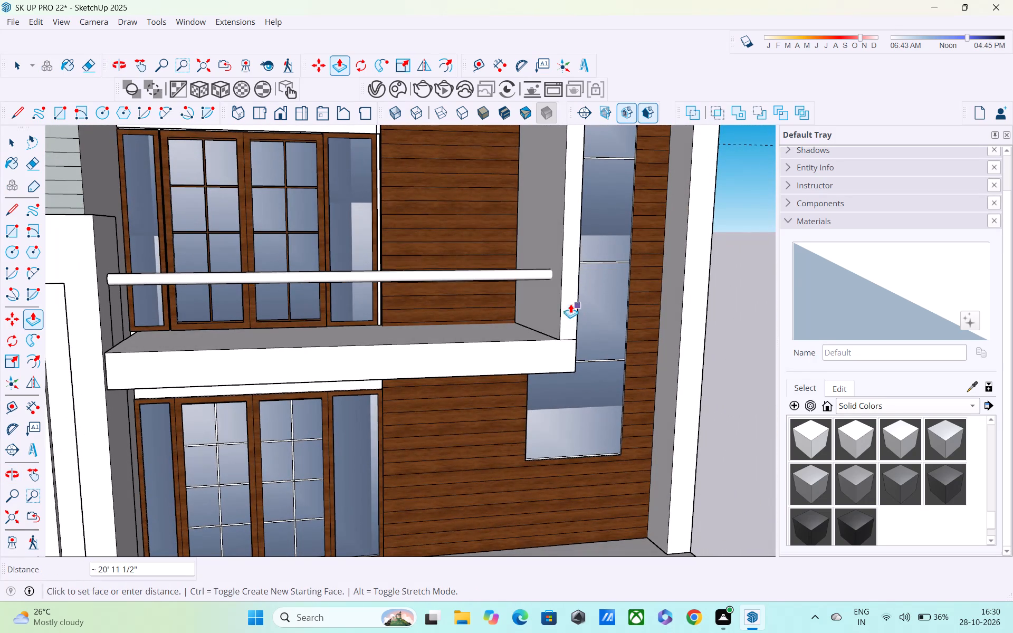
{"action": "left_click", "coordinate": [420, 313]}
Examine how the handrail sits on the middle balcony within the whole front facade, including from below.
{"action": "middle_click_drag", "start_coordinate": [535, 348], "coordinate": [441, 318]}
{"action": "scroll", "coordinate": [438, 318], "scroll_direction": "up", "scroll_amount": 1}
{"action": "scroll", "coordinate": [438, 316], "scroll_direction": "down", "scroll_amount": 6}
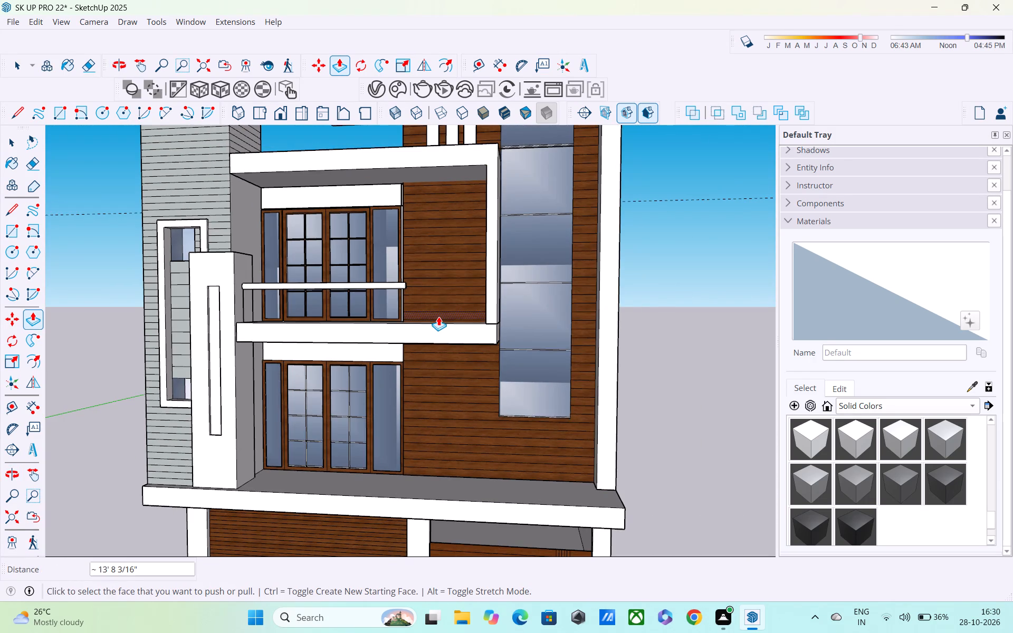
{"action": "scroll", "coordinate": [438, 316], "scroll_direction": "down", "scroll_amount": 3}
{"action": "middle_click_drag", "start_coordinate": [438, 316], "coordinate": [474, 367], "text": "shift"}
{"action": "scroll", "coordinate": [471, 341], "scroll_direction": "down", "scroll_amount": 2}
{"action": "middle_click_drag", "start_coordinate": [472, 341], "coordinate": [488, 316]}
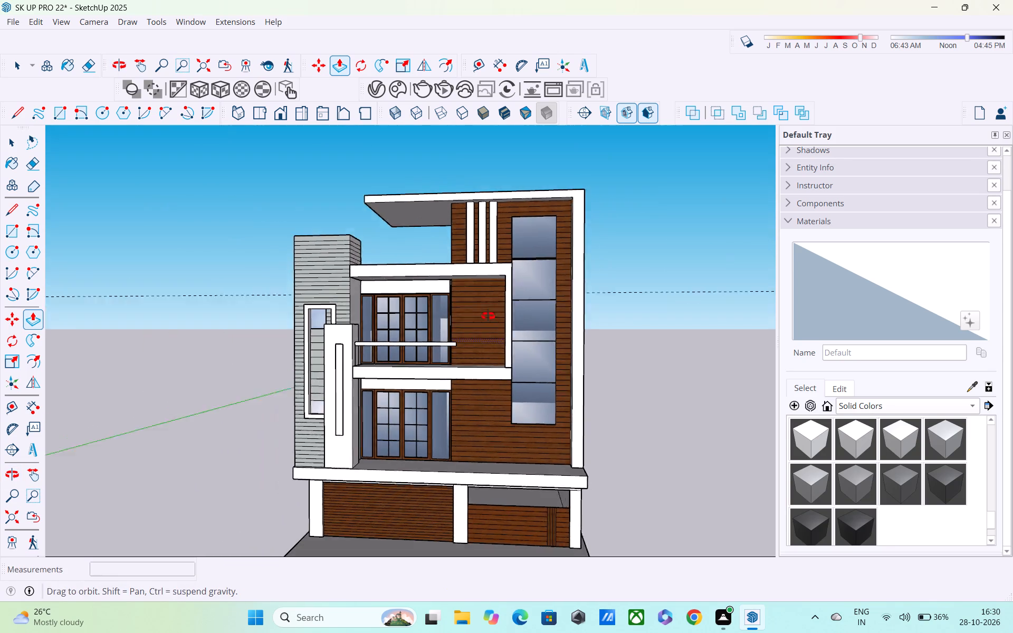
{"action": "middle_click_drag", "start_coordinate": [488, 316], "coordinate": [513, 247]}
{"action": "middle_click_drag", "start_coordinate": [502, 277], "coordinate": [515, 224]}
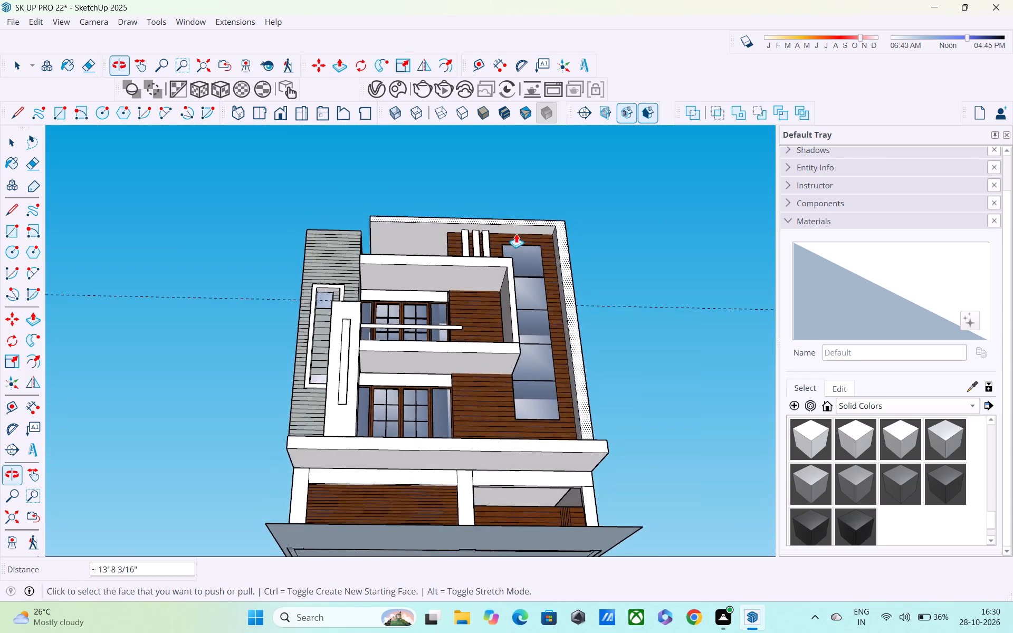
{"action": "scroll", "coordinate": [512, 245], "scroll_direction": "up", "scroll_amount": 4}
{"action": "key", "text": "space"}
{"action": "scroll", "coordinate": [479, 296], "scroll_direction": "up", "scroll_amount": 2}
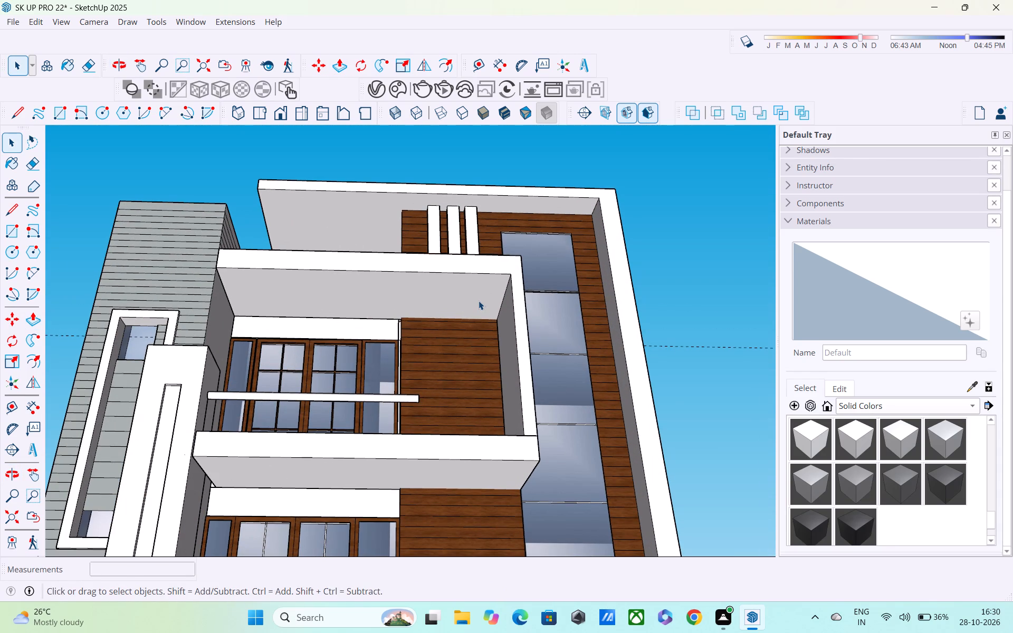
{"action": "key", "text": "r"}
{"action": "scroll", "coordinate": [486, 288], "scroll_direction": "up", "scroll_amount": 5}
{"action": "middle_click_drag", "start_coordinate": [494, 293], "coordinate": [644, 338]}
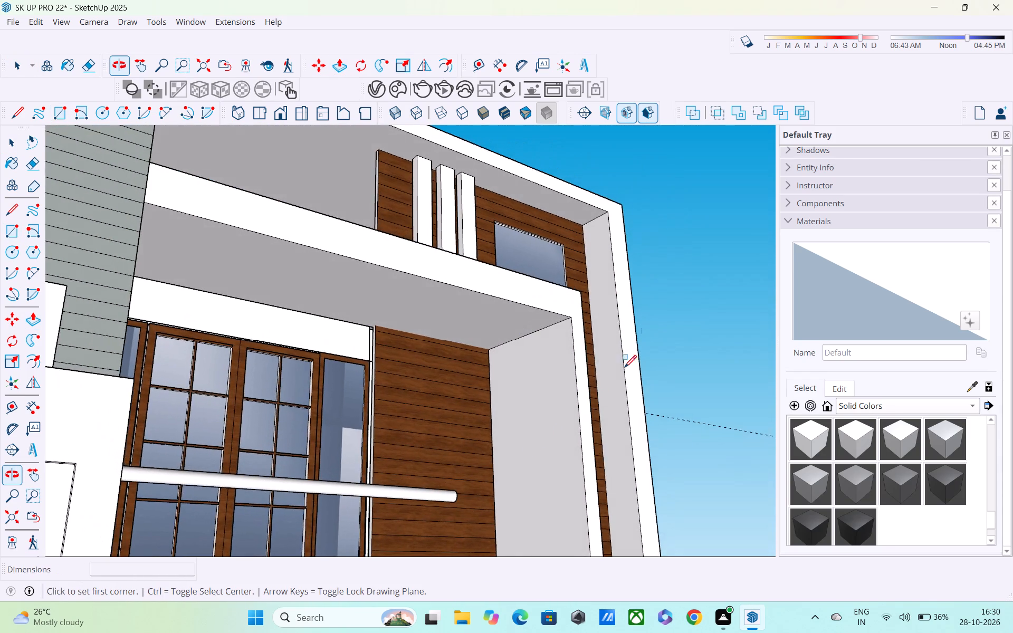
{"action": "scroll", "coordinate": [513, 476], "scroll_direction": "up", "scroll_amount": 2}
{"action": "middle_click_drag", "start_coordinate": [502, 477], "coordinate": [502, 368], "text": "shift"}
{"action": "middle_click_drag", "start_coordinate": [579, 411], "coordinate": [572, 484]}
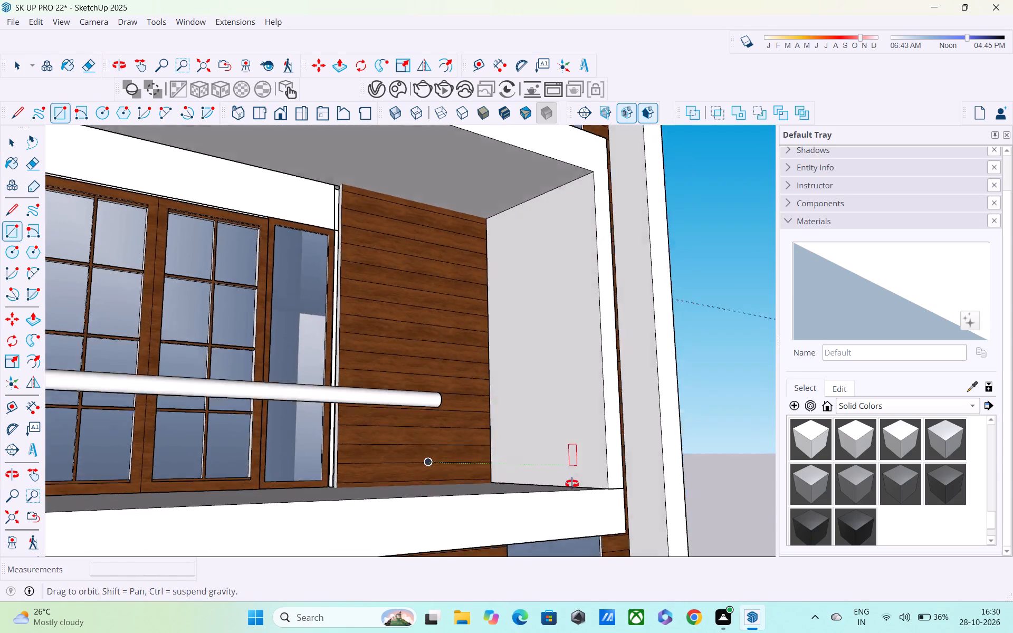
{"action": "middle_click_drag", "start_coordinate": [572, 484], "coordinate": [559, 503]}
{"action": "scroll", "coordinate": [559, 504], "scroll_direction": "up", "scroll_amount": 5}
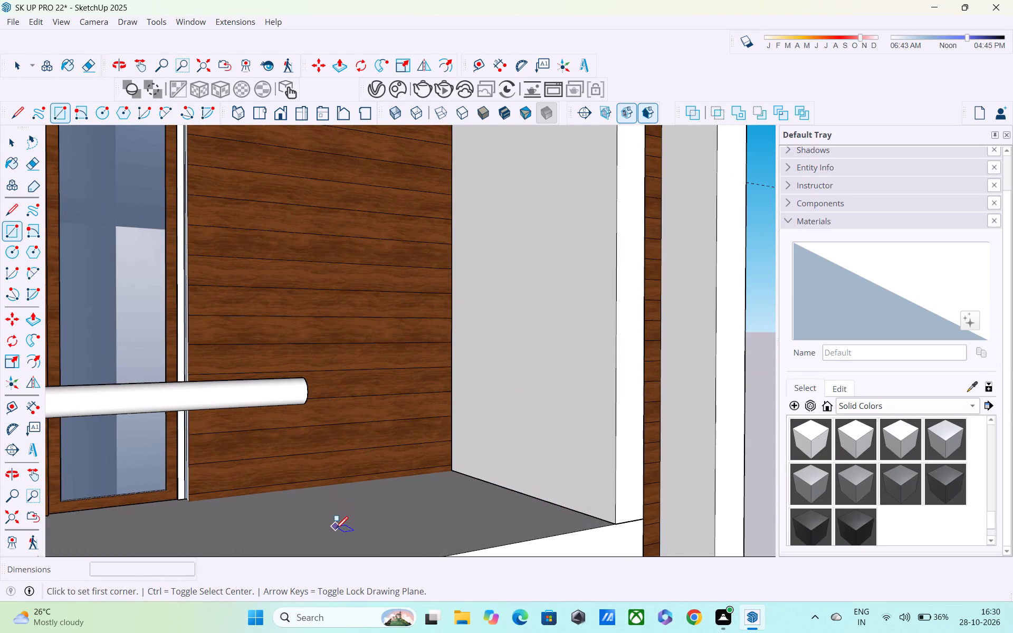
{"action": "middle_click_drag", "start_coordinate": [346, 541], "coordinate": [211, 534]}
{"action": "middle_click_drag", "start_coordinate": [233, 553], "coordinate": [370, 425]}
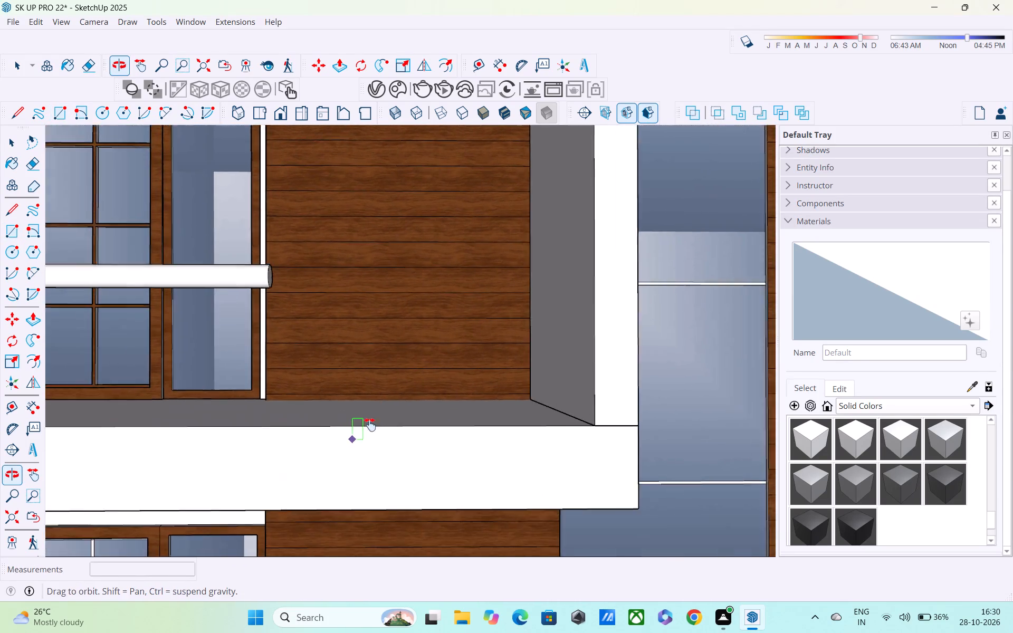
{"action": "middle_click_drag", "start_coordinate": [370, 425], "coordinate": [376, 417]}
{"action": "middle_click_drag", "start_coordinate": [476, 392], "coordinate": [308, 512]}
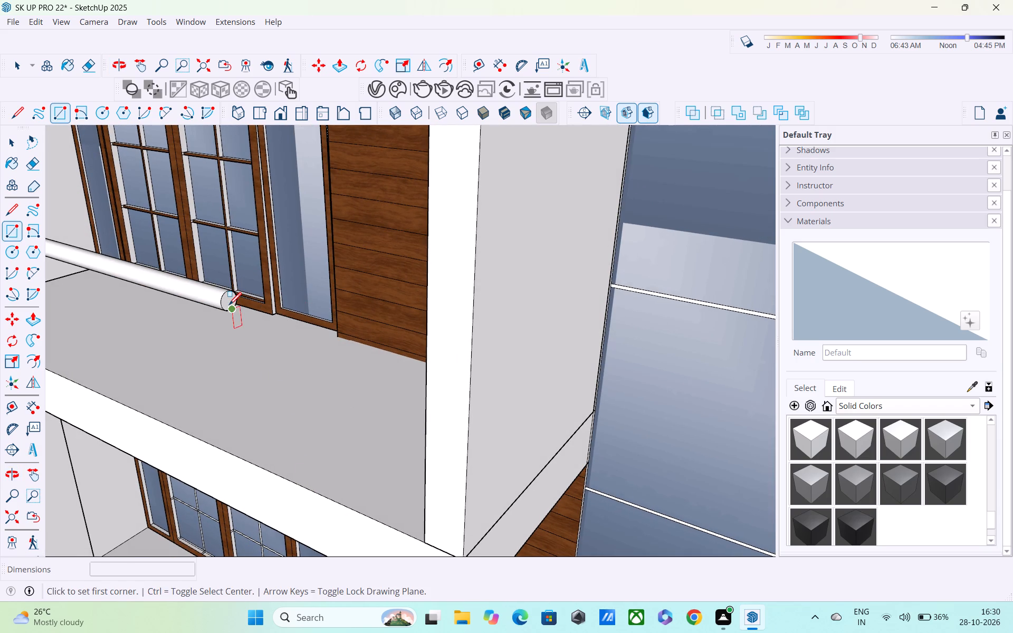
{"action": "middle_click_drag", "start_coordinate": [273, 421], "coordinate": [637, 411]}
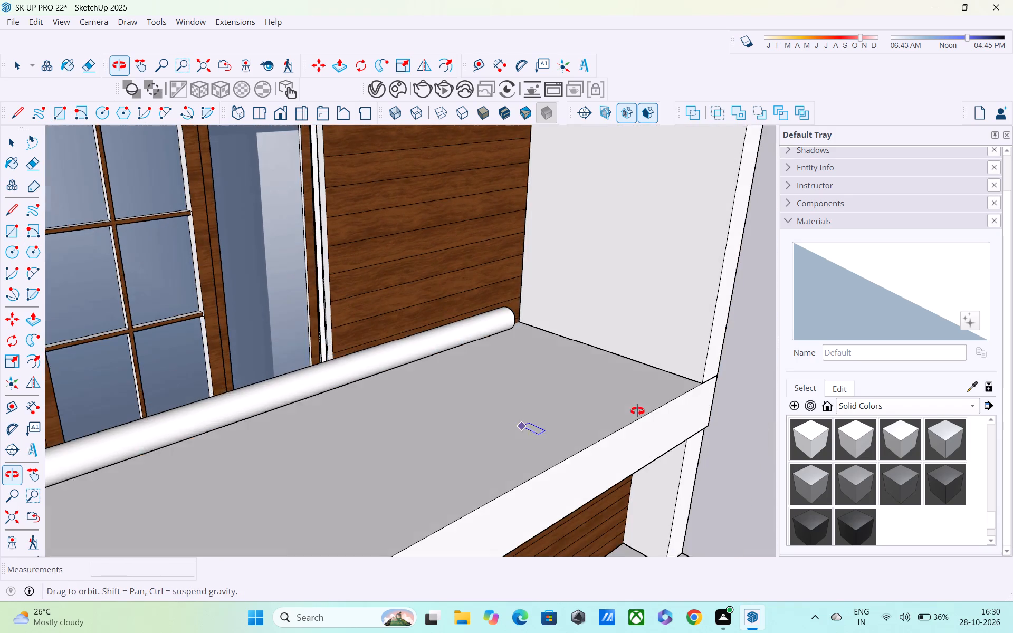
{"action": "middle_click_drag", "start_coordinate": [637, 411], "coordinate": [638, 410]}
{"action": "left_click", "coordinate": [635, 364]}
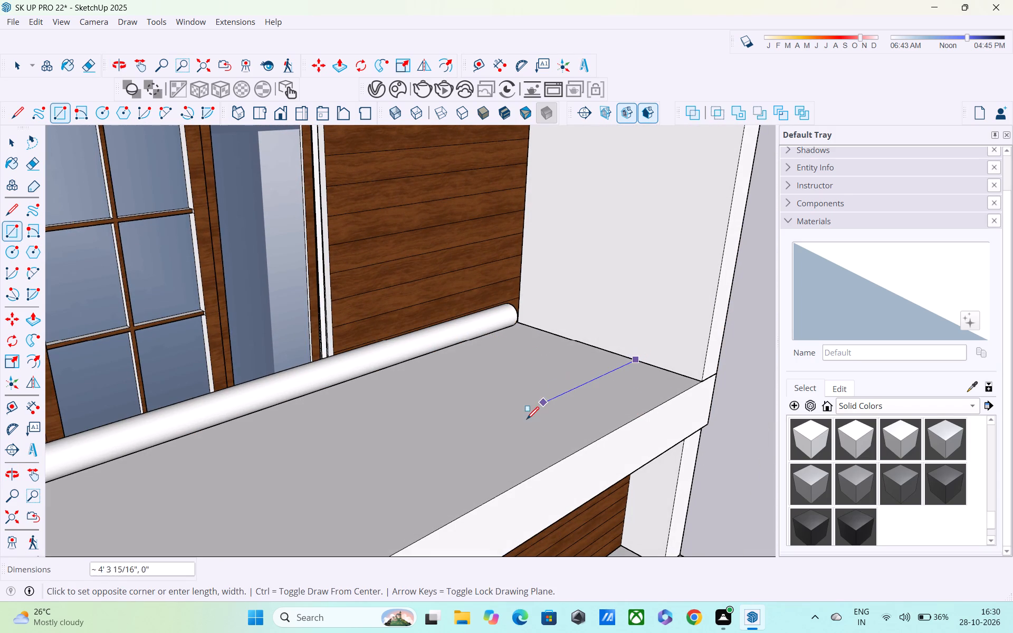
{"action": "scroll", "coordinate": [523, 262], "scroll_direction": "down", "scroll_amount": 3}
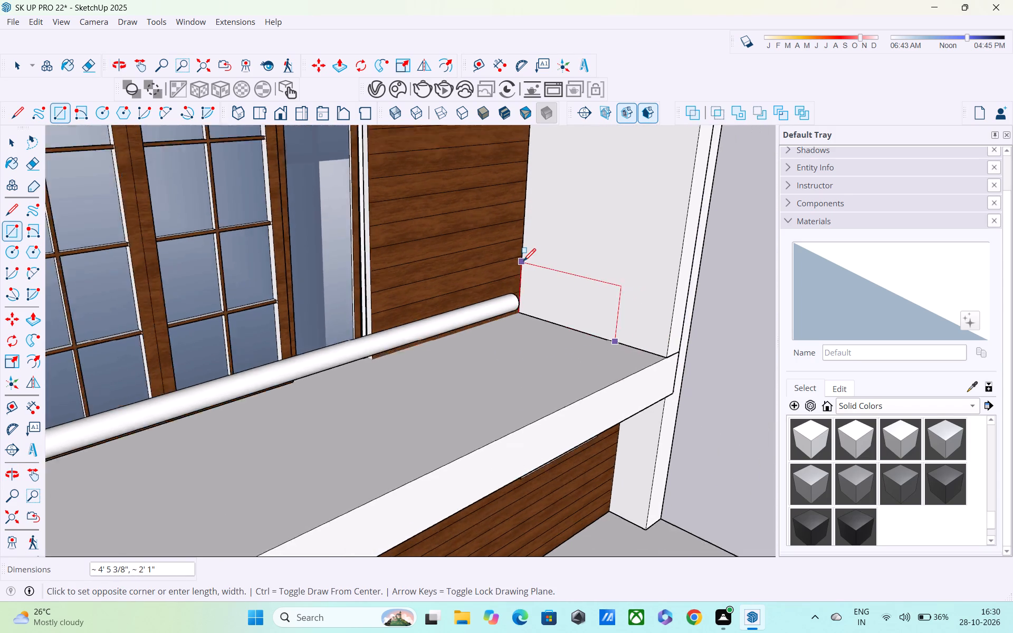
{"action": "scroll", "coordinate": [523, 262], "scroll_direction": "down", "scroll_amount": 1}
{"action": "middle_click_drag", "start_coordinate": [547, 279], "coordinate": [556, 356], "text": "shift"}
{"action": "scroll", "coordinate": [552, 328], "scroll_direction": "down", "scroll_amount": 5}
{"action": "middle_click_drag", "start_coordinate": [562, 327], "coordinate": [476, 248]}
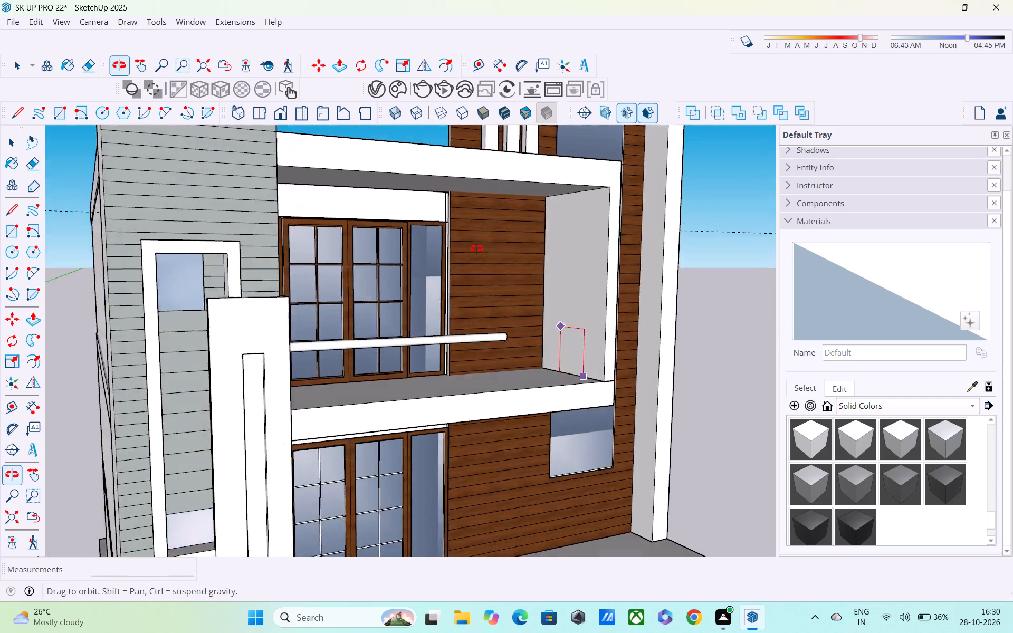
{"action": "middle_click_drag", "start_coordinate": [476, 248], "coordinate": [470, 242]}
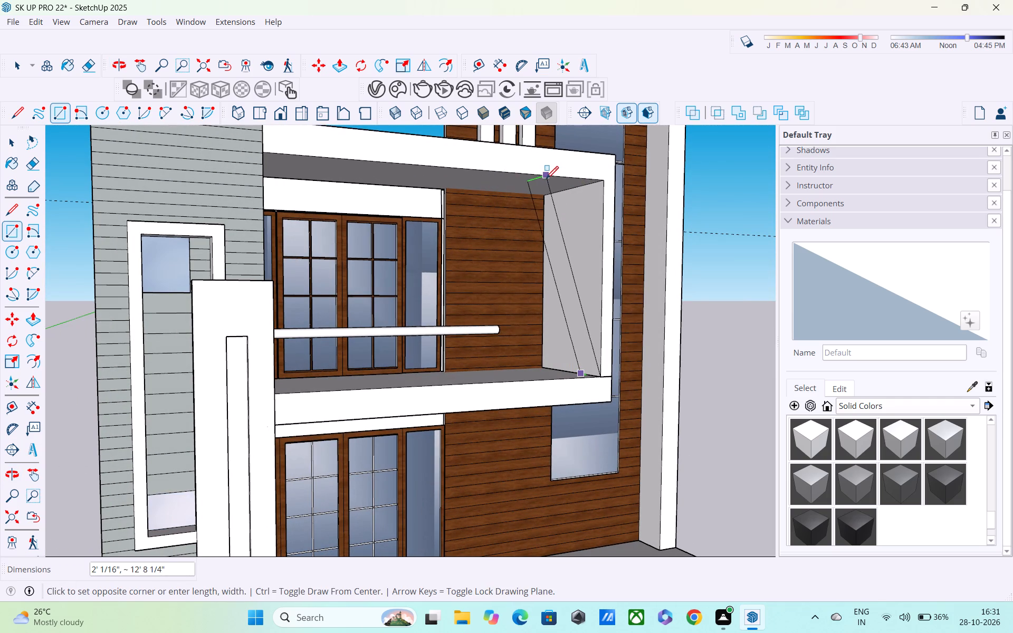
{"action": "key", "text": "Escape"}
Examine the handrail's extent across the middle balcony against the complete front facade.
{"action": "scroll", "coordinate": [558, 274], "scroll_direction": "down", "scroll_amount": 2}
{"action": "middle_click_drag", "start_coordinate": [559, 286], "coordinate": [482, 290]}
{"action": "scroll", "coordinate": [486, 300], "scroll_direction": "down", "scroll_amount": 6}
{"action": "middle_click_drag", "start_coordinate": [506, 328], "coordinate": [446, 329]}
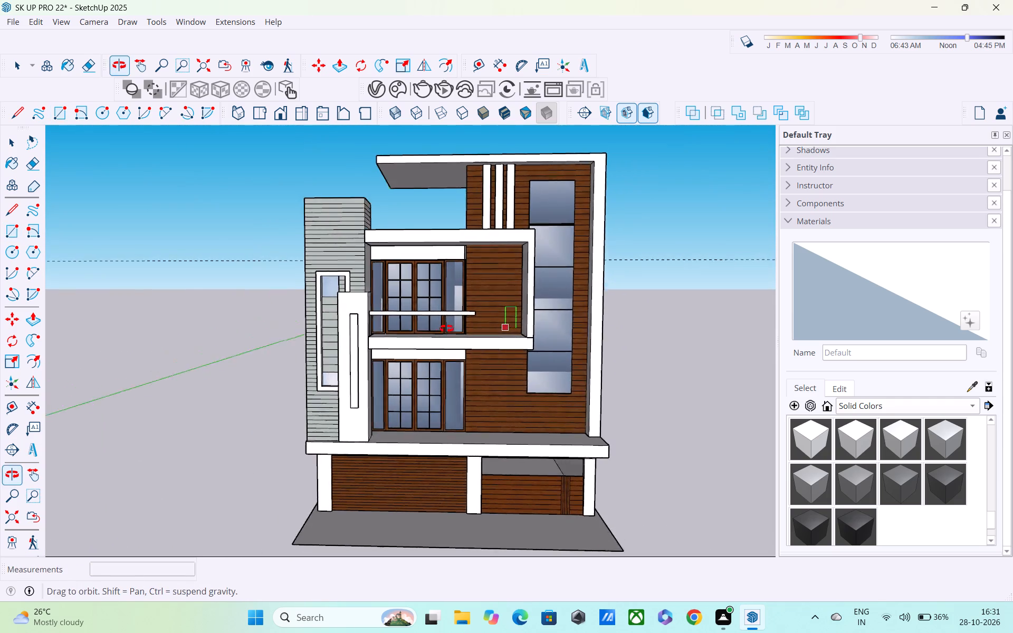
{"action": "middle_click_drag", "start_coordinate": [446, 329], "coordinate": [434, 326]}
{"action": "scroll", "coordinate": [436, 327], "scroll_direction": "up", "scroll_amount": 8}
{"action": "middle_click_drag", "start_coordinate": [518, 323], "coordinate": [514, 335]}
{"action": "key", "text": "space"}
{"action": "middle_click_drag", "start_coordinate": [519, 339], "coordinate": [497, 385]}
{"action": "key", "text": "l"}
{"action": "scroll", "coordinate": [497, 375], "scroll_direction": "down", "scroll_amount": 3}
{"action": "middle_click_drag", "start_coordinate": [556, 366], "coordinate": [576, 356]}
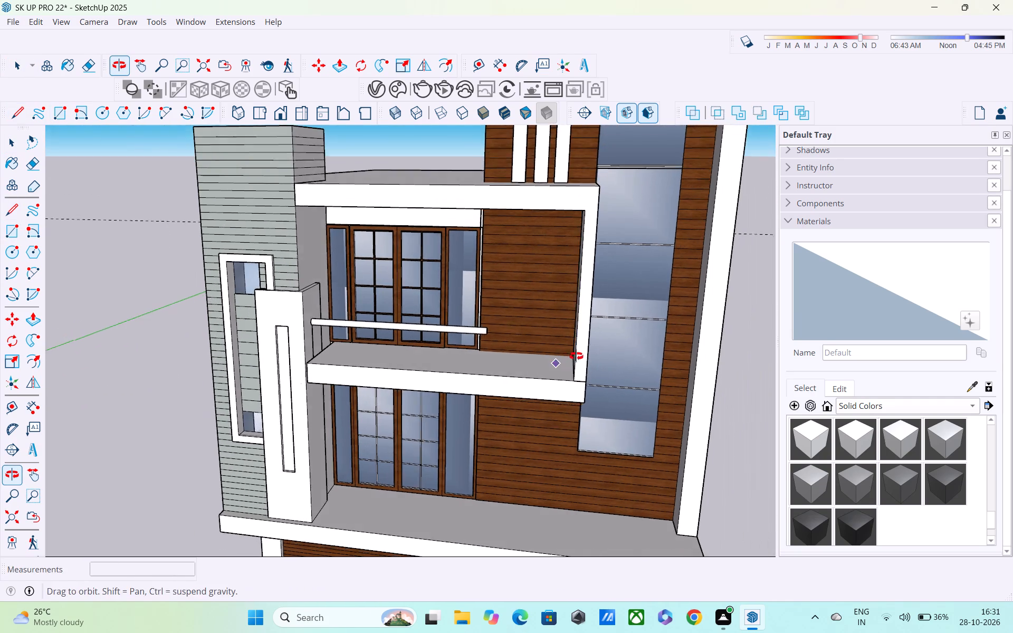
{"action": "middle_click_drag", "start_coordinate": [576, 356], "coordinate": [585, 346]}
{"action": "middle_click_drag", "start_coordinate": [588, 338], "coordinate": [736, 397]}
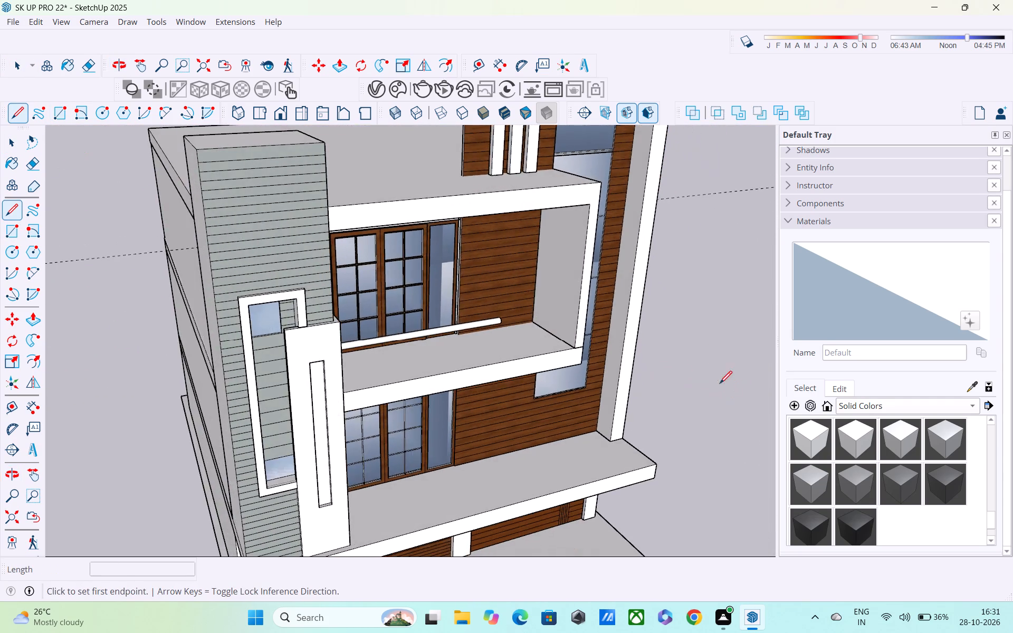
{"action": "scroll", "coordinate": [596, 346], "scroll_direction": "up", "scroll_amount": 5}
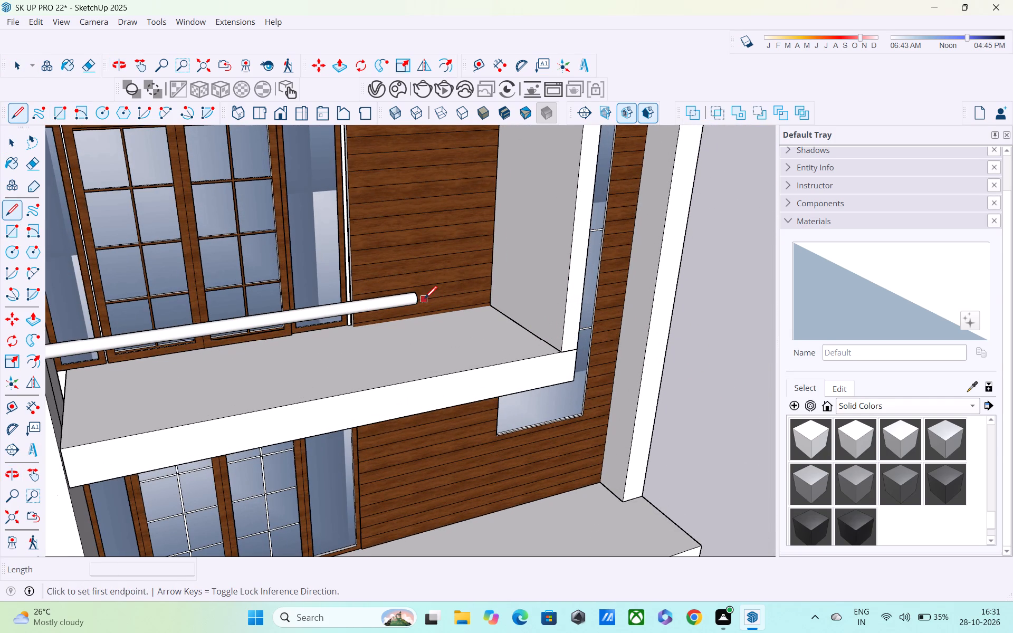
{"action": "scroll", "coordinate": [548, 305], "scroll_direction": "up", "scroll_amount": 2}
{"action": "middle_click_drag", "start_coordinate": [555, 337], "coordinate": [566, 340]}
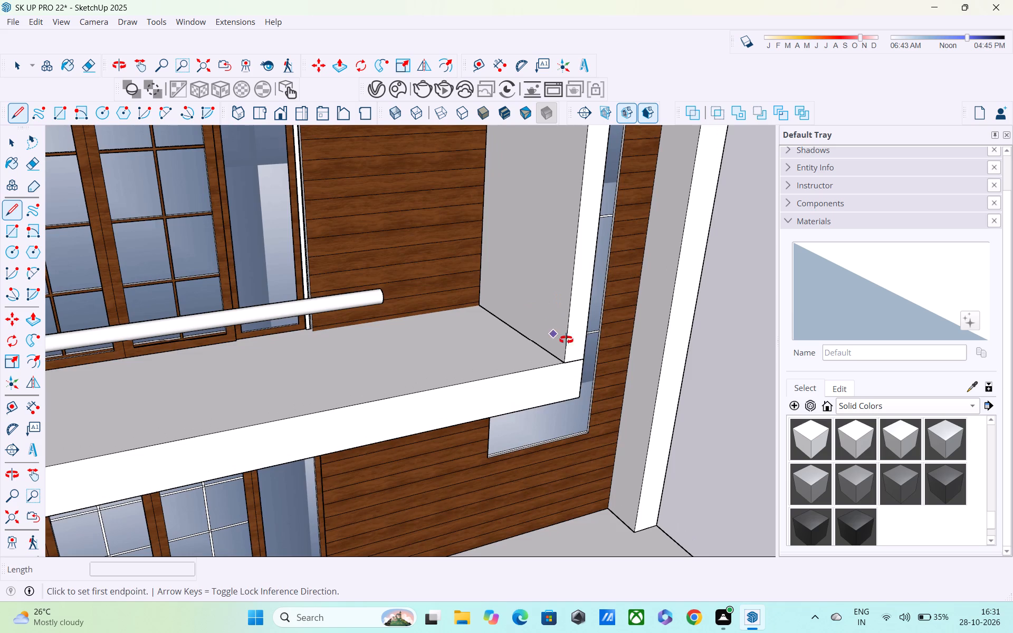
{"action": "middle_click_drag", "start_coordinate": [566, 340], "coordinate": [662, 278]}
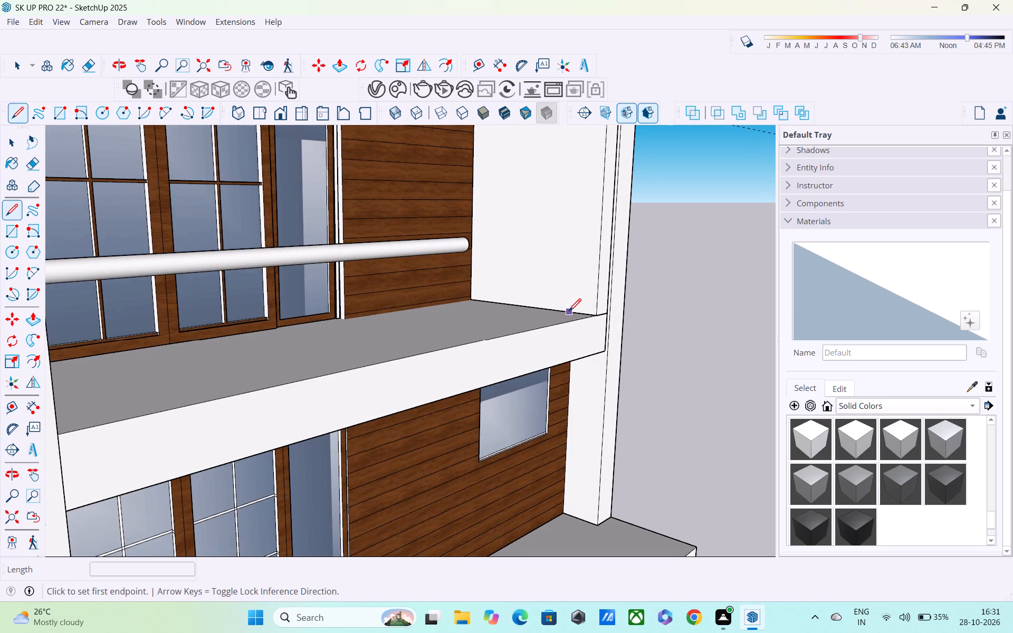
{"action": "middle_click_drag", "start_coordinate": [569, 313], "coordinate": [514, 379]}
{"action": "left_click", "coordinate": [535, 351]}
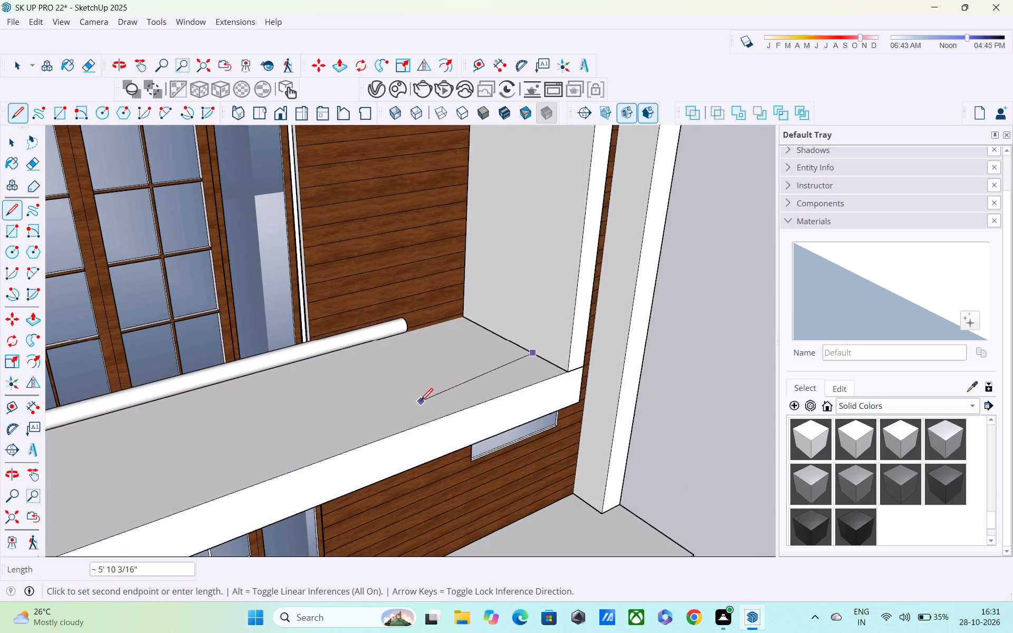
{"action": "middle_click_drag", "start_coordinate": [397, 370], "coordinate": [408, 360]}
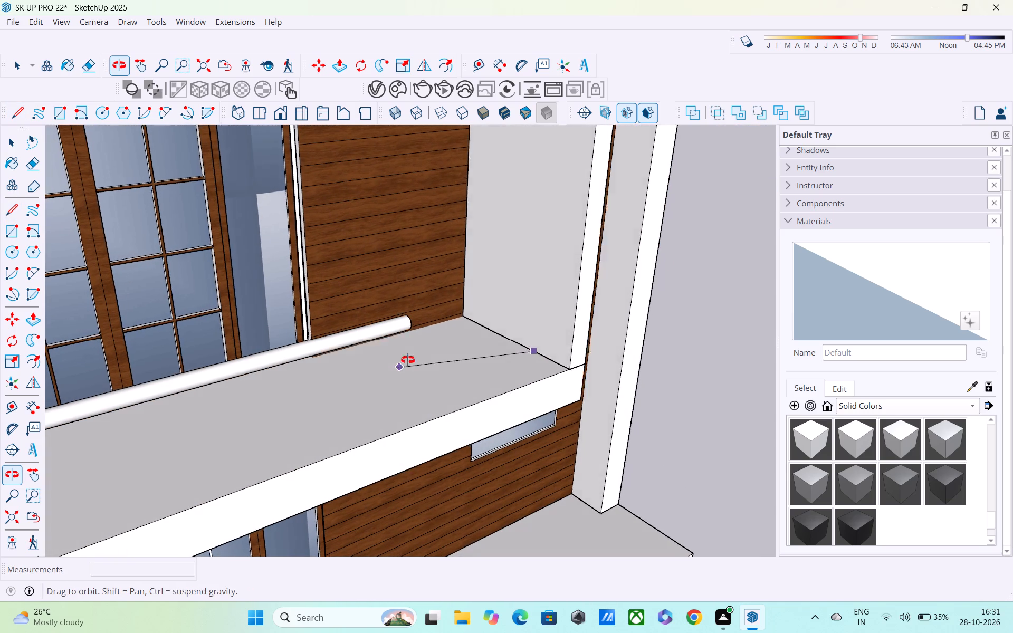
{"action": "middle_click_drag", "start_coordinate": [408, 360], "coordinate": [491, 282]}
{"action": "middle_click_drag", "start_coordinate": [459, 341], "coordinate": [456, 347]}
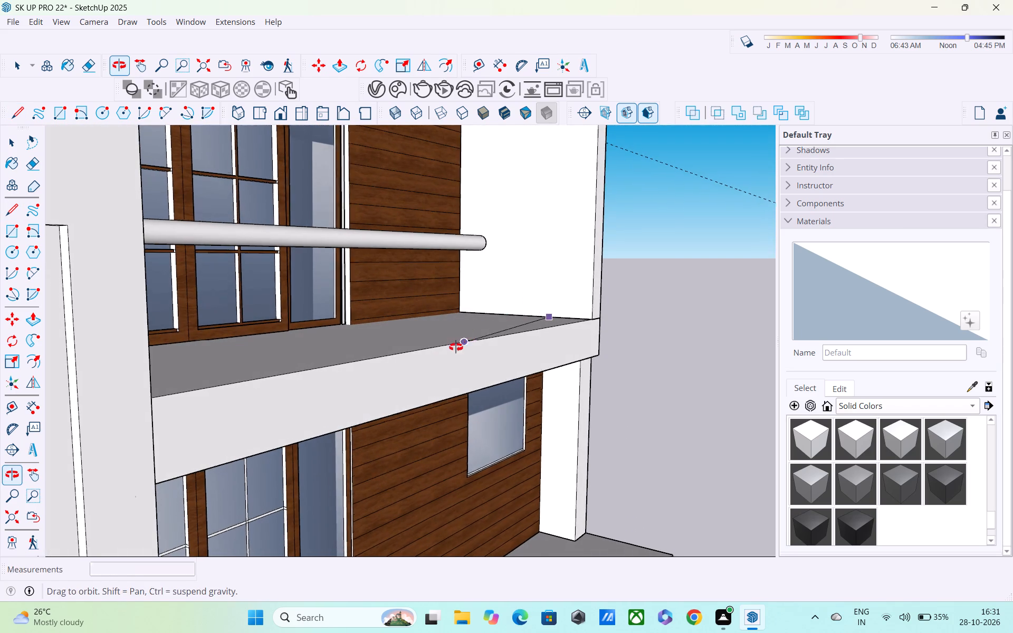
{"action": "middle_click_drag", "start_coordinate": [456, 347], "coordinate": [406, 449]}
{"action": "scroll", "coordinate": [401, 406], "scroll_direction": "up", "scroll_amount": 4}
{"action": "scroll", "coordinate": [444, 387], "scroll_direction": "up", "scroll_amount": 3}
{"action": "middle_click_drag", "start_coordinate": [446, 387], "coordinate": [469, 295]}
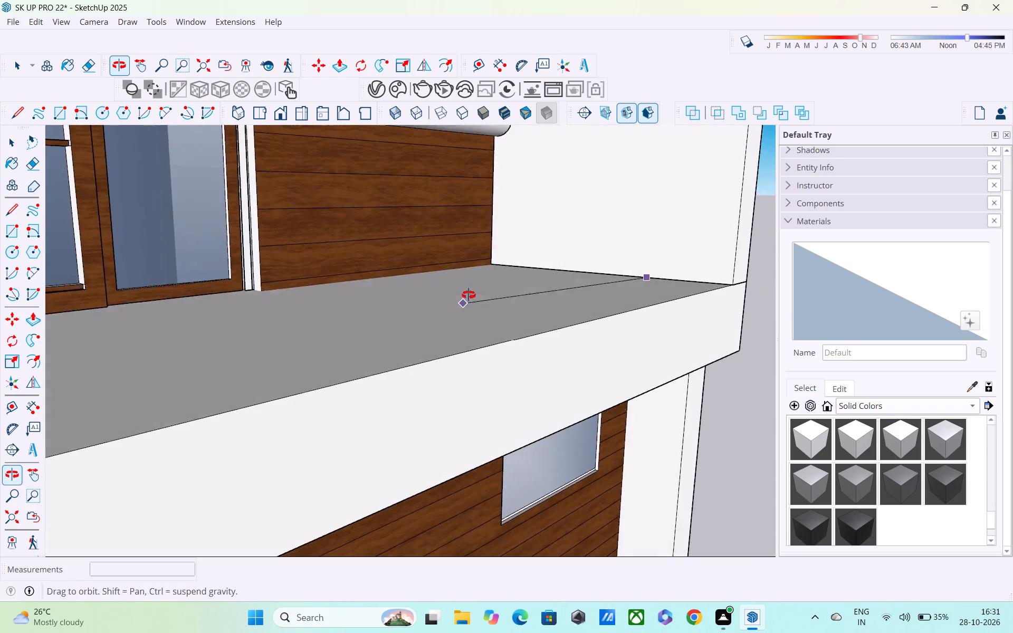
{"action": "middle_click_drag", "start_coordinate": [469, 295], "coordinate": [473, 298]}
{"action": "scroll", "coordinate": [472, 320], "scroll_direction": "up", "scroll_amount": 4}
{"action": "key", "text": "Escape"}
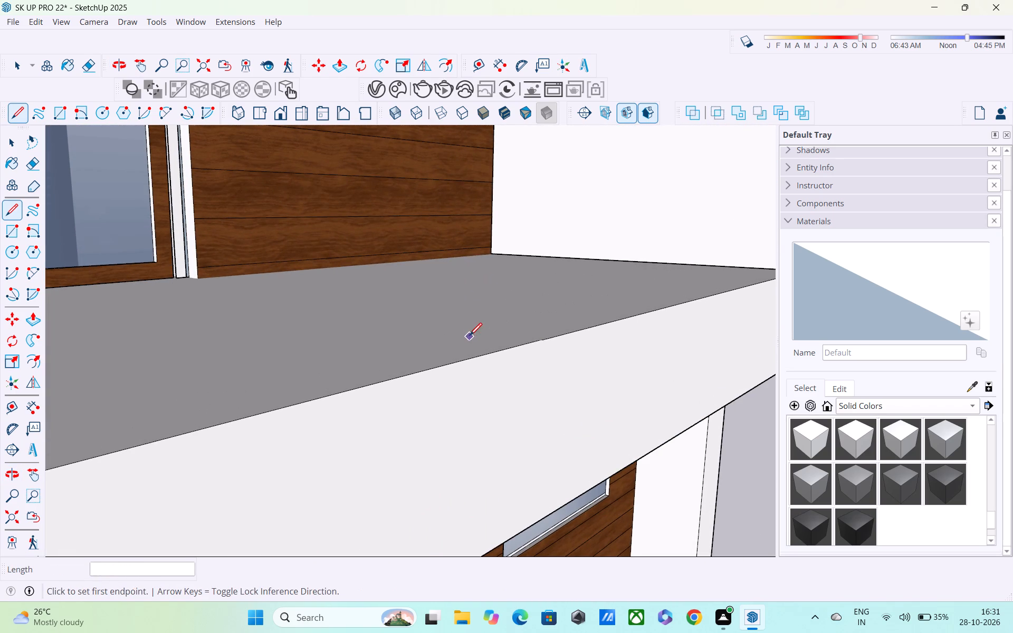
Draw a line from the middle balcony floor's front corner partway back along its far end edge, marking a panel's start point.
{"action": "scroll", "coordinate": [544, 292], "scroll_direction": "down", "scroll_amount": 1}
{"action": "middle_click_drag", "start_coordinate": [546, 292], "coordinate": [319, 404]}
{"action": "scroll", "coordinate": [317, 389], "scroll_direction": "up", "scroll_amount": 1}
{"action": "scroll", "coordinate": [317, 389], "scroll_direction": "down", "scroll_amount": 7}
{"action": "middle_click_drag", "start_coordinate": [348, 405], "coordinate": [413, 377]}
{"action": "middle_click_drag", "start_coordinate": [413, 377], "coordinate": [524, 309], "text": "shift"}
{"action": "scroll", "coordinate": [616, 315], "scroll_direction": "up", "scroll_amount": 2}
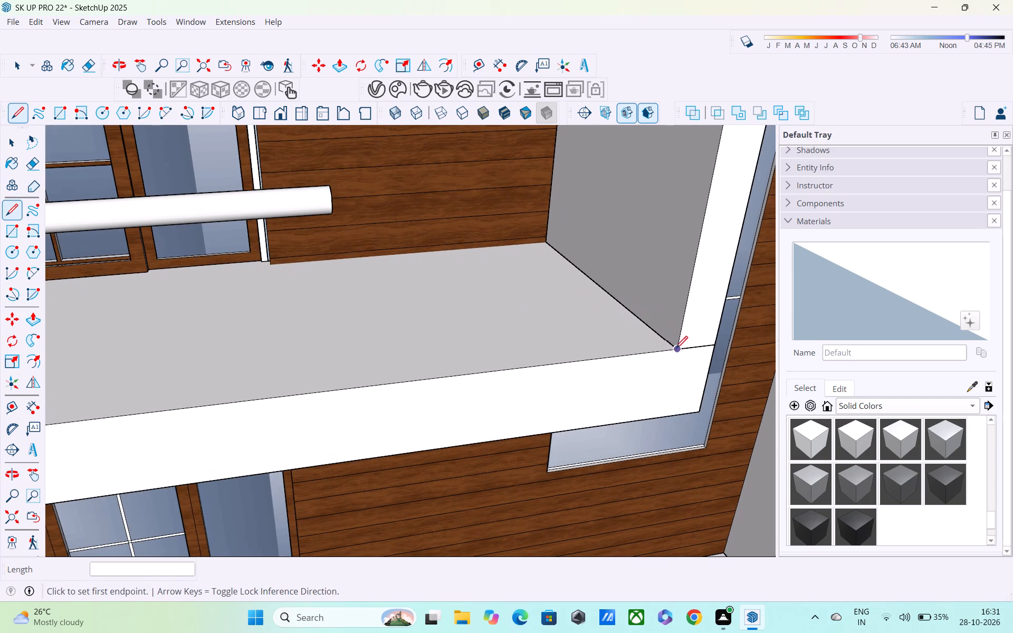
{"action": "left_click", "coordinate": [676, 351]}
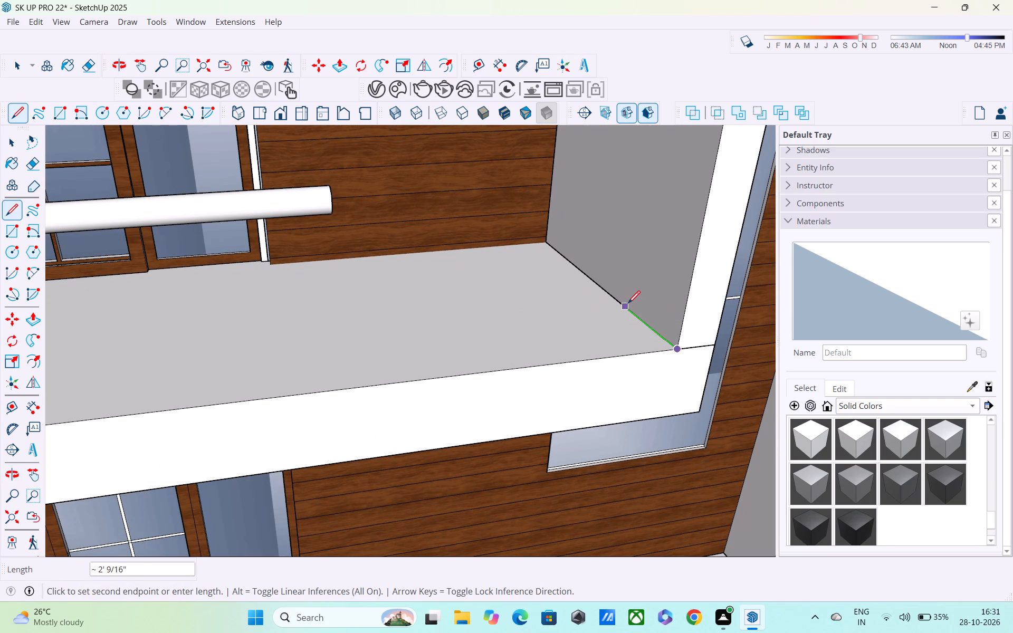
{"action": "scroll", "coordinate": [344, 223], "scroll_direction": "up", "scroll_amount": 1}
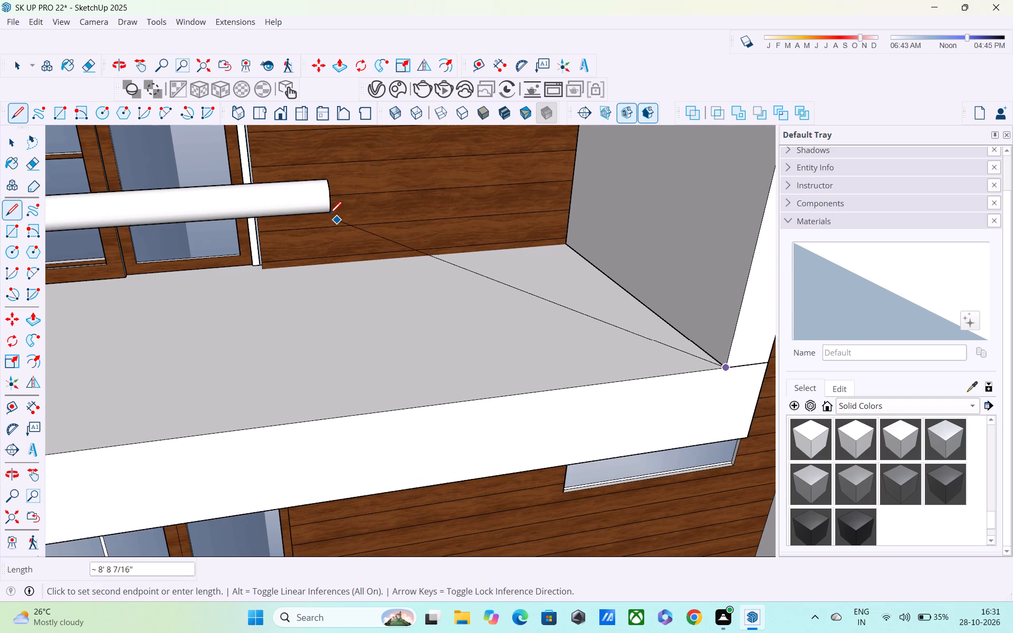
{"action": "middle_click_drag", "start_coordinate": [326, 210], "coordinate": [163, 257]}
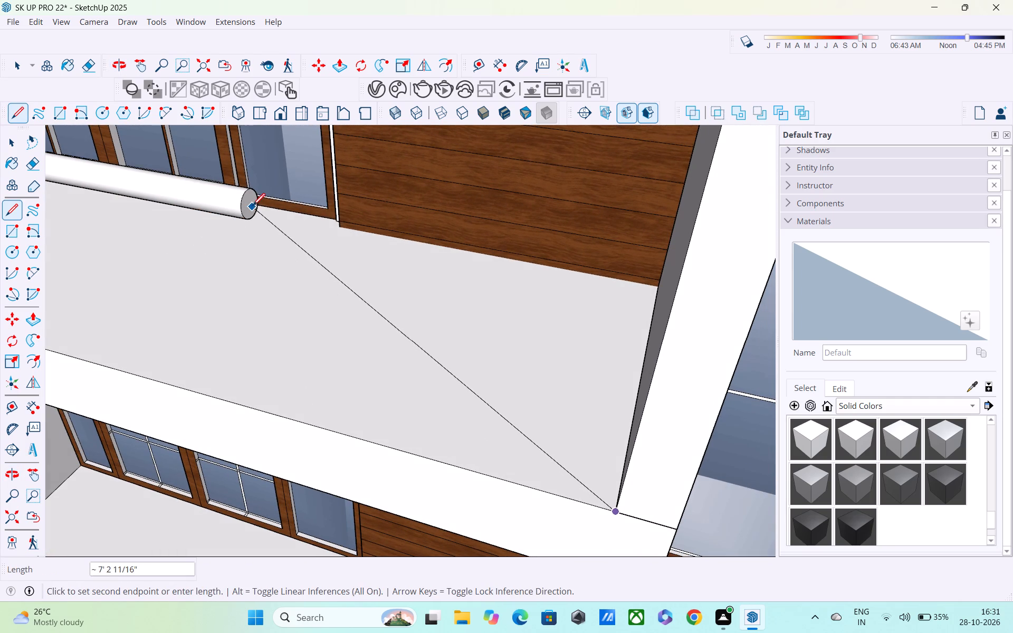
{"action": "middle_click_drag", "start_coordinate": [603, 345], "coordinate": [715, 299]}
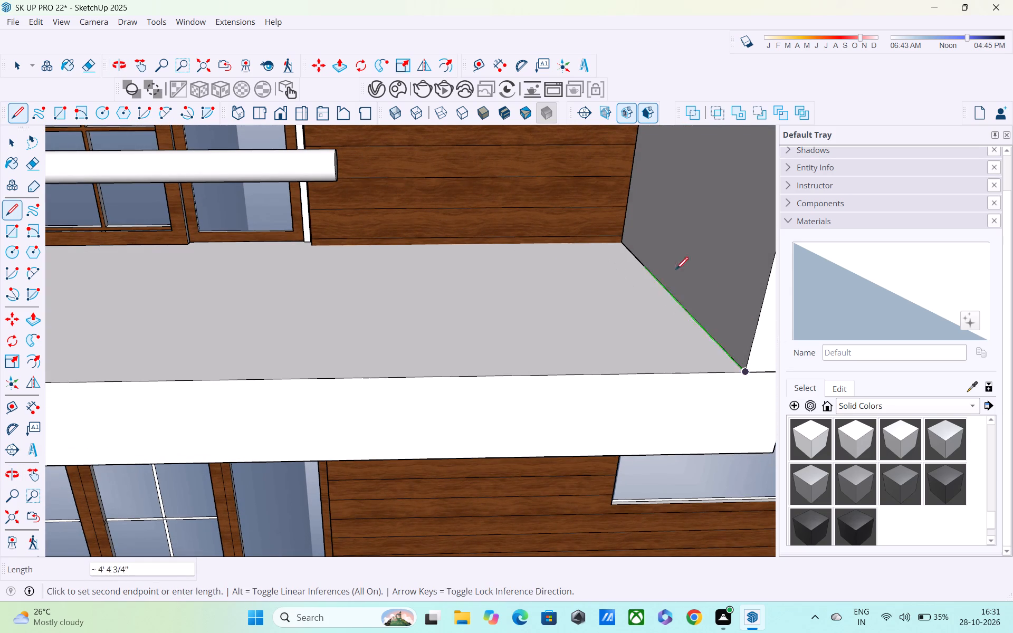
{"action": "left_click", "coordinate": [704, 319]}
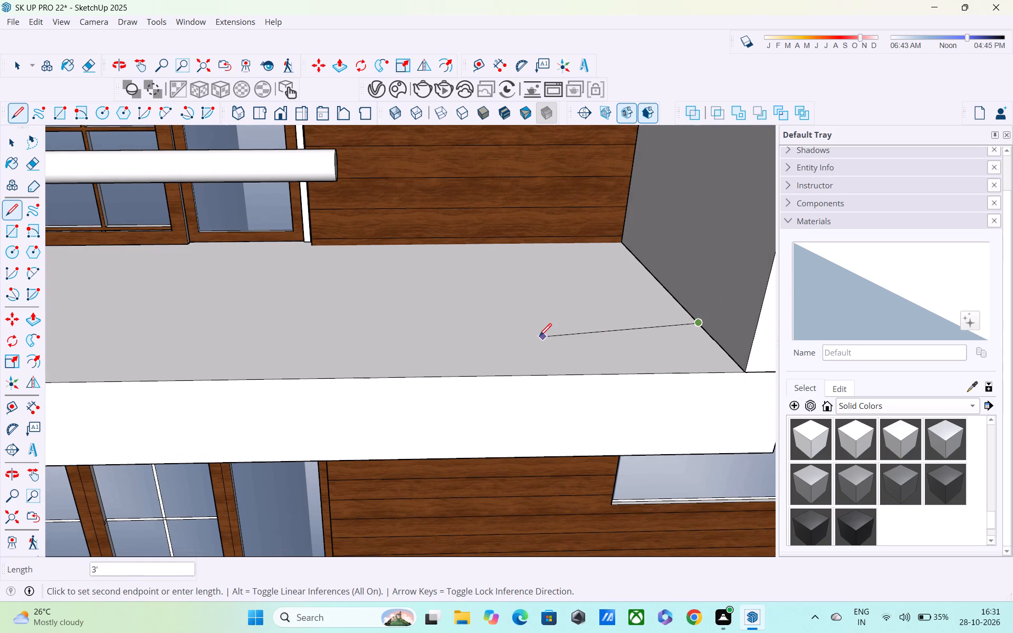
{"action": "middle_click_drag", "start_coordinate": [468, 337], "coordinate": [693, 336]}
{"action": "middle_click_drag", "start_coordinate": [540, 304], "coordinate": [330, 352]}
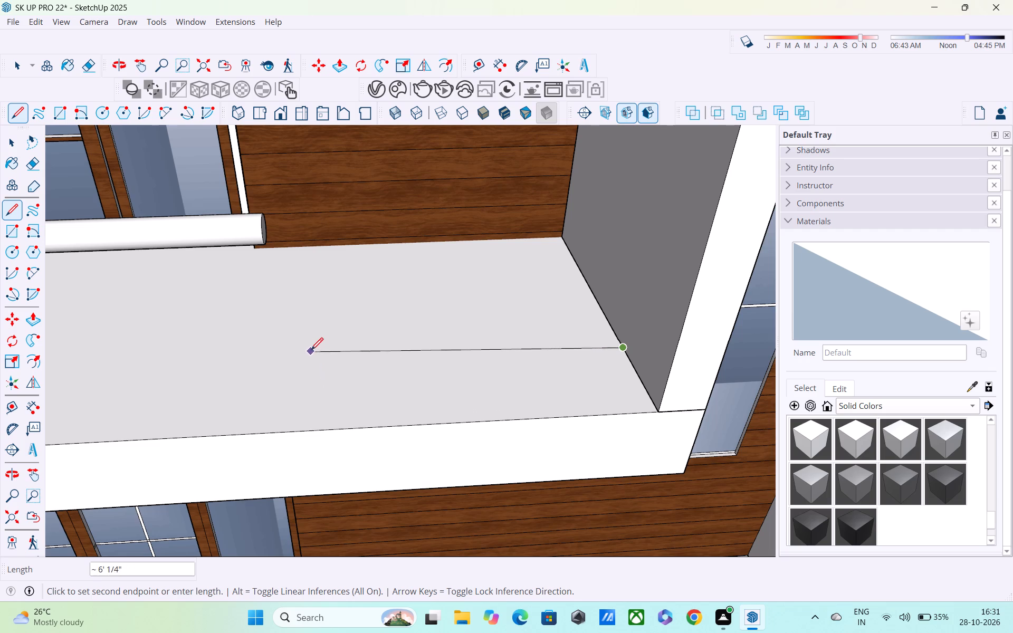
{"action": "key", "text": "grave"}
{"action": "key", "text": "space"}
Draw an upright rectangle about 6' 4" wide and 12' high from the marked floor point to the middle balcony's ceiling.
{"action": "scroll", "coordinate": [432, 348], "scroll_direction": "down", "scroll_amount": 3}
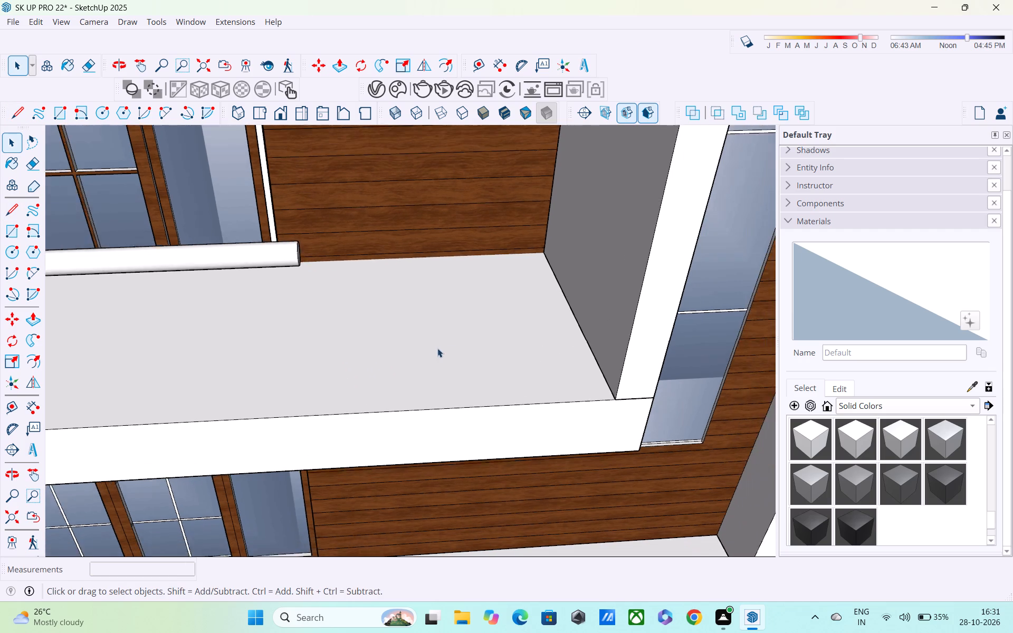
{"action": "middle_click_drag", "start_coordinate": [476, 352], "coordinate": [548, 318]}
{"action": "scroll", "coordinate": [549, 318], "scroll_direction": "up", "scroll_amount": 1}
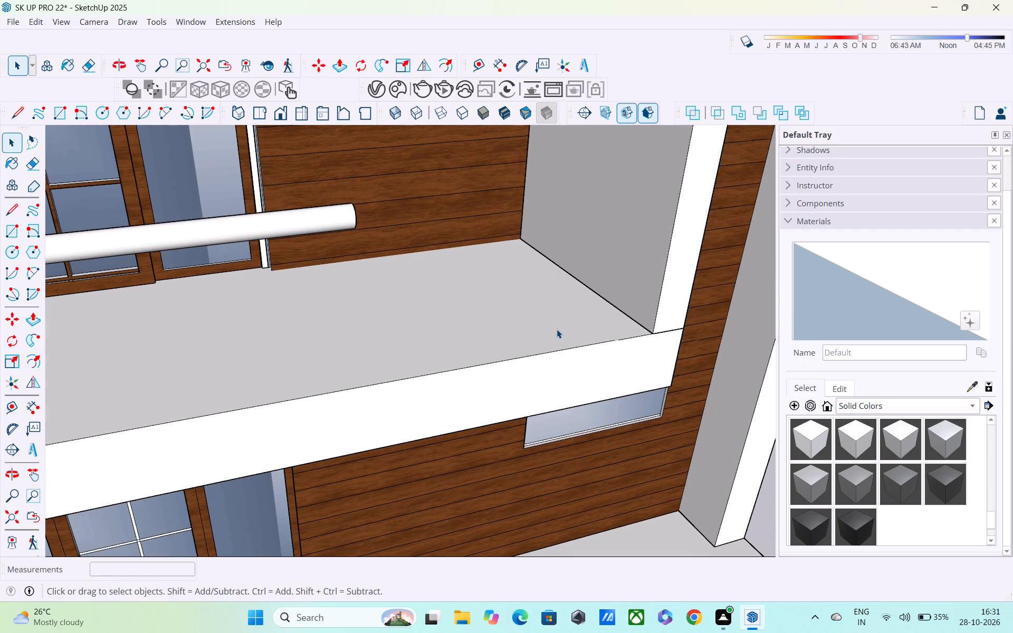
{"action": "key", "text": "r"}
{"action": "left_click", "coordinate": [606, 296]}
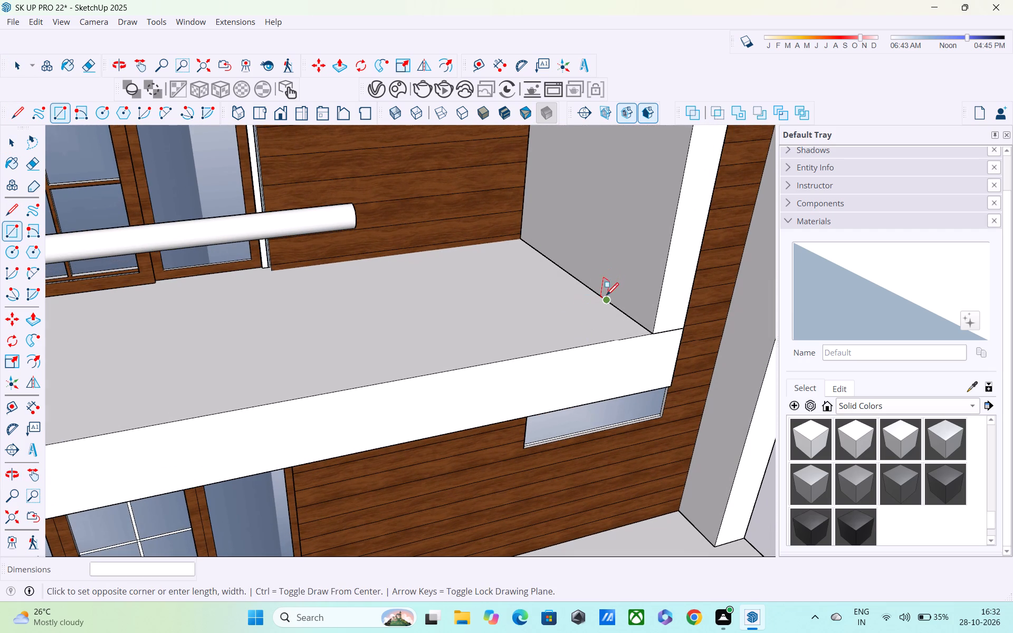
{"action": "scroll", "coordinate": [450, 270], "scroll_direction": "down", "scroll_amount": 4}
{"action": "scroll", "coordinate": [385, 267], "scroll_direction": "down", "scroll_amount": 5}
{"action": "scroll", "coordinate": [376, 218], "scroll_direction": "down", "scroll_amount": 3}
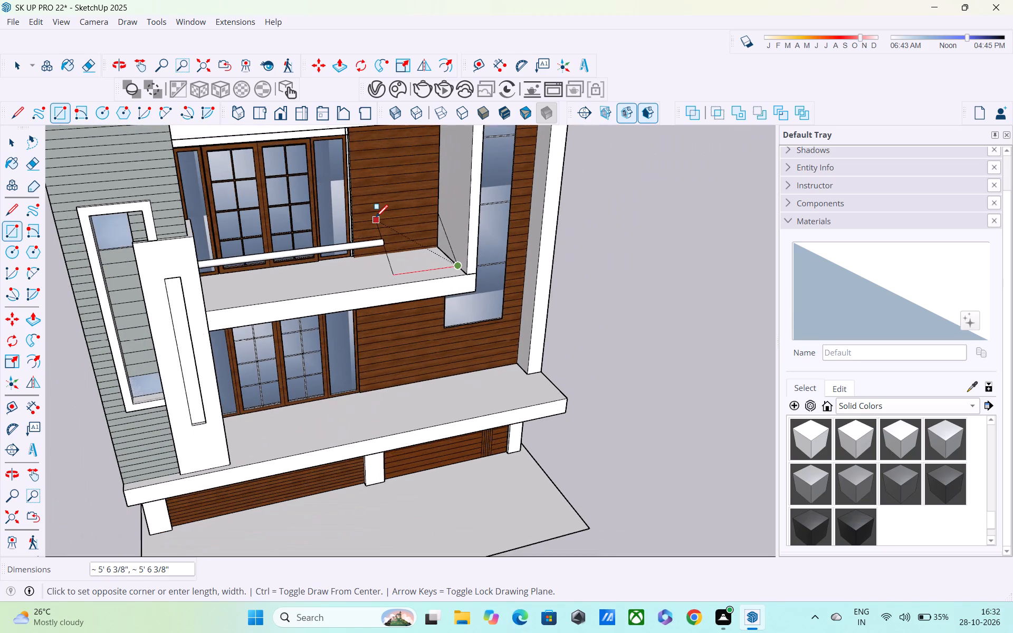
{"action": "middle_click_drag", "start_coordinate": [381, 228], "coordinate": [428, 322]}
{"action": "middle_click_drag", "start_coordinate": [421, 228], "coordinate": [444, 162]}
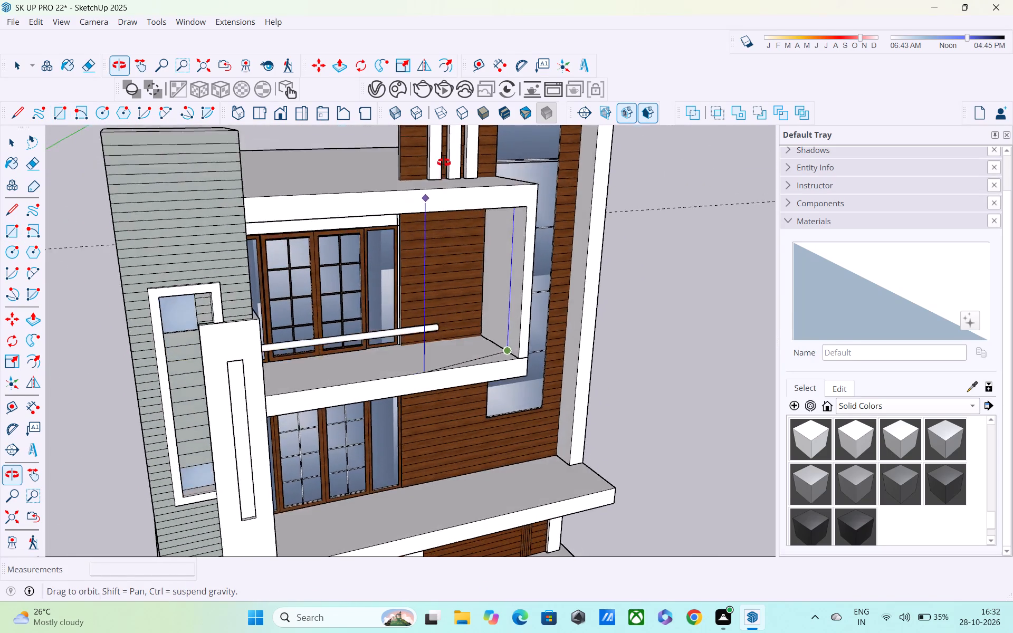
{"action": "middle_click_drag", "start_coordinate": [444, 162], "coordinate": [492, 120]}
{"action": "scroll", "coordinate": [476, 247], "scroll_direction": "up", "scroll_amount": 3}
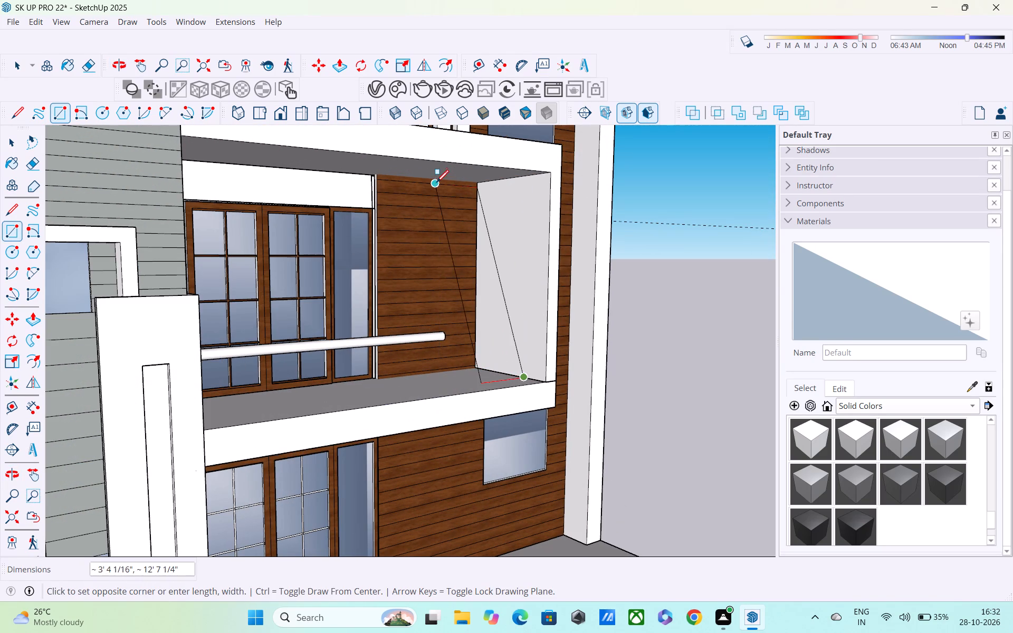
{"action": "scroll", "coordinate": [436, 171], "scroll_direction": "up", "scroll_amount": 2}
{"action": "middle_click_drag", "start_coordinate": [448, 193], "coordinate": [434, 210]}
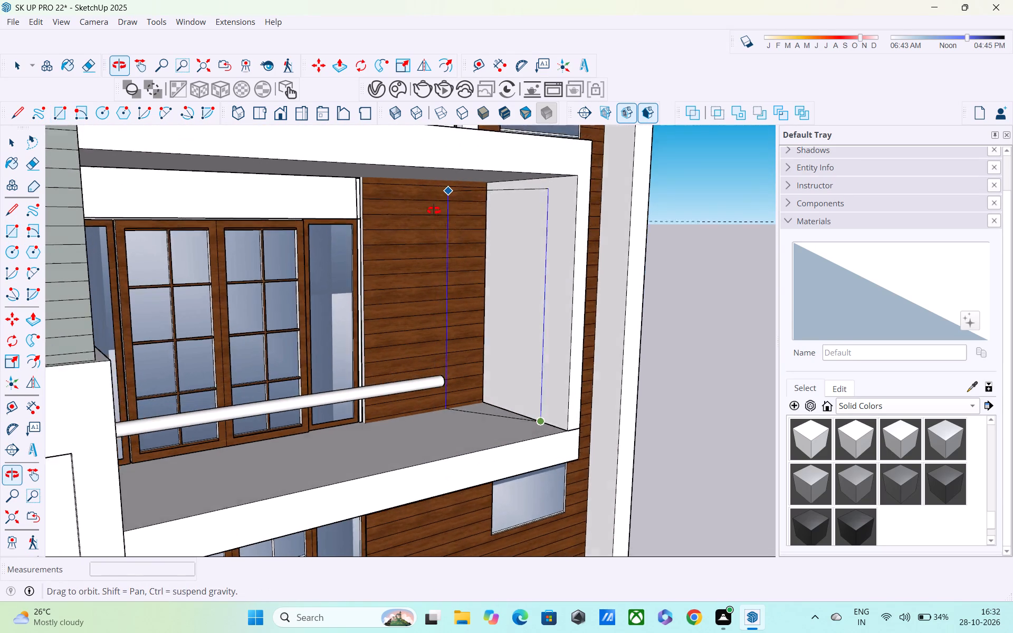
{"action": "middle_click_drag", "start_coordinate": [434, 210], "coordinate": [214, 121]}
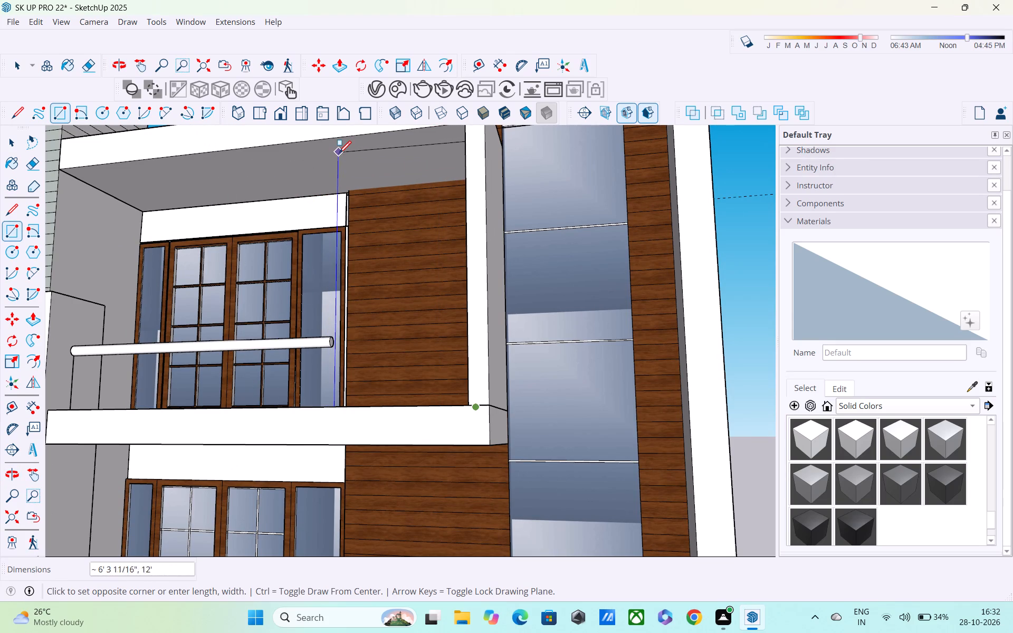
{"action": "left_click", "coordinate": [339, 156]}
Push/Pull the upright rectangle 6" to make a solid panel beside the handrail's end.
{"action": "middle_click_drag", "start_coordinate": [343, 193], "coordinate": [486, 301]}
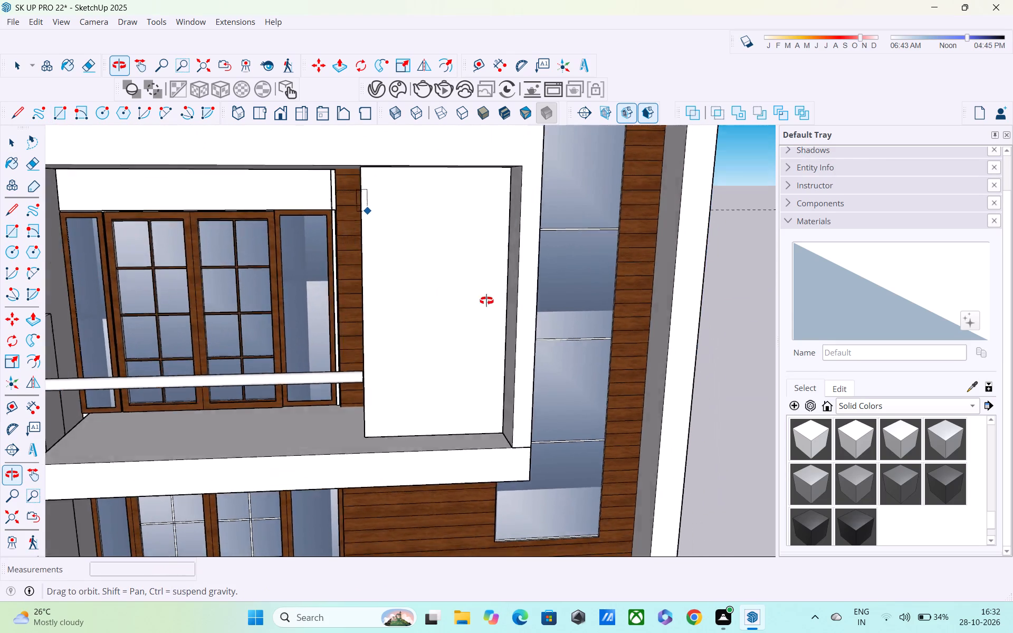
{"action": "middle_click_drag", "start_coordinate": [486, 301], "coordinate": [785, 194]}
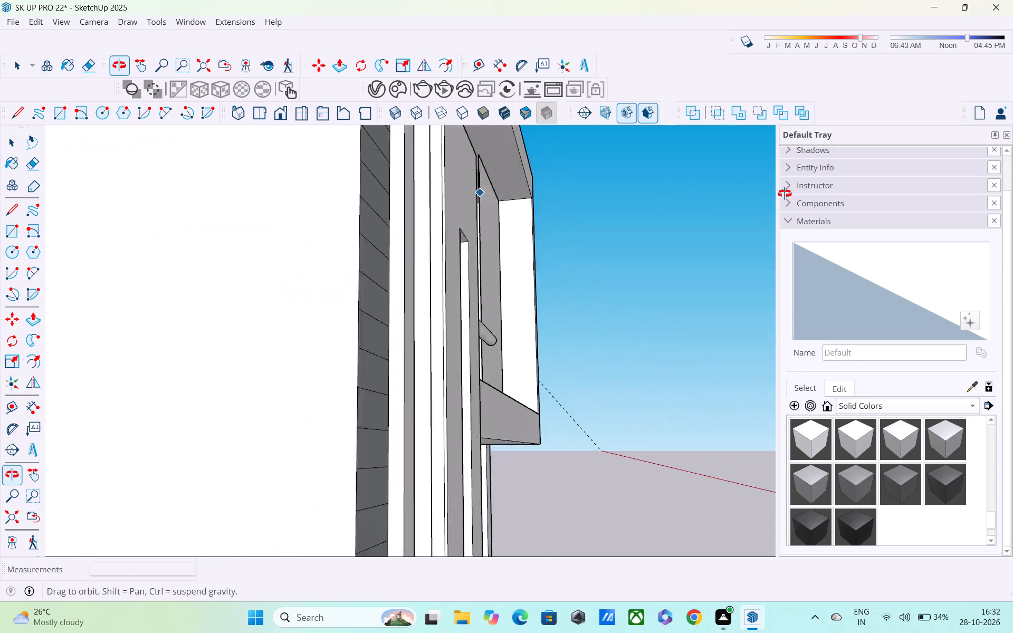
{"action": "middle_click_drag", "start_coordinate": [785, 194], "coordinate": [330, 285]}
{"action": "scroll", "coordinate": [330, 285], "scroll_direction": "up", "scroll_amount": 3}
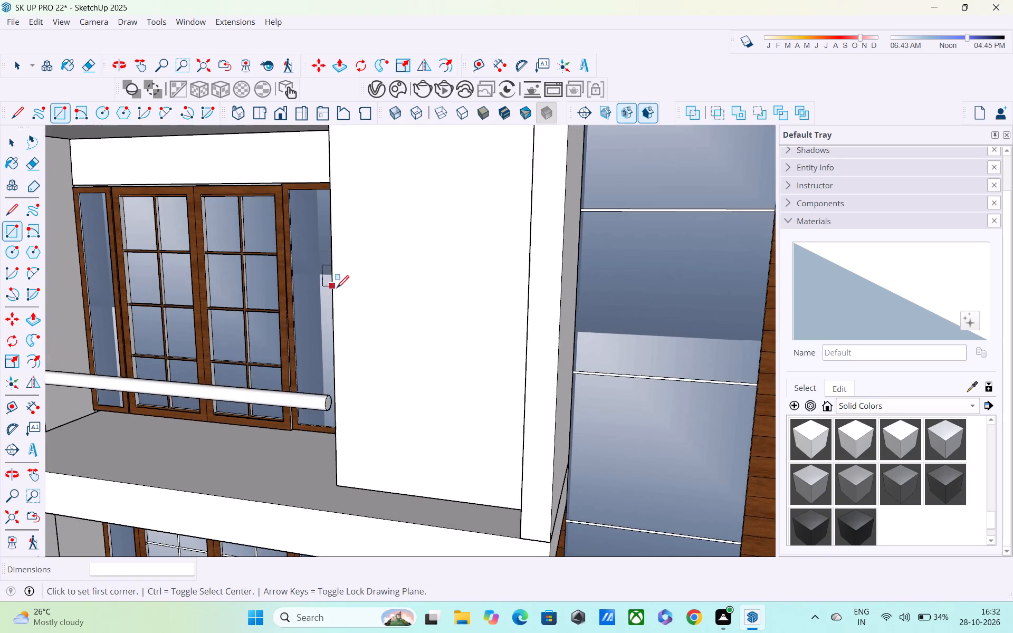
{"action": "scroll", "coordinate": [368, 328], "scroll_direction": "up", "scroll_amount": 1}
{"action": "key", "text": "space"}
{"action": "left_click", "coordinate": [428, 334]}
{"action": "key", "text": "p"}
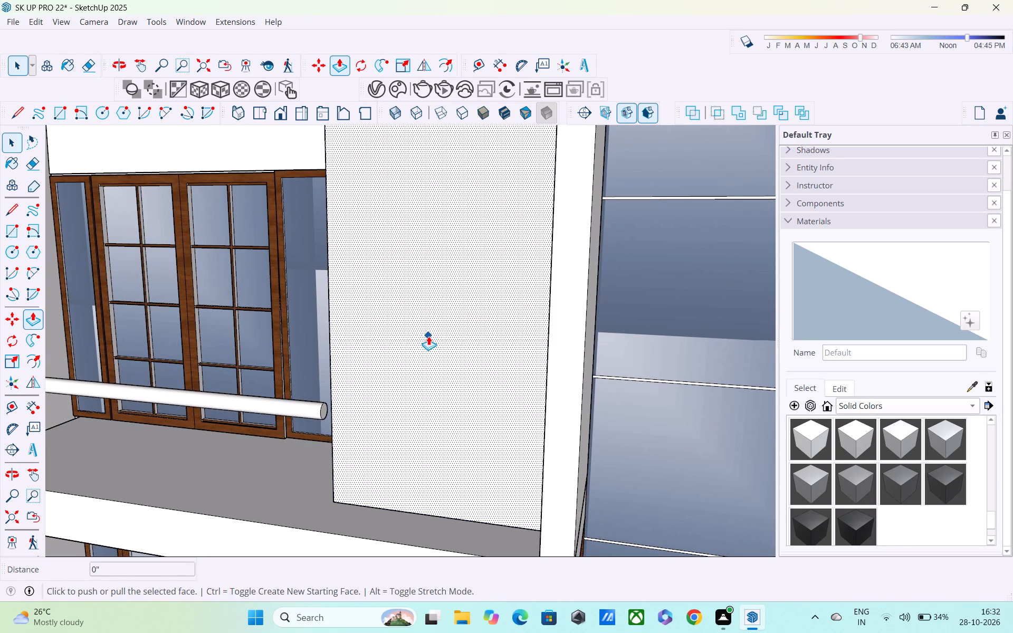
{"action": "left_click", "coordinate": [428, 336]}
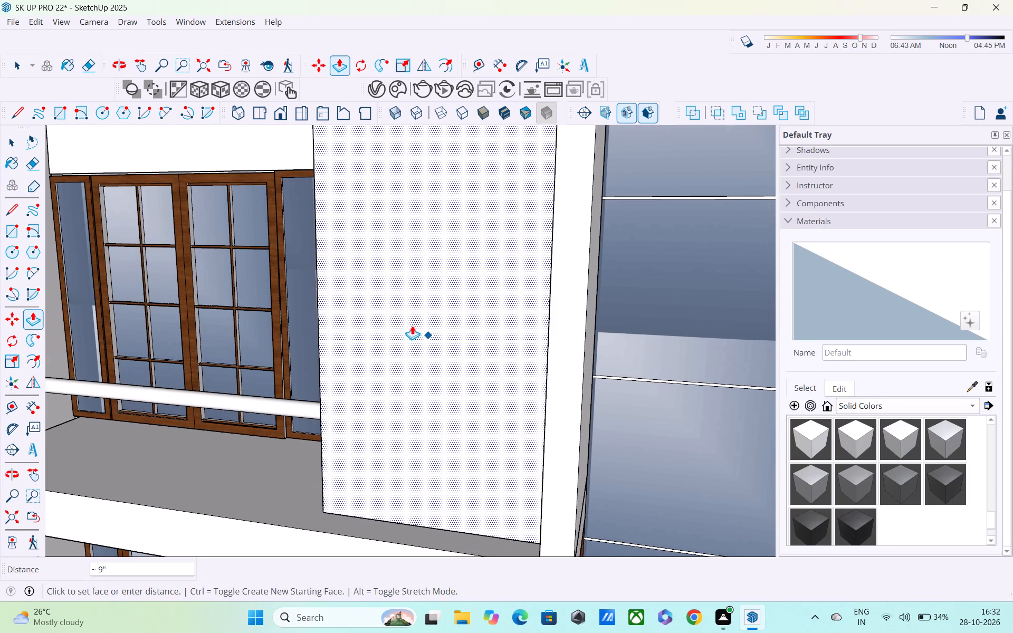
{"action": "type", "text": "6\""}
{"action": "key", "text": "Return"}
Scale the 6" upright panel narrower along the red axis, pulling its near edge away from the handrail's end.
{"action": "scroll", "coordinate": [399, 325], "scroll_direction": "up", "scroll_amount": 1}
{"action": "scroll", "coordinate": [398, 327], "scroll_direction": "down", "scroll_amount": 4}
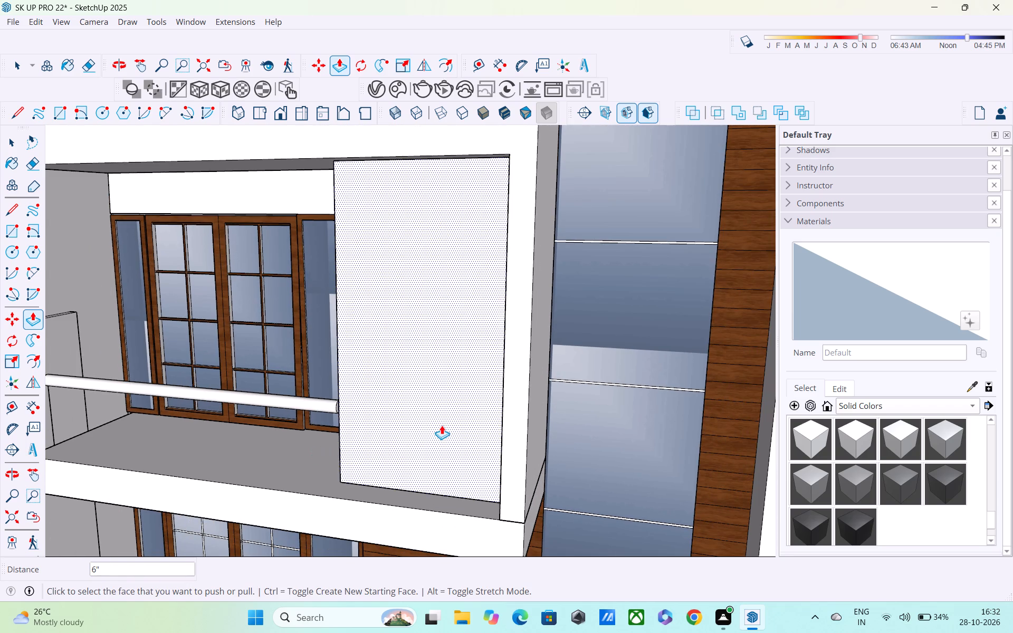
{"action": "scroll", "coordinate": [434, 416], "scroll_direction": "down", "scroll_amount": 5}
{"action": "middle_click_drag", "start_coordinate": [428, 415], "coordinate": [480, 380]}
{"action": "scroll", "coordinate": [485, 364], "scroll_direction": "down", "scroll_amount": 5}
{"action": "middle_click_drag", "start_coordinate": [483, 368], "coordinate": [671, 359]}
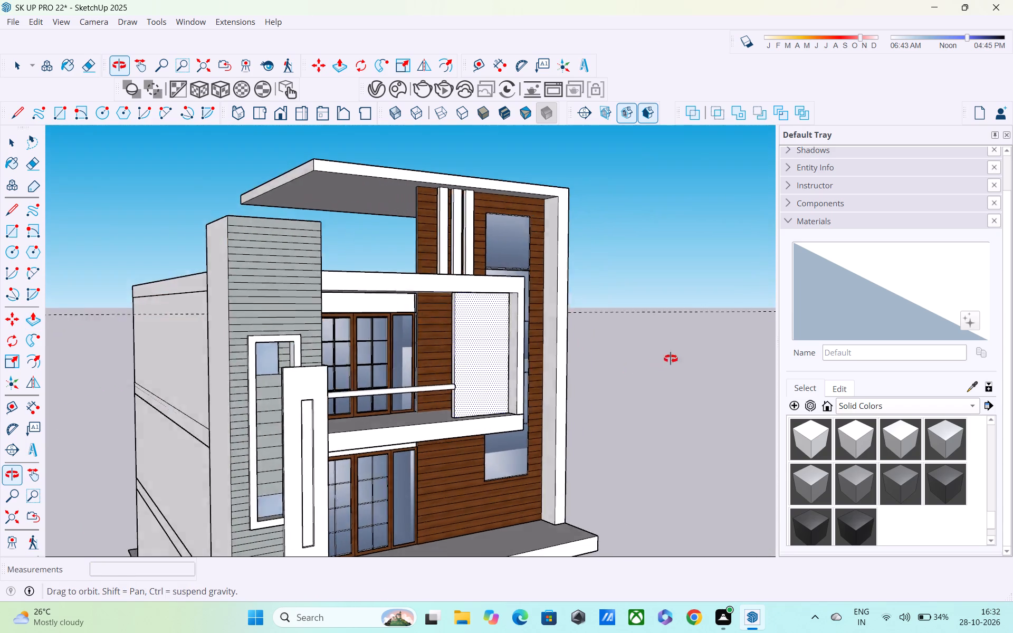
{"action": "middle_click_drag", "start_coordinate": [671, 359], "coordinate": [702, 351]}
{"action": "scroll", "coordinate": [478, 363], "scroll_direction": "up", "scroll_amount": 10}
{"action": "key", "text": "space"}
{"action": "triple_click", "coordinate": [449, 316]}
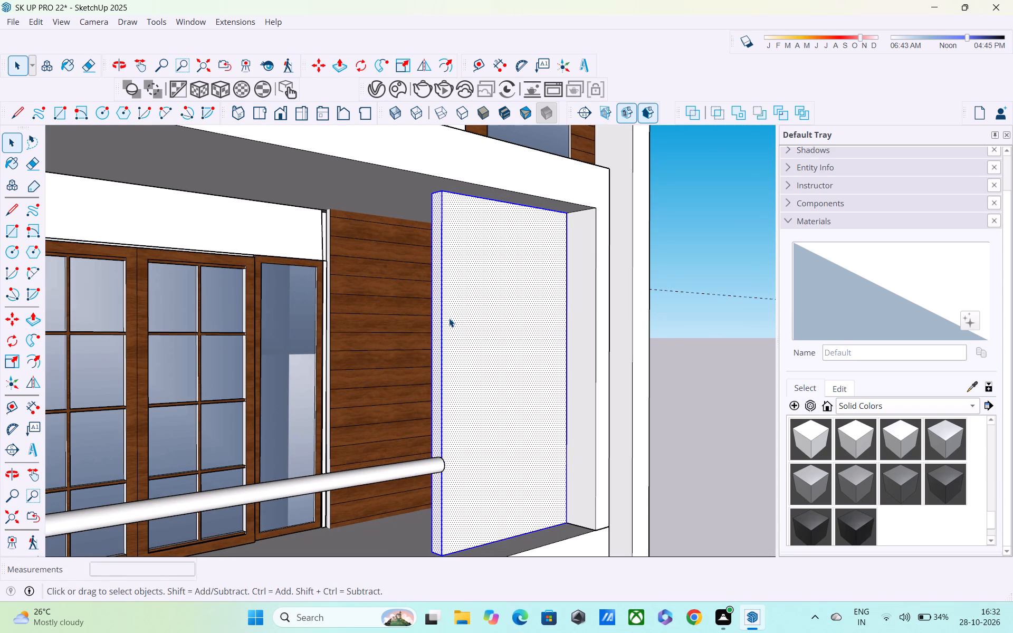
{"action": "key", "text": "s"}
{"action": "scroll", "coordinate": [444, 373], "scroll_direction": "up", "scroll_amount": 8}
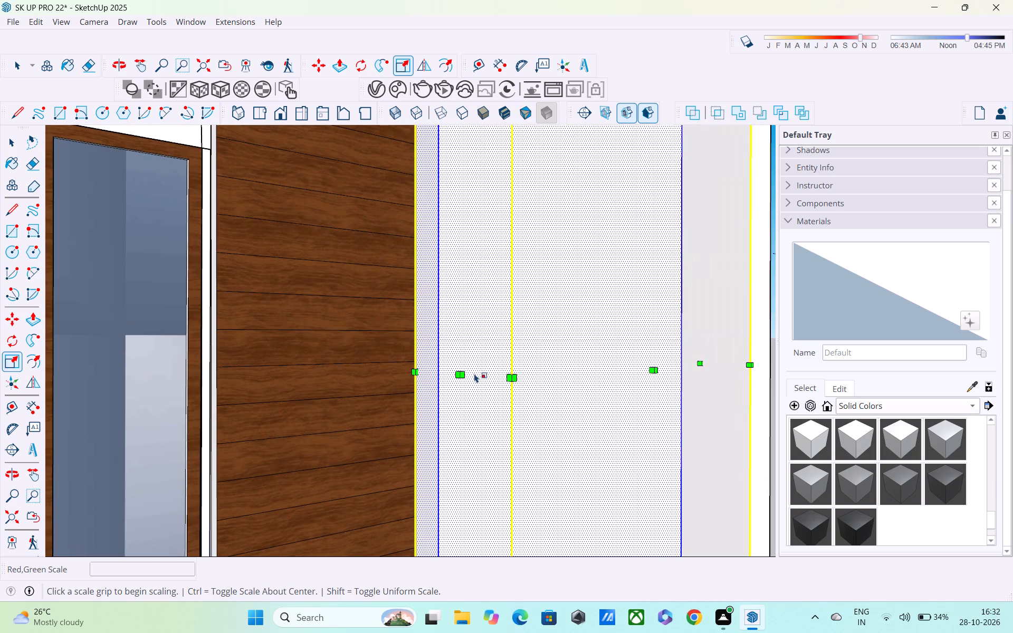
{"action": "left_click", "coordinate": [464, 372]}
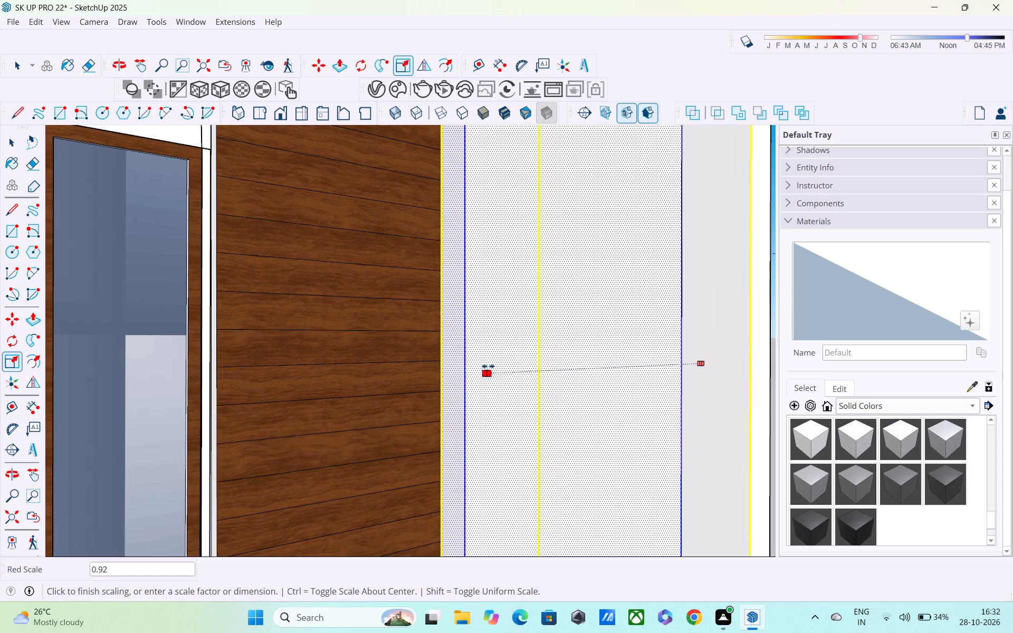
{"action": "left_click", "coordinate": [503, 362]}
Narrow the upright panel slightly more with a red-axis scale of about 0.97 on its handrail side.
{"action": "scroll", "coordinate": [501, 387], "scroll_direction": "down", "scroll_amount": 4}
{"action": "scroll", "coordinate": [483, 438], "scroll_direction": "down", "scroll_amount": 3}
{"action": "middle_click_drag", "start_coordinate": [483, 443], "coordinate": [462, 449]}
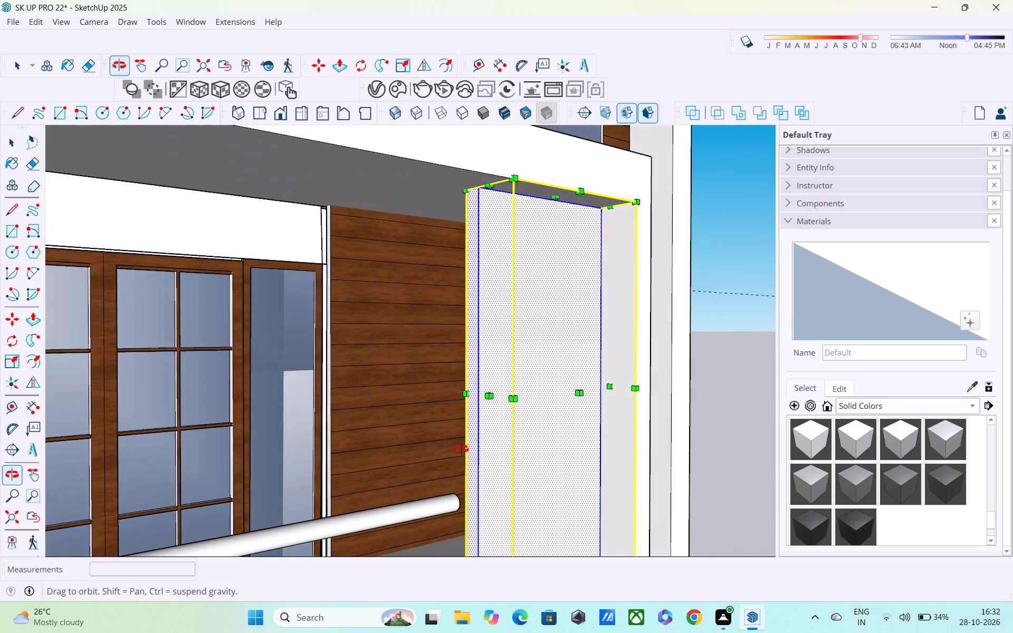
{"action": "middle_click_drag", "start_coordinate": [462, 449], "coordinate": [407, 445]}
{"action": "scroll", "coordinate": [404, 444], "scroll_direction": "up", "scroll_amount": 1}
{"action": "scroll", "coordinate": [402, 443], "scroll_direction": "down", "scroll_amount": 6}
{"action": "middle_click_drag", "start_coordinate": [422, 471], "coordinate": [395, 448]}
{"action": "scroll", "coordinate": [395, 448], "scroll_direction": "down", "scroll_amount": 4}
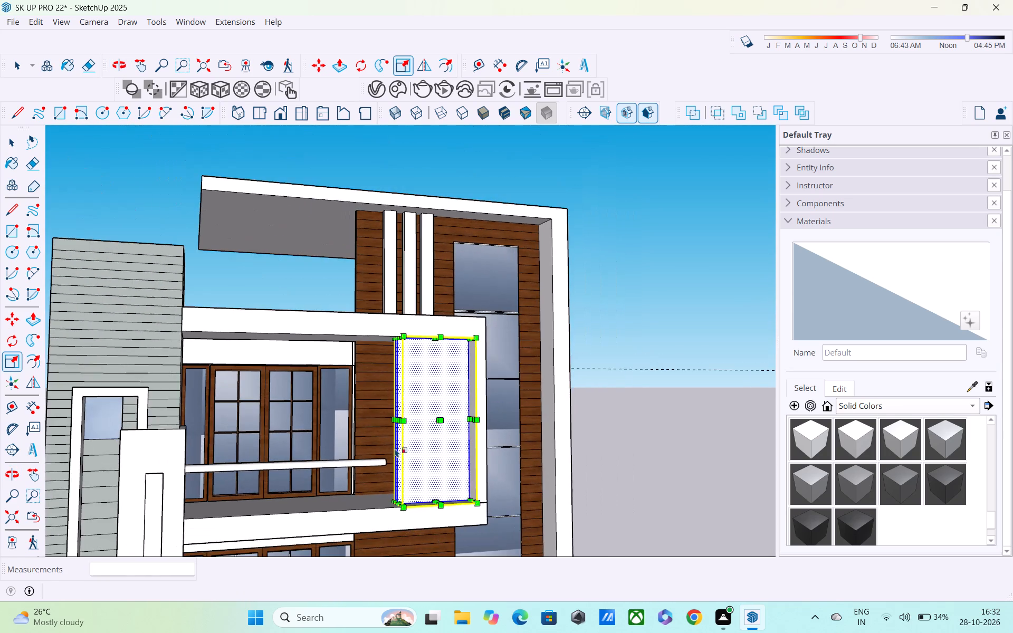
{"action": "middle_click_drag", "start_coordinate": [410, 468], "coordinate": [380, 447]}
{"action": "scroll", "coordinate": [390, 407], "scroll_direction": "up", "scroll_amount": 4}
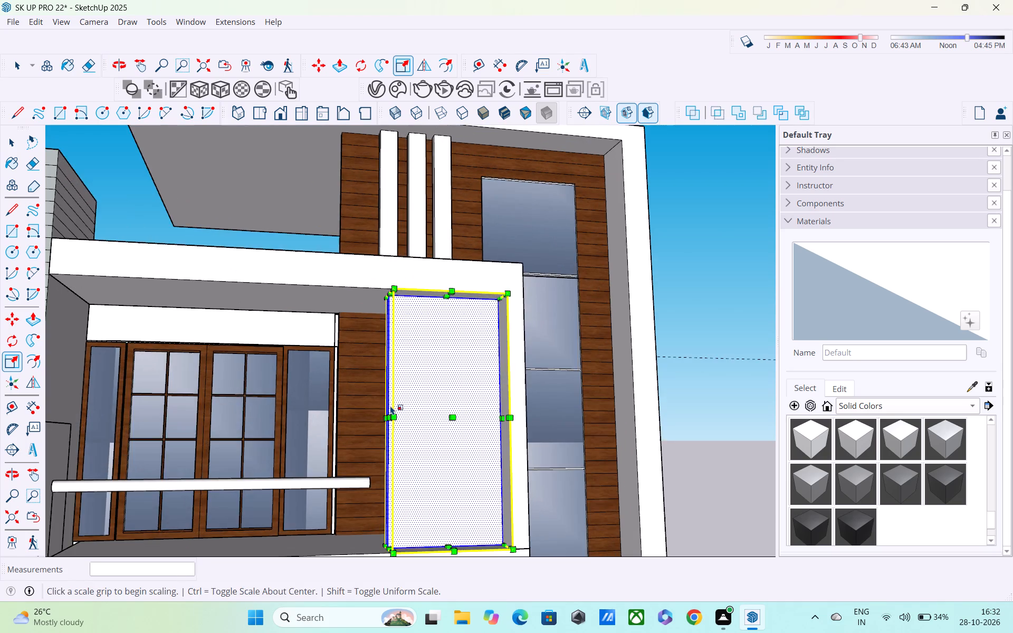
{"action": "middle_click_drag", "start_coordinate": [390, 406], "coordinate": [439, 437]}
{"action": "scroll", "coordinate": [439, 437], "scroll_direction": "up", "scroll_amount": 15}
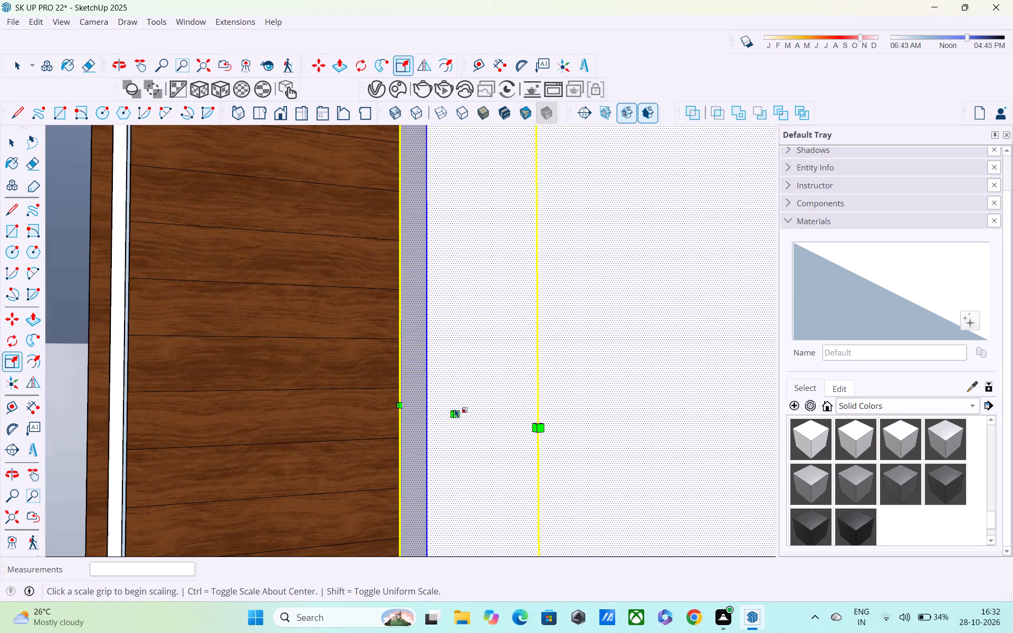
{"action": "left_click", "coordinate": [456, 415]}
{"action": "left_click", "coordinate": [480, 411]}
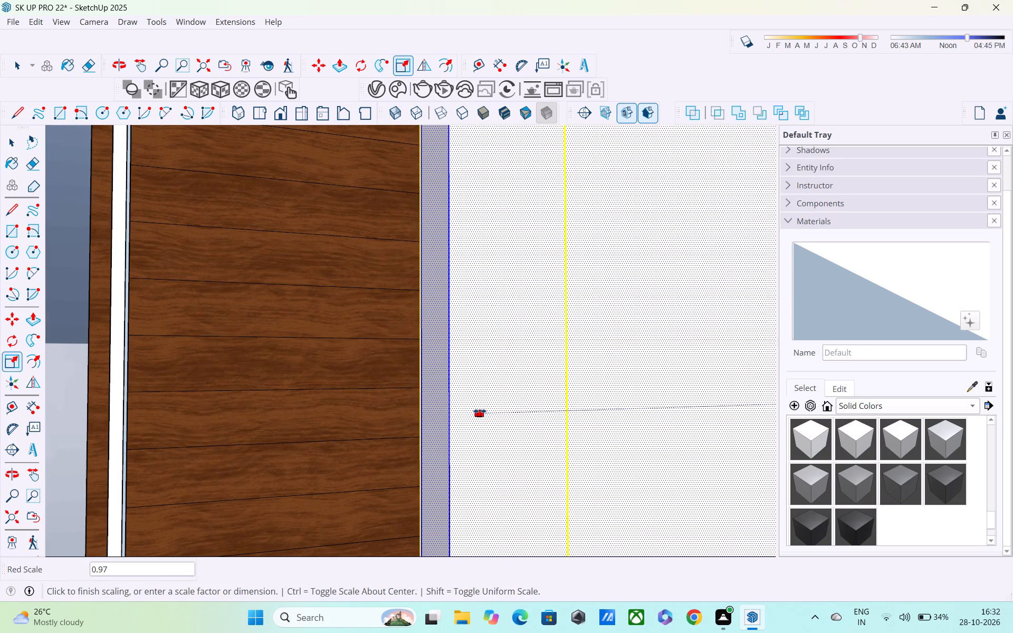
{"action": "scroll", "coordinate": [483, 411], "scroll_direction": "down", "scroll_amount": 12}
{"action": "middle_click_drag", "start_coordinate": [499, 414], "coordinate": [453, 397]}
{"action": "scroll", "coordinate": [427, 390], "scroll_direction": "down", "scroll_amount": 7}
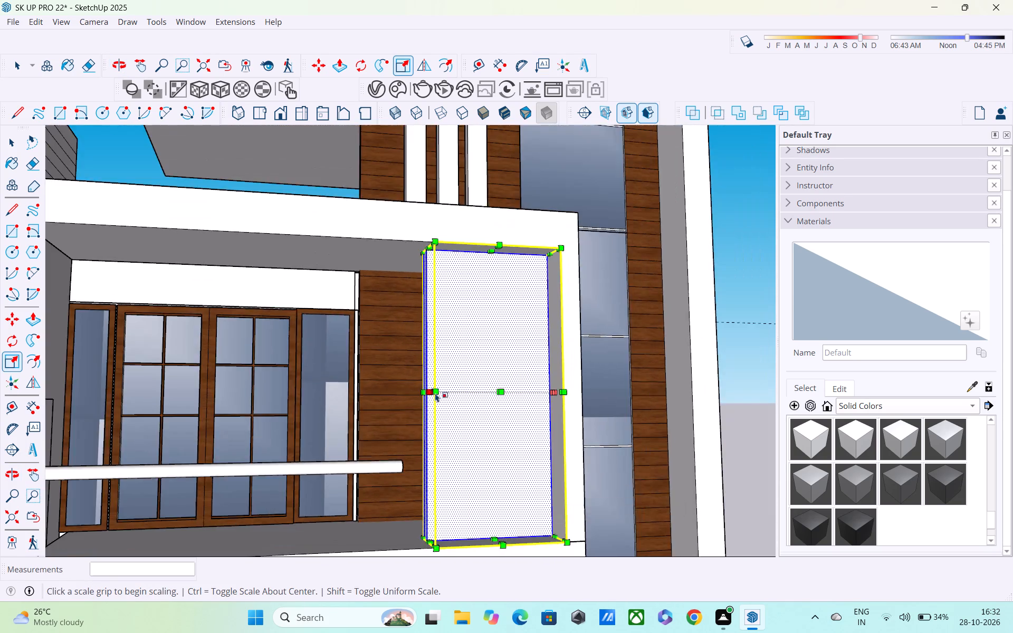
{"action": "scroll", "coordinate": [439, 393], "scroll_direction": "up", "scroll_amount": 1}
{"action": "scroll", "coordinate": [442, 396], "scroll_direction": "down", "scroll_amount": 5}
{"action": "middle_click_drag", "start_coordinate": [443, 397], "coordinate": [397, 424]}
{"action": "scroll", "coordinate": [397, 424], "scroll_direction": "up", "scroll_amount": 1}
{"action": "key", "text": "space"}
{"action": "left_click", "coordinate": [714, 254]}
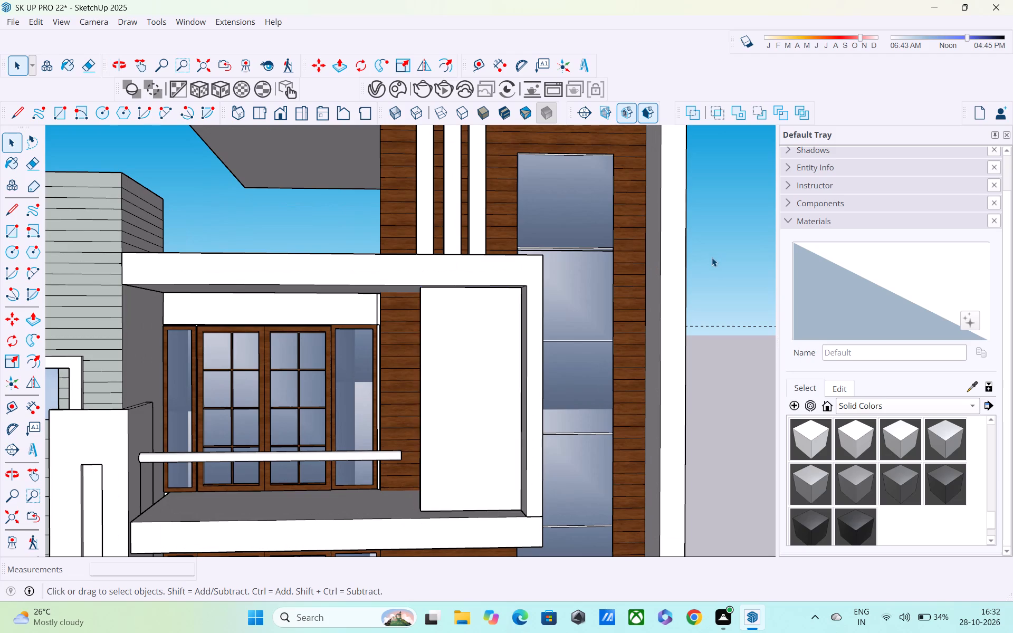
Push/Pull the handrail's round end face about 1' 1/2" to meet the upright panel's near edge.
{"action": "scroll", "coordinate": [531, 371], "scroll_direction": "up", "scroll_amount": 5}
{"action": "middle_click_drag", "start_coordinate": [484, 367], "coordinate": [488, 291]}
{"action": "scroll", "coordinate": [490, 286], "scroll_direction": "up", "scroll_amount": 1}
{"action": "scroll", "coordinate": [490, 281], "scroll_direction": "down", "scroll_amount": 7}
{"action": "middle_click_drag", "start_coordinate": [488, 318], "coordinate": [493, 335]}
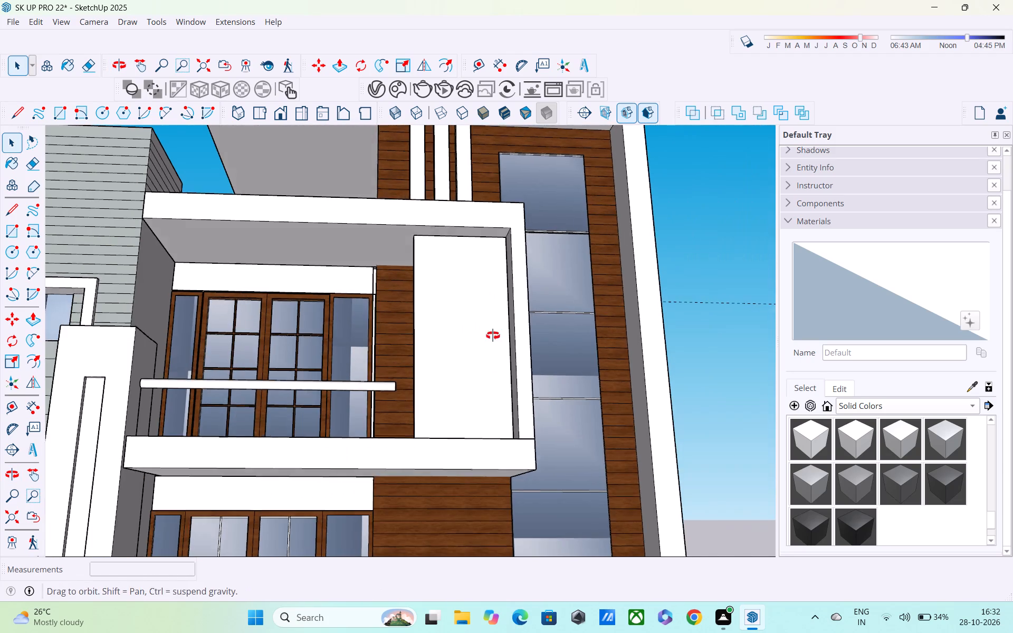
{"action": "middle_click_drag", "start_coordinate": [493, 335], "coordinate": [511, 382]}
{"action": "scroll", "coordinate": [454, 405], "scroll_direction": "up", "scroll_amount": 5}
{"action": "middle_click_drag", "start_coordinate": [414, 410], "coordinate": [313, 430]}
{"action": "scroll", "coordinate": [313, 430], "scroll_direction": "up", "scroll_amount": 7}
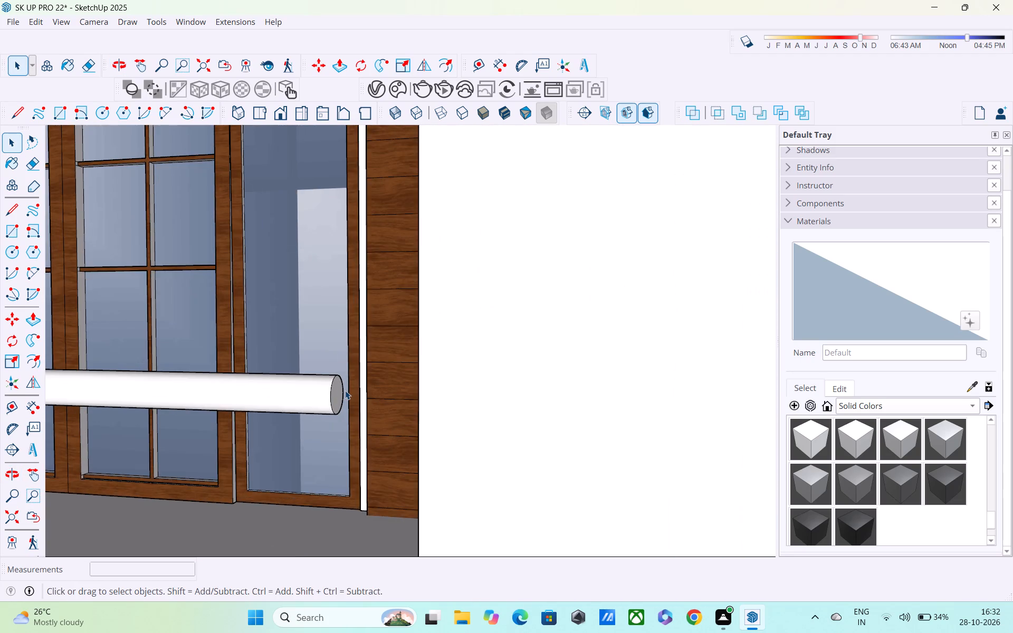
{"action": "scroll", "coordinate": [345, 390], "scroll_direction": "up", "scroll_amount": 2}
{"action": "left_click", "coordinate": [337, 391]}
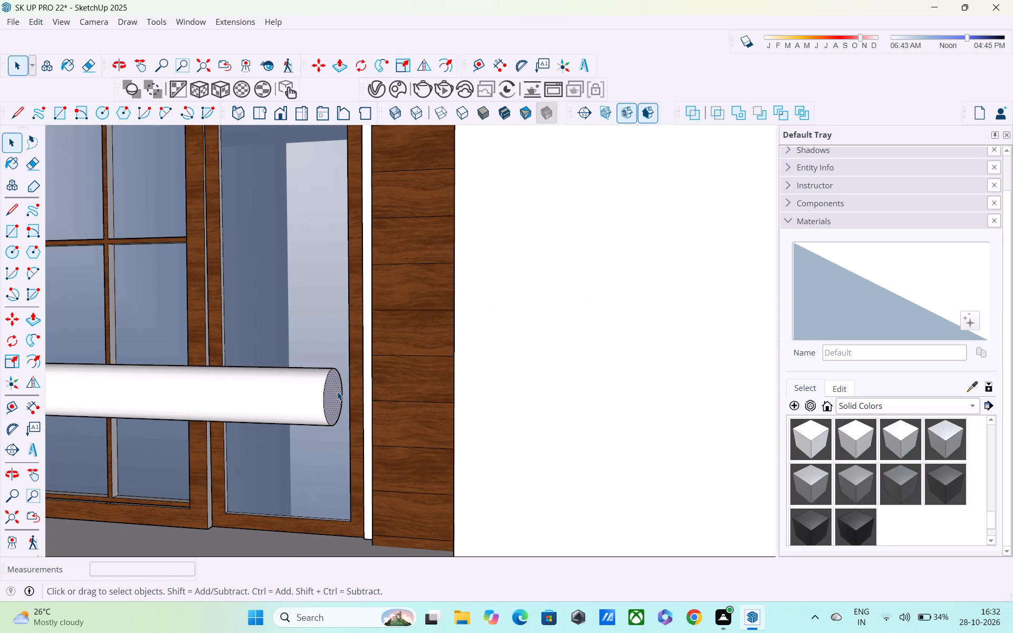
{"action": "key", "text": "p"}
{"action": "left_click", "coordinate": [338, 397]}
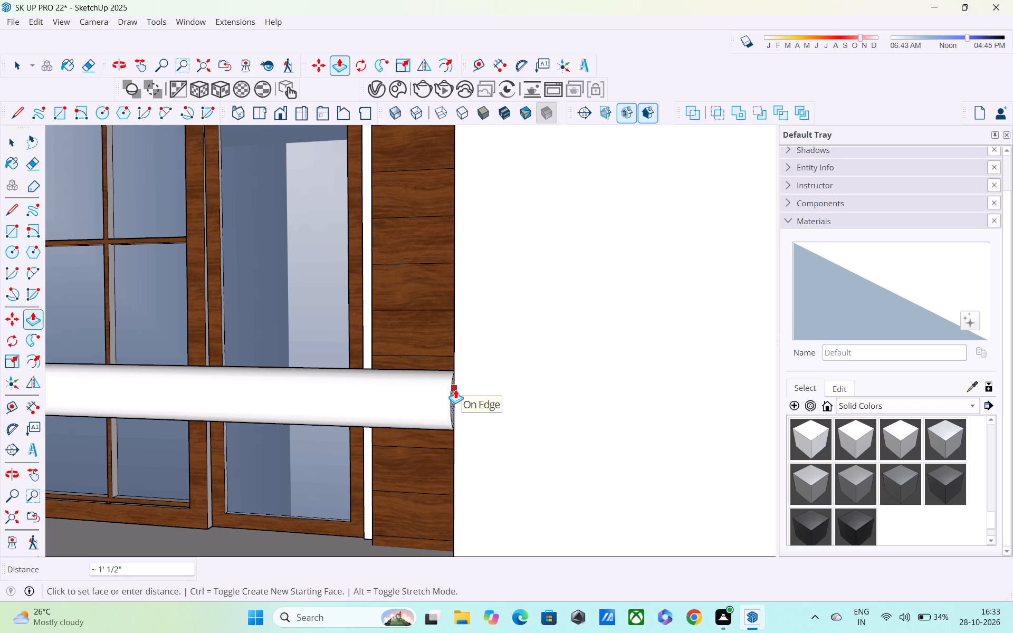
{"action": "left_click", "coordinate": [455, 389]}
Draw an upright rectangle beneath the handrail, from its lower far-end point by the pillar to the upright panel's bottom corner.
{"action": "scroll", "coordinate": [456, 409], "scroll_direction": "down", "scroll_amount": 3}
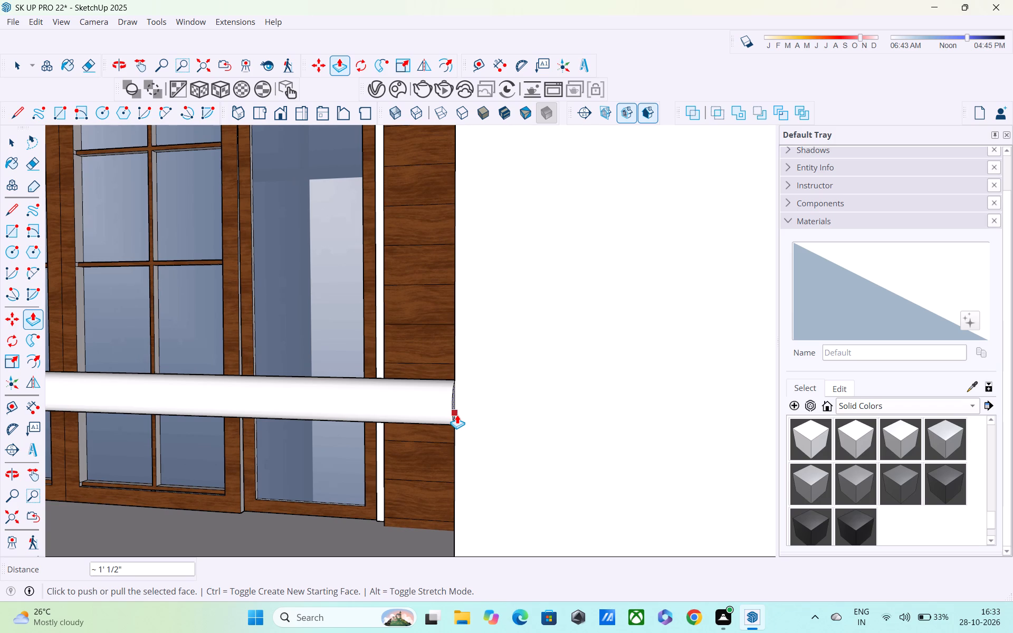
{"action": "scroll", "coordinate": [466, 300], "scroll_direction": "down", "scroll_amount": 15}
{"action": "scroll", "coordinate": [466, 299], "scroll_direction": "down", "scroll_amount": 6}
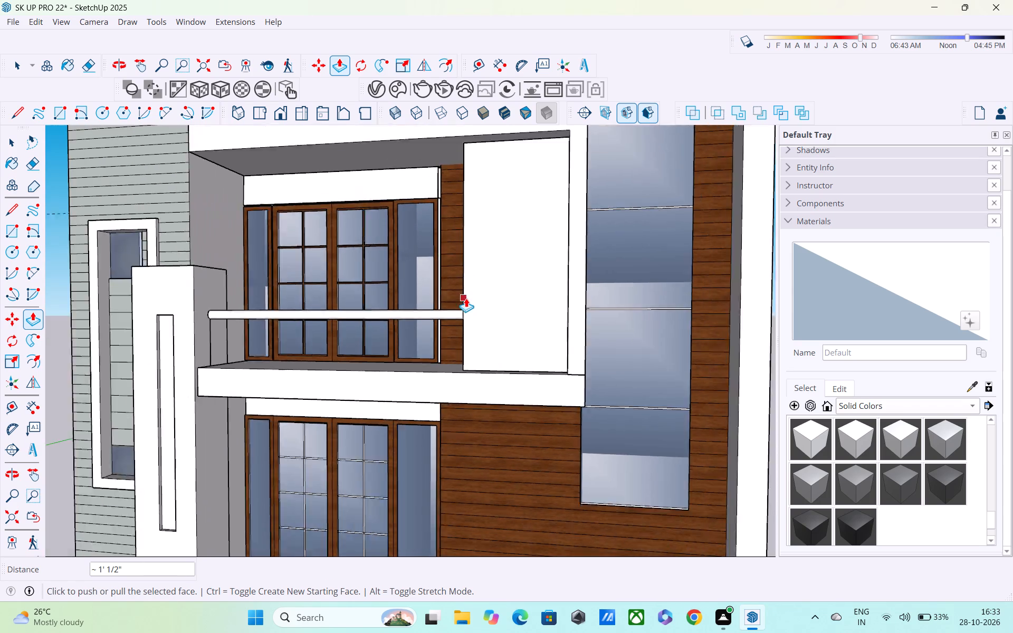
{"action": "scroll", "coordinate": [466, 298], "scroll_direction": "down", "scroll_amount": 2}
{"action": "middle_click_drag", "start_coordinate": [448, 270], "coordinate": [441, 249]}
{"action": "scroll", "coordinate": [441, 245], "scroll_direction": "up", "scroll_amount": 7}
{"action": "scroll", "coordinate": [250, 327], "scroll_direction": "up", "scroll_amount": 5}
{"action": "middle_click_drag", "start_coordinate": [246, 316], "coordinate": [242, 313]}
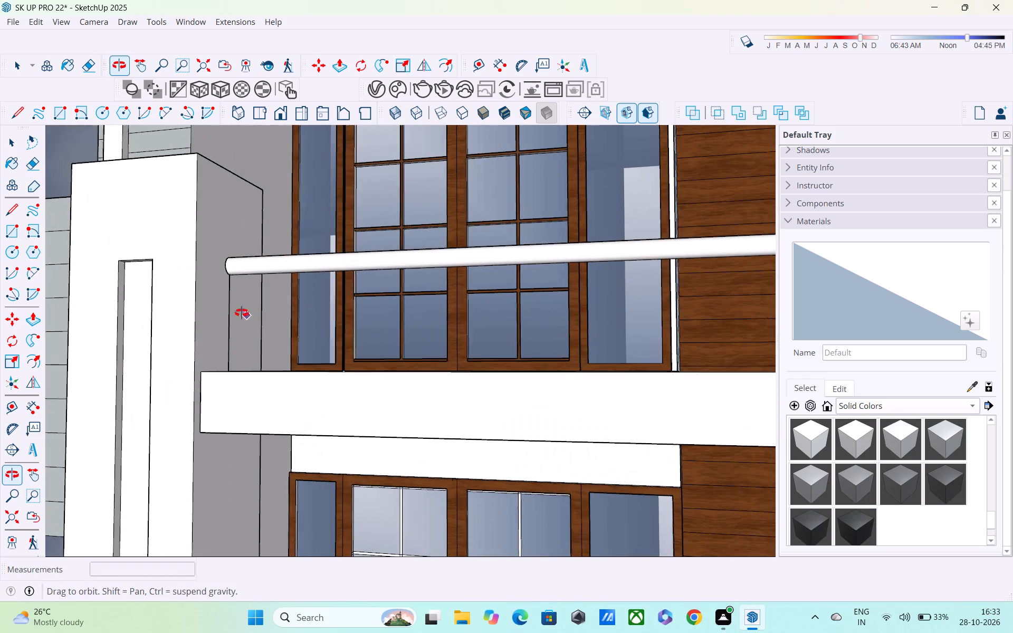
{"action": "middle_click_drag", "start_coordinate": [242, 313], "coordinate": [201, 284]}
{"action": "key", "text": "r"}
{"action": "scroll", "coordinate": [196, 279], "scroll_direction": "up", "scroll_amount": 3}
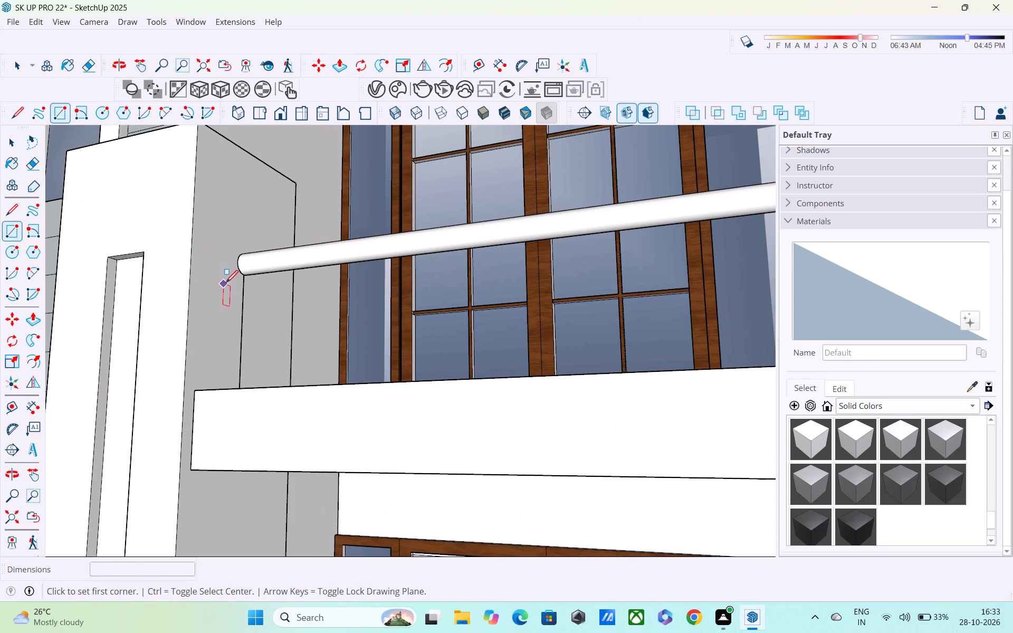
{"action": "left_click", "coordinate": [247, 277]}
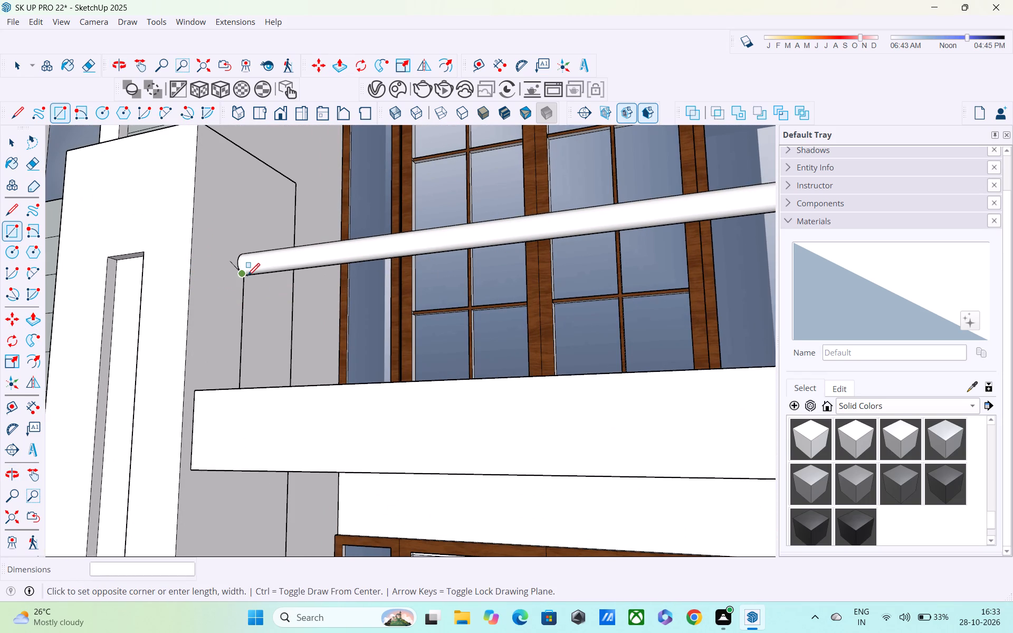
{"action": "middle_click_drag", "start_coordinate": [465, 379], "coordinate": [319, 441], "text": "shift"}
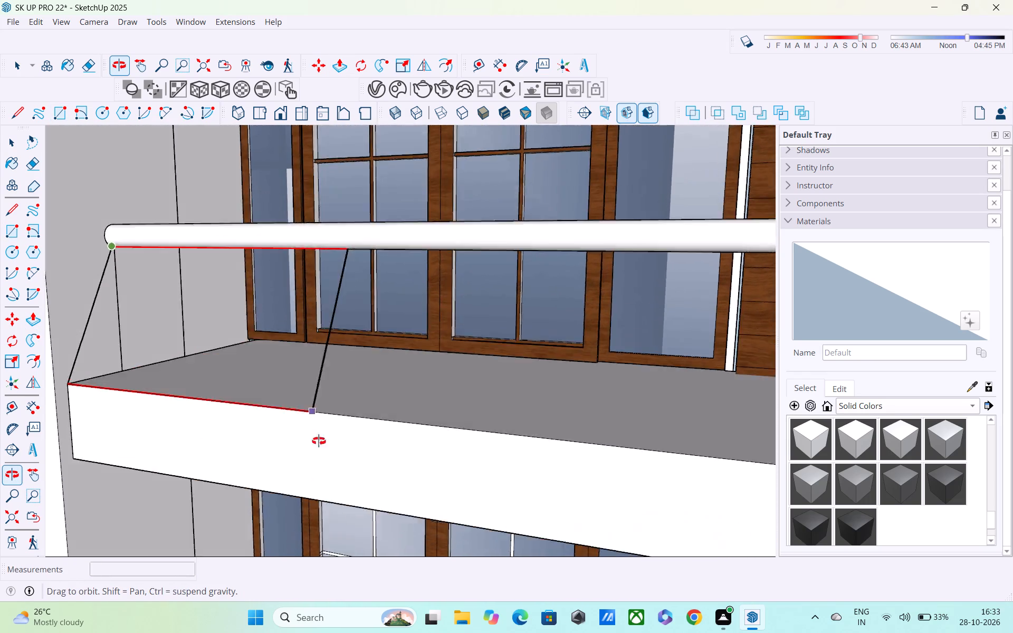
{"action": "middle_click_drag", "start_coordinate": [319, 441], "coordinate": [570, 460], "text": "shift"}
{"action": "middle_click_drag", "start_coordinate": [571, 459], "coordinate": [70, 432]}
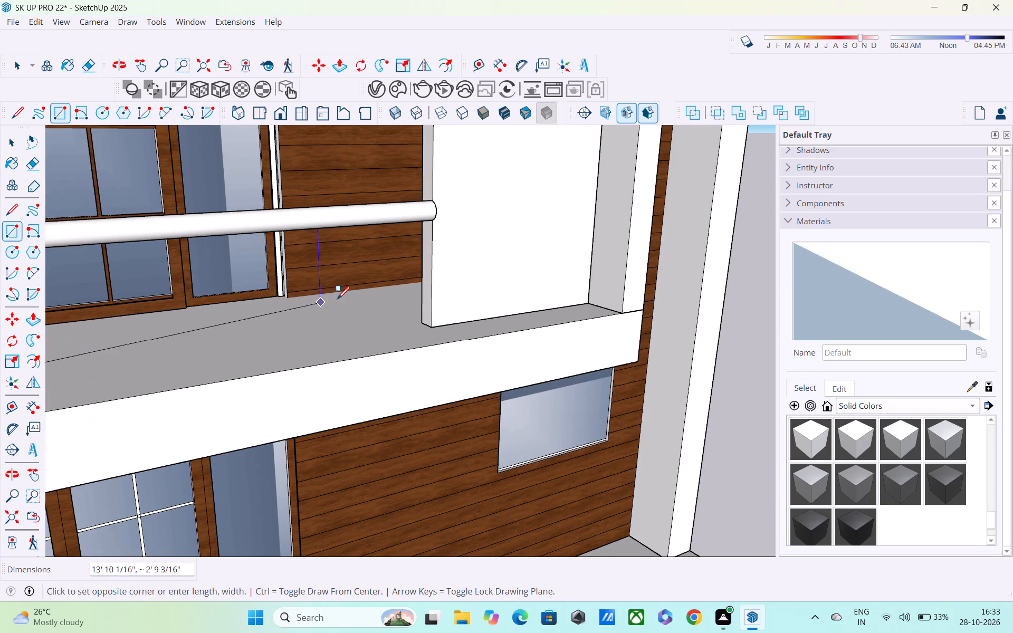
{"action": "left_click", "coordinate": [426, 329]}
Paint the railing face beneath the middle balcony's handrail with the Glass_Basic_01 material.
{"action": "scroll", "coordinate": [431, 330], "scroll_direction": "down", "scroll_amount": 6}
{"action": "middle_click_drag", "start_coordinate": [431, 330], "coordinate": [412, 320]}
{"action": "scroll", "coordinate": [408, 315], "scroll_direction": "up", "scroll_amount": 1}
{"action": "scroll", "coordinate": [404, 305], "scroll_direction": "down", "scroll_amount": 6}
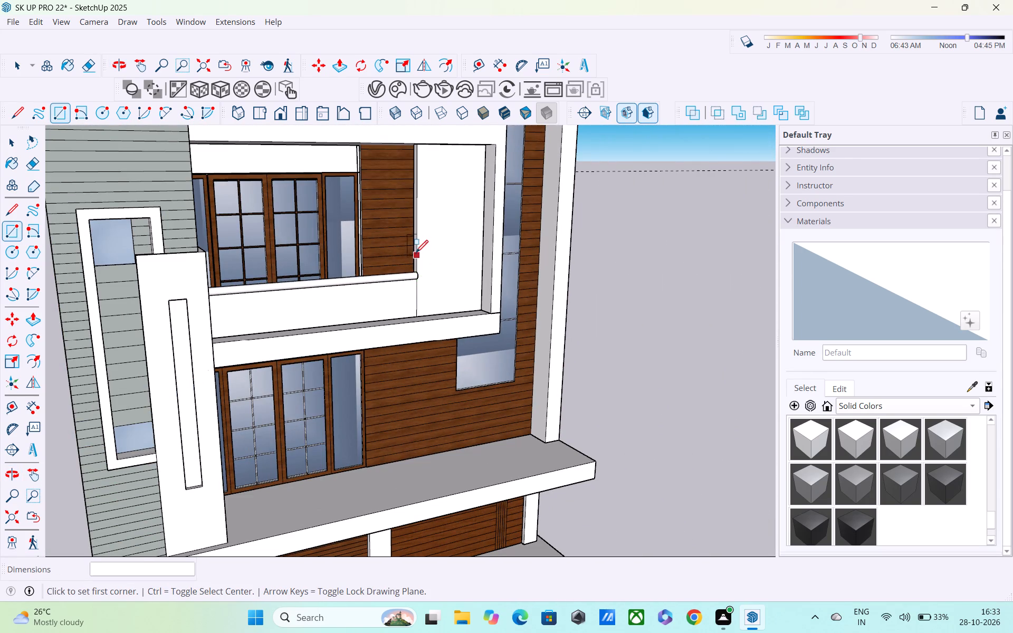
{"action": "scroll", "coordinate": [416, 252], "scroll_direction": "down", "scroll_amount": 7}
{"action": "middle_click_drag", "start_coordinate": [408, 250], "coordinate": [359, 202]}
{"action": "scroll", "coordinate": [385, 224], "scroll_direction": "up", "scroll_amount": 7}
{"action": "scroll", "coordinate": [444, 243], "scroll_direction": "up", "scroll_amount": 4}
{"action": "middle_click_drag", "start_coordinate": [464, 276], "coordinate": [417, 260]}
{"action": "scroll", "coordinate": [410, 257], "scroll_direction": "up", "scroll_amount": 4}
{"action": "key", "text": "space"}
{"action": "left_click", "coordinate": [384, 359]}
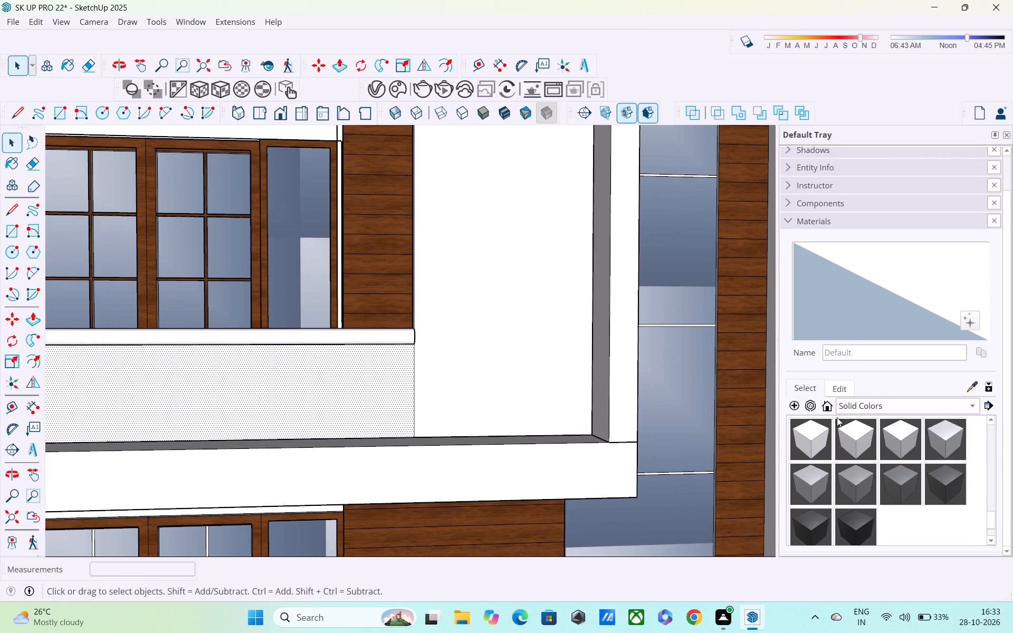
{"action": "left_click", "coordinate": [810, 389]}
{"action": "left_click", "coordinate": [846, 406]}
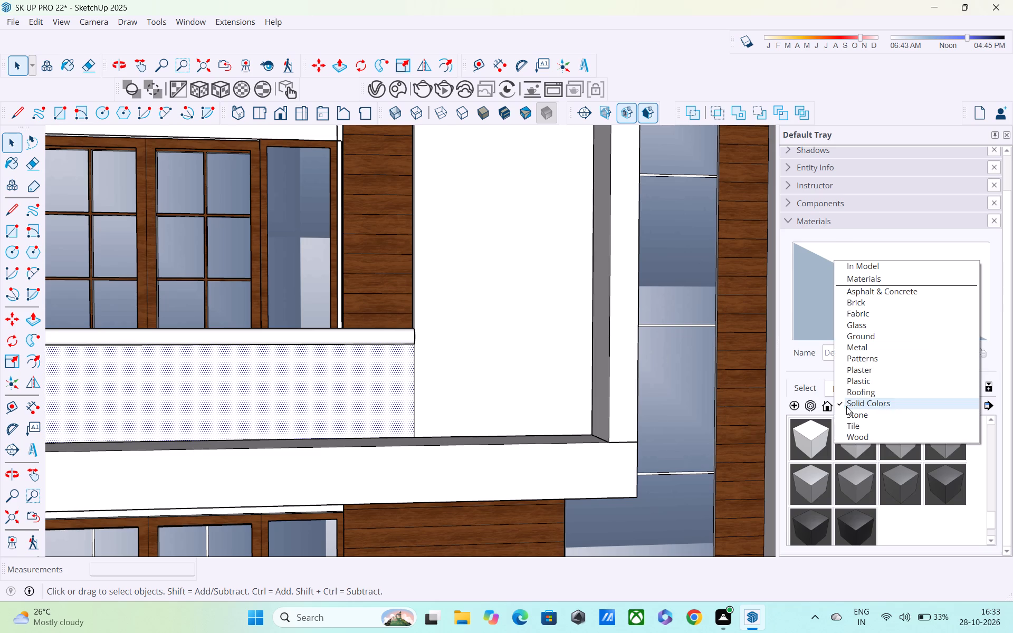
{"action": "left_click", "coordinate": [866, 325]}
{"action": "left_click", "coordinate": [816, 436]}
{"action": "left_click", "coordinate": [383, 387]}
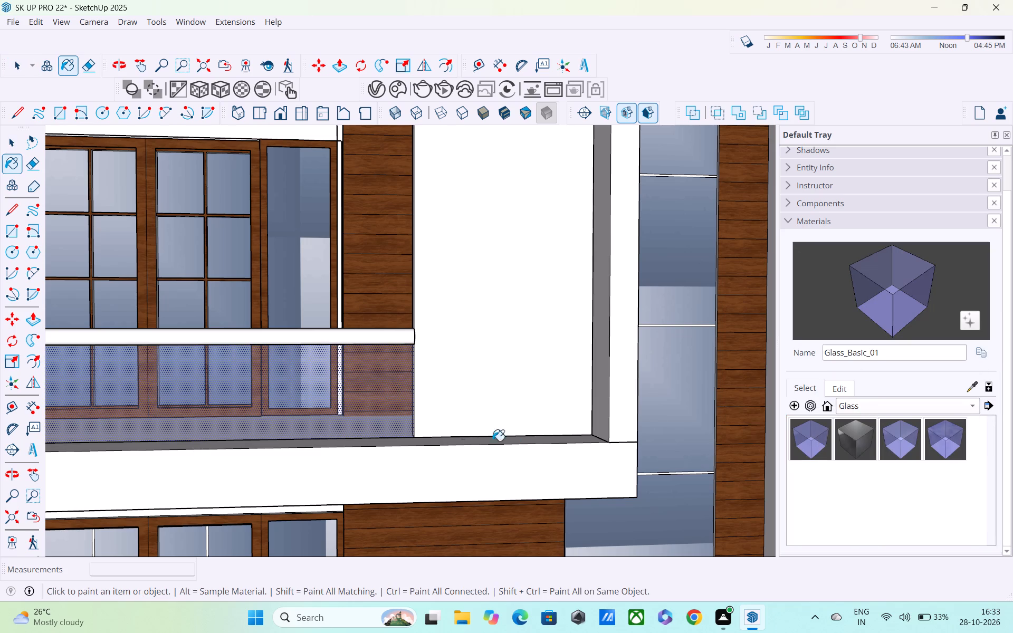
{"action": "scroll", "coordinate": [494, 407], "scroll_direction": "down", "scroll_amount": 7}
{"action": "key", "text": "space"}
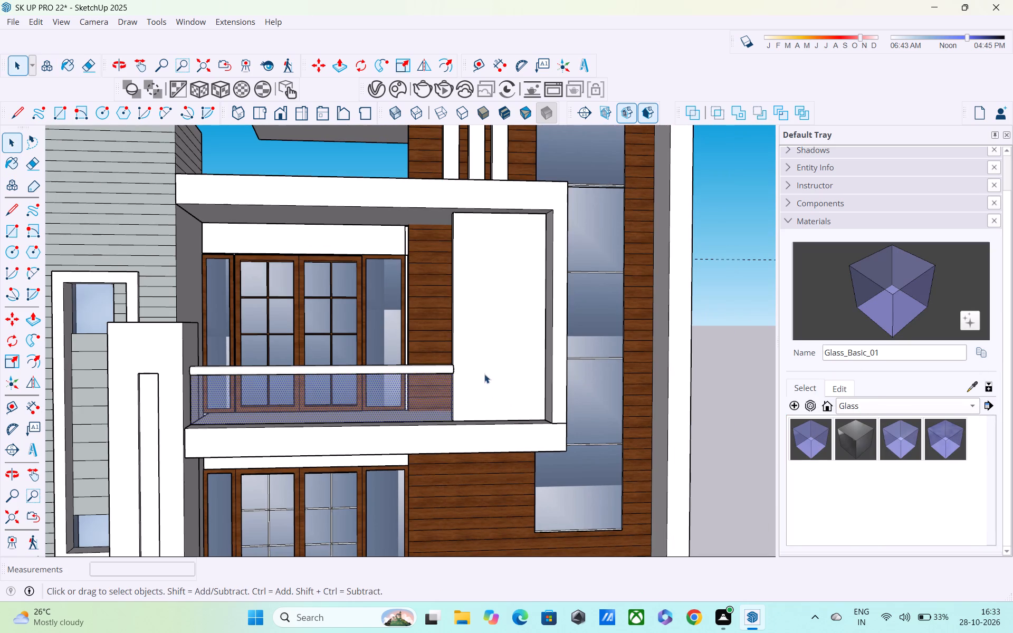
Paint the middle balcony's round handrail with the Metal_Cladding_01_1K material.
{"action": "scroll", "coordinate": [471, 377], "scroll_direction": "down", "scroll_amount": 7}
{"action": "middle_click_drag", "start_coordinate": [458, 377], "coordinate": [176, 413]}
{"action": "scroll", "coordinate": [176, 413], "scroll_direction": "up", "scroll_amount": 1}
{"action": "key", "text": "space"}
{"action": "left_click", "coordinate": [180, 342]}
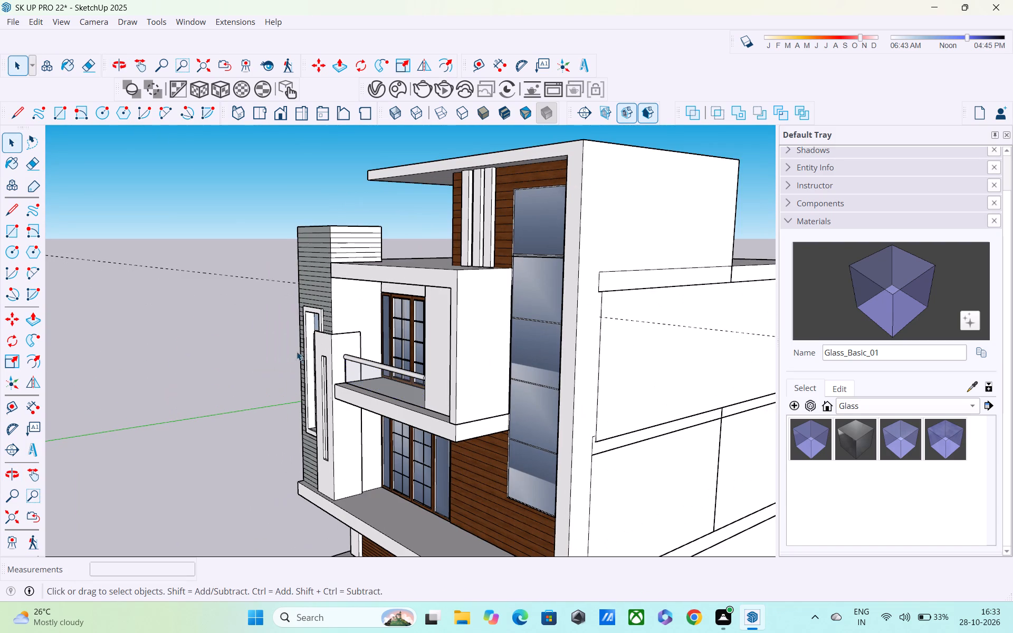
{"action": "scroll", "coordinate": [338, 365], "scroll_direction": "up", "scroll_amount": 6}
{"action": "scroll", "coordinate": [361, 350], "scroll_direction": "down", "scroll_amount": 1}
{"action": "scroll", "coordinate": [365, 350], "scroll_direction": "up", "scroll_amount": 10}
{"action": "scroll", "coordinate": [385, 358], "scroll_direction": "down", "scroll_amount": 1}
{"action": "scroll", "coordinate": [391, 371], "scroll_direction": "up", "scroll_amount": 4}
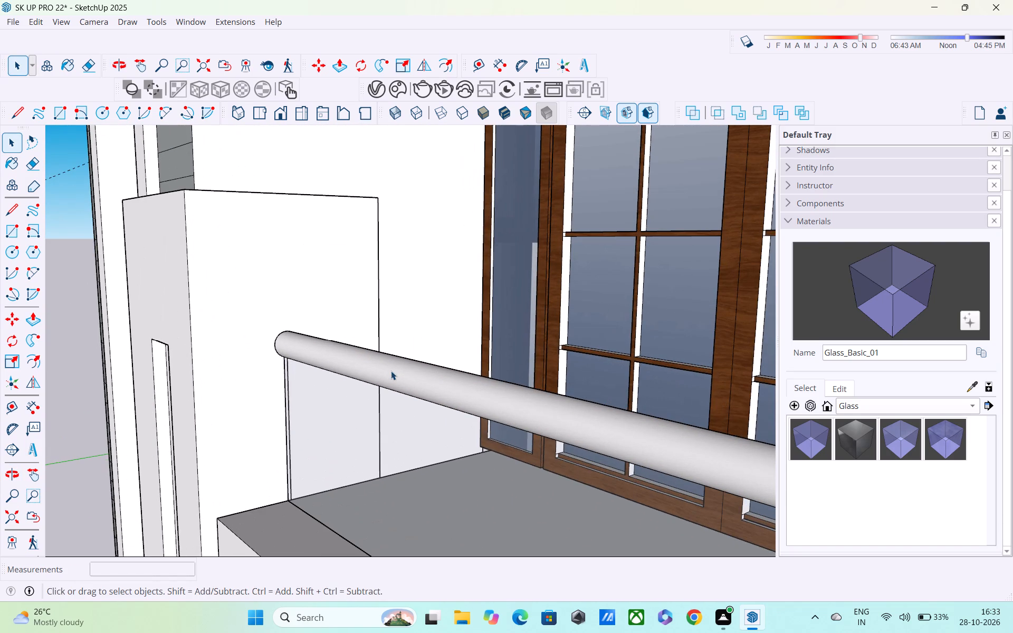
{"action": "left_click", "coordinate": [409, 383]}
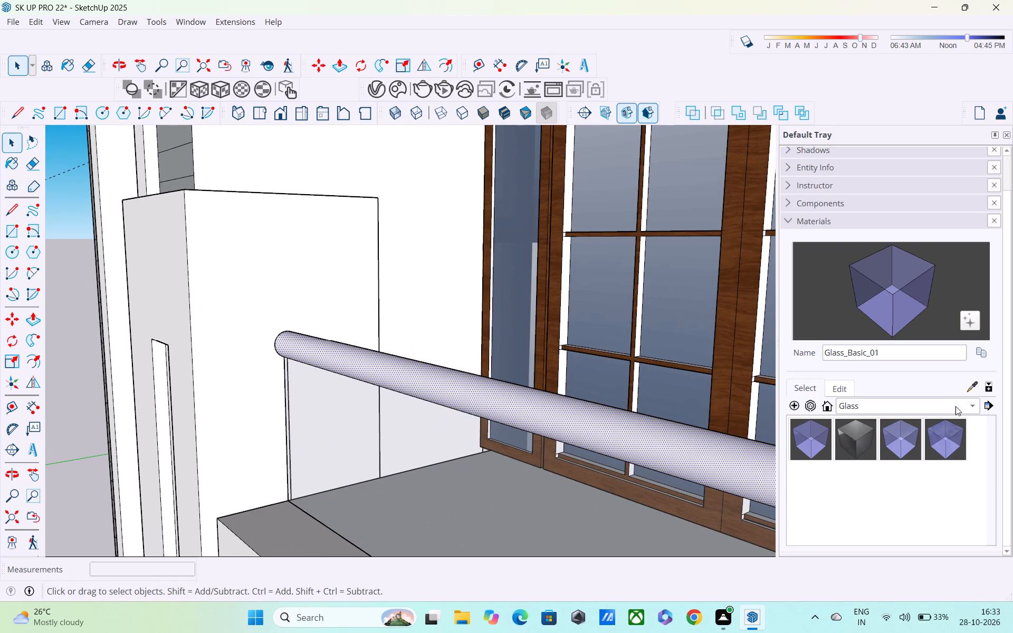
{"action": "left_click", "coordinate": [937, 413]}
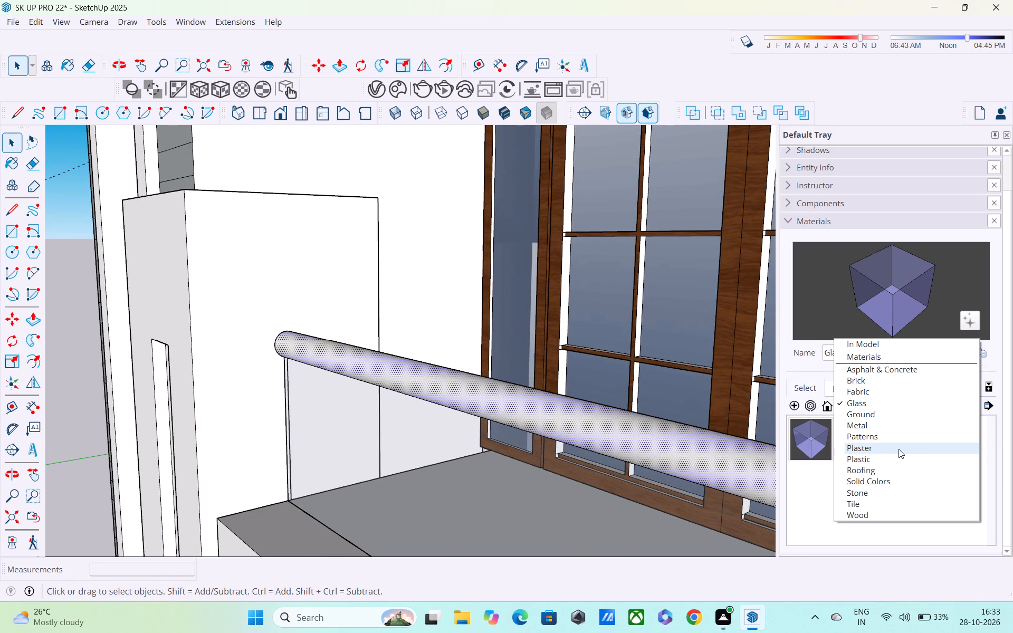
{"action": "left_click", "coordinate": [893, 429]}
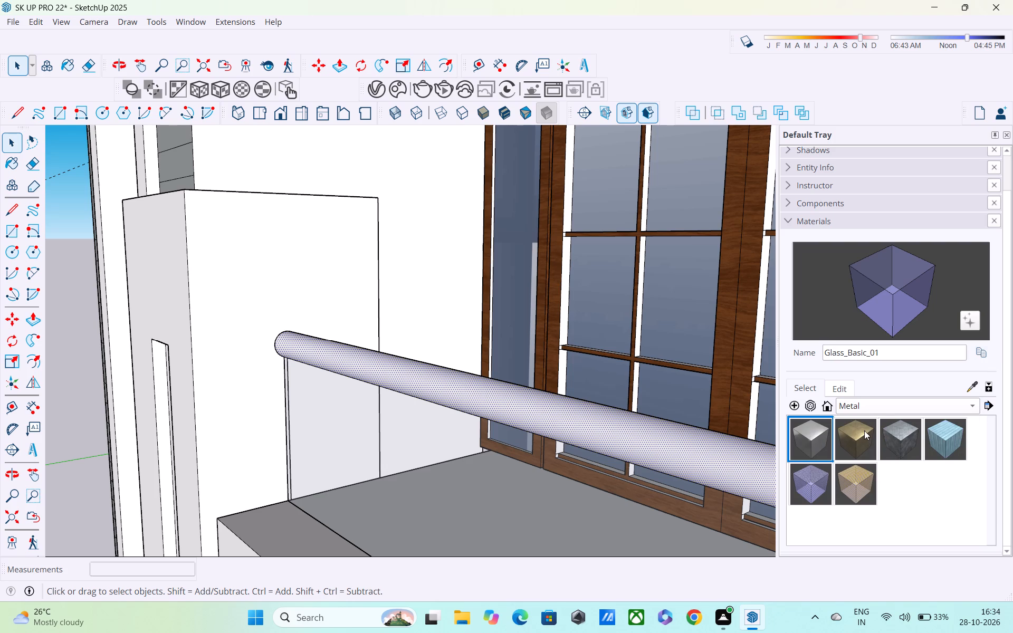
{"action": "left_click", "coordinate": [951, 429]}
{"action": "left_click", "coordinate": [677, 434]}
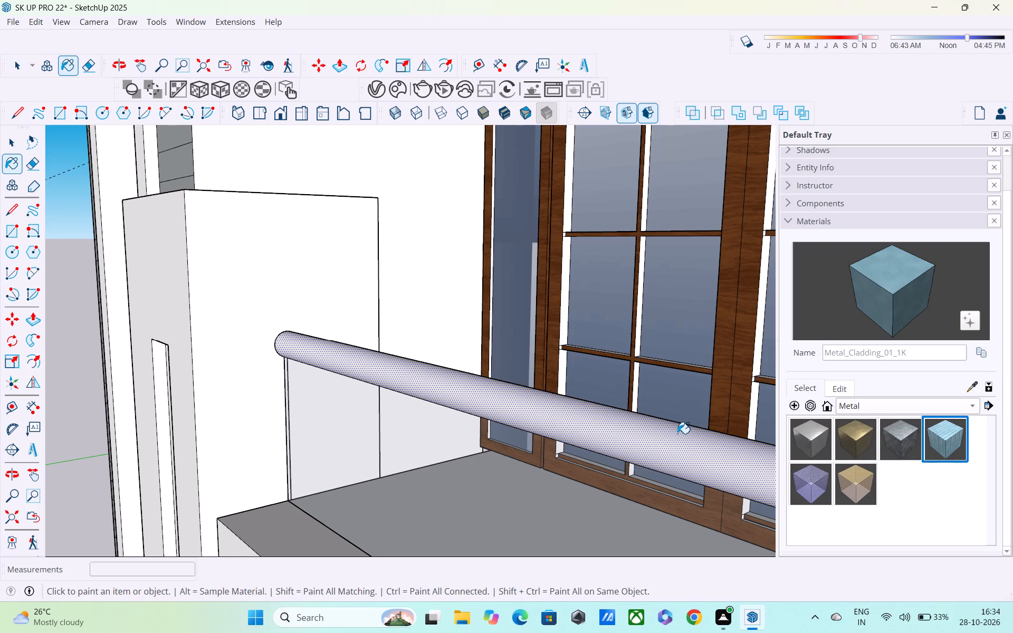
Clear the selection and examine the middle balcony's painted railing and blank white end panel within the whole front facade.
{"action": "scroll", "coordinate": [754, 443], "scroll_direction": "down", "scroll_amount": 14}
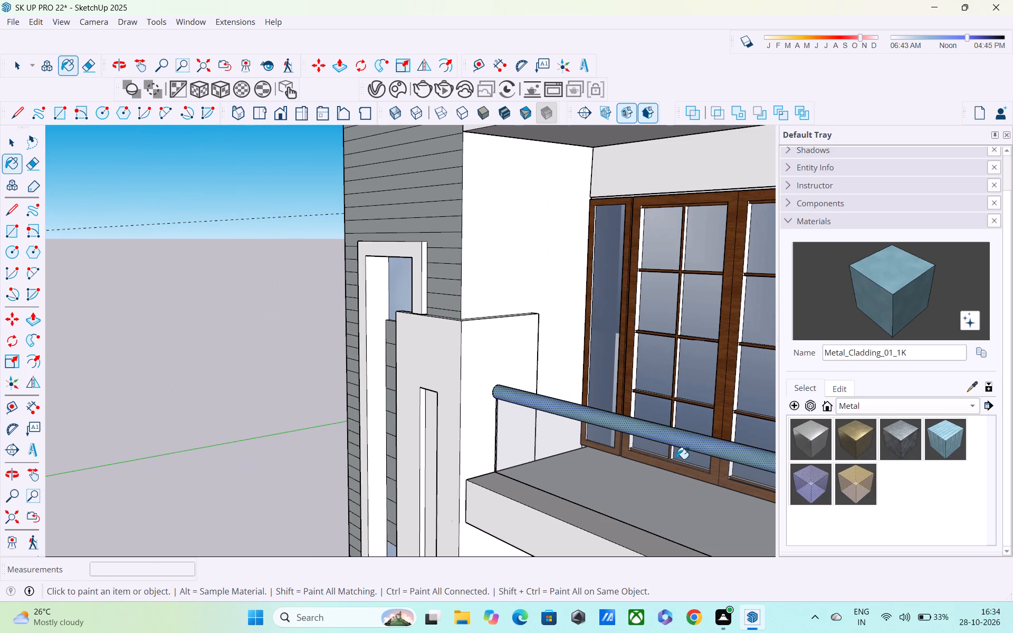
{"action": "key", "text": "grave"}
{"action": "key", "text": "Escape"}
{"action": "key", "text": "space"}
{"action": "left_click", "coordinate": [234, 329]}
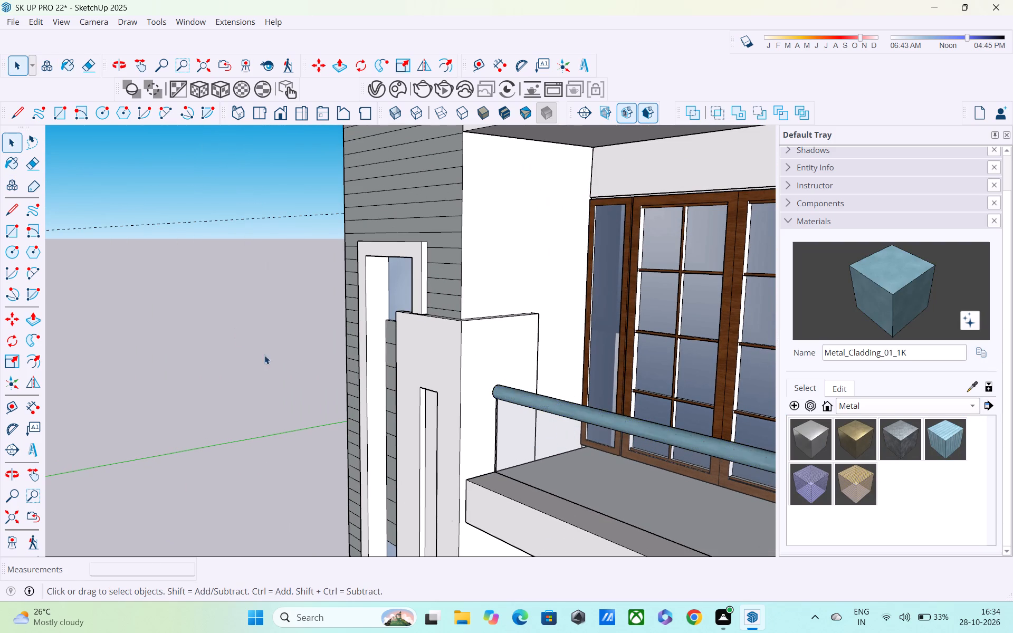
{"action": "middle_click_drag", "start_coordinate": [545, 557], "coordinate": [654, 507]}
{"action": "scroll", "coordinate": [663, 491], "scroll_direction": "up", "scroll_amount": 1}
{"action": "scroll", "coordinate": [665, 475], "scroll_direction": "down", "scroll_amount": 7}
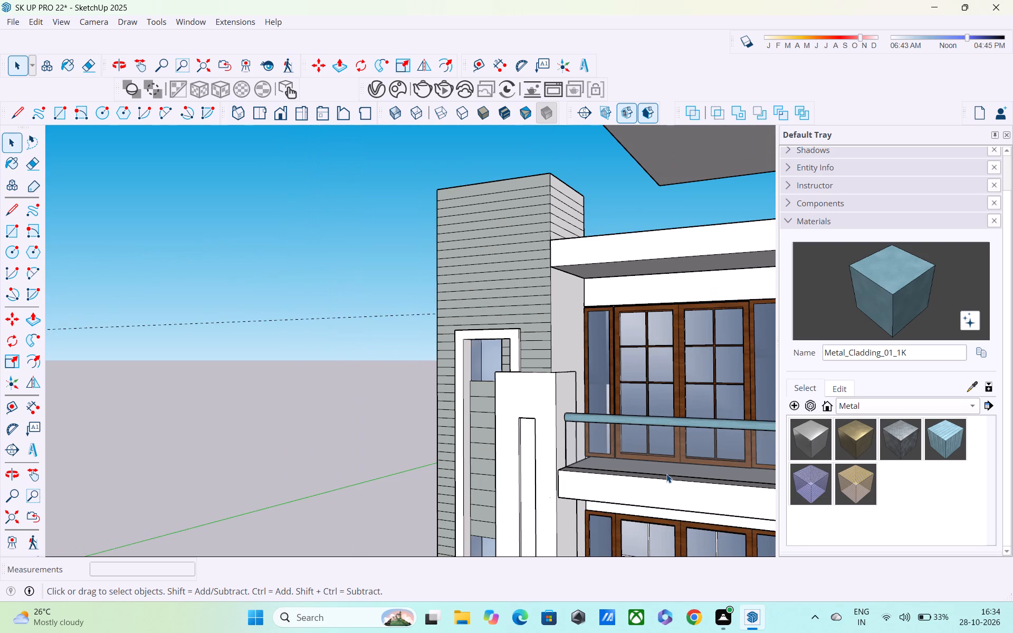
{"action": "middle_click_drag", "start_coordinate": [644, 474], "coordinate": [410, 422], "text": "shift"}
{"action": "scroll", "coordinate": [410, 422], "scroll_direction": "down", "scroll_amount": 5}
{"action": "middle_click_drag", "start_coordinate": [434, 453], "coordinate": [502, 468]}
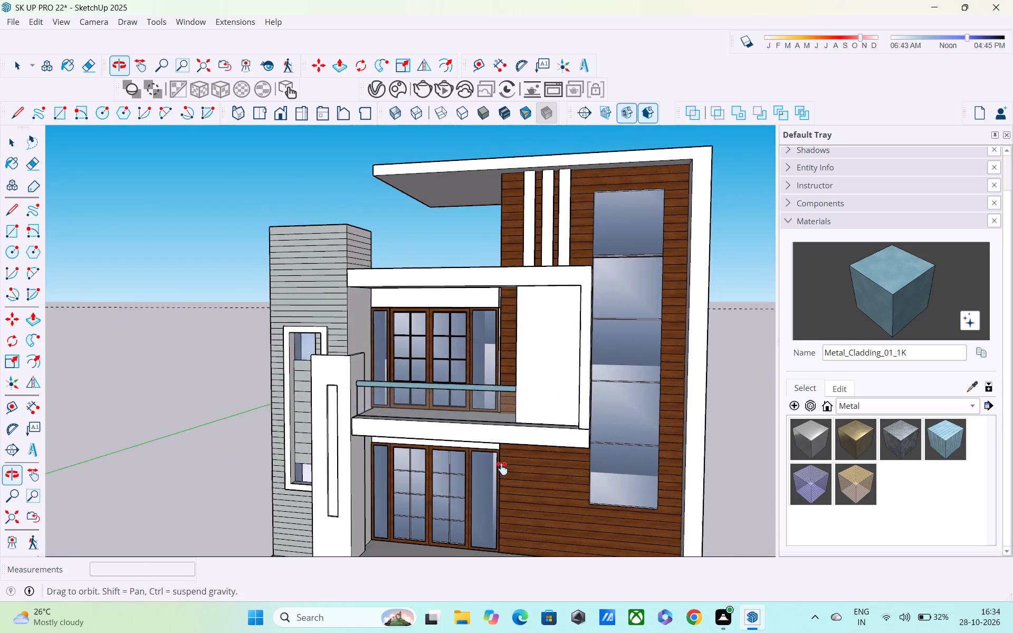
{"action": "middle_click_drag", "start_coordinate": [502, 468], "coordinate": [476, 410]}
{"action": "scroll", "coordinate": [475, 402], "scroll_direction": "up", "scroll_amount": 1}
{"action": "scroll", "coordinate": [475, 402], "scroll_direction": "down", "scroll_amount": 6}
{"action": "middle_click_drag", "start_coordinate": [512, 449], "coordinate": [546, 457]}
{"action": "scroll", "coordinate": [475, 348], "scroll_direction": "up", "scroll_amount": 9}
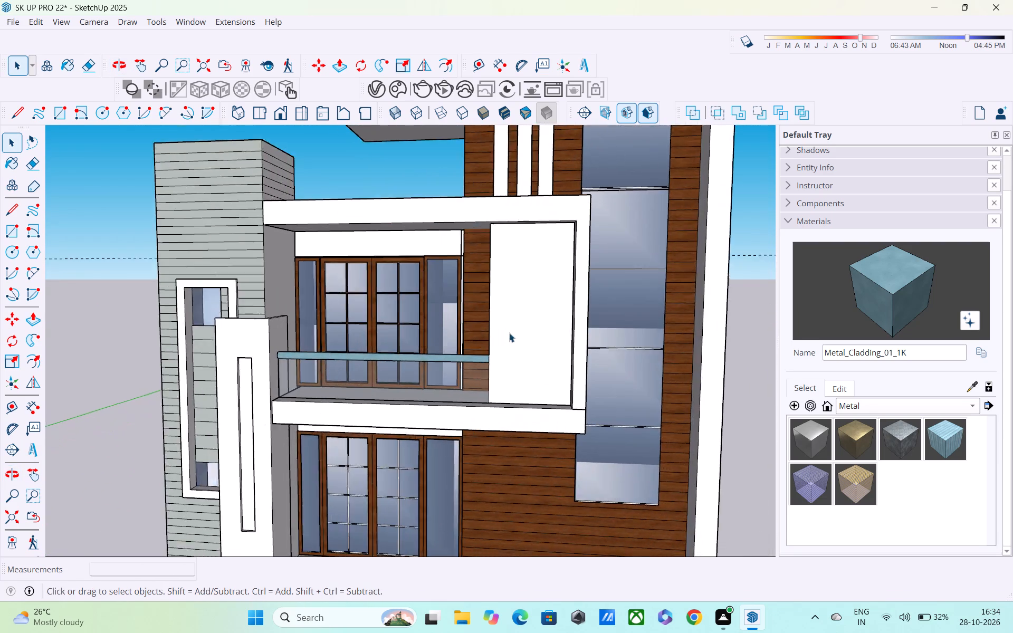
{"action": "scroll", "coordinate": [509, 333], "scroll_direction": "up", "scroll_amount": 1}
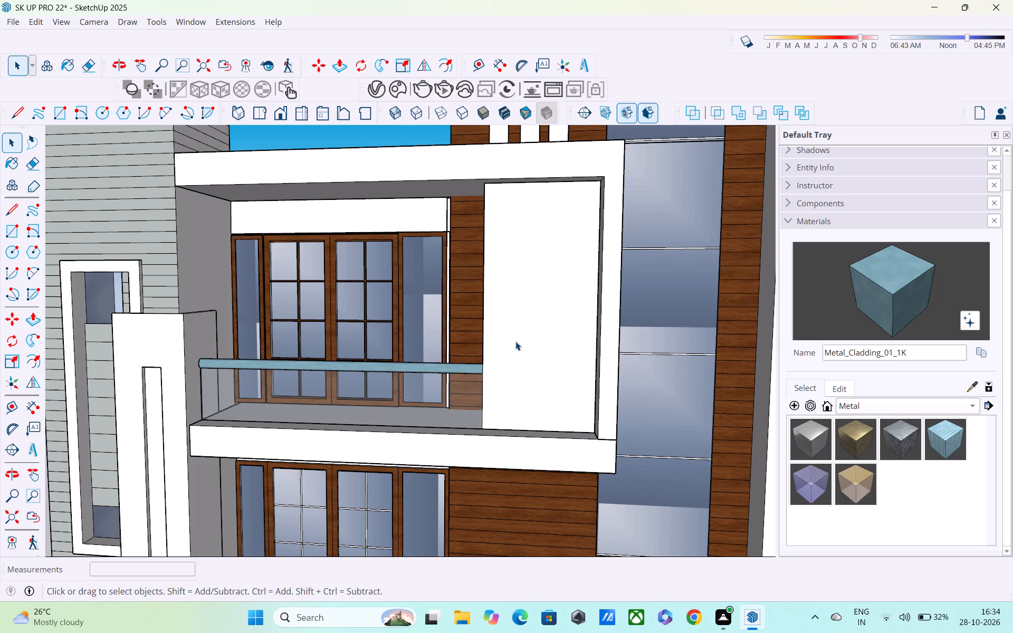
{"action": "left_click", "coordinate": [516, 343]}
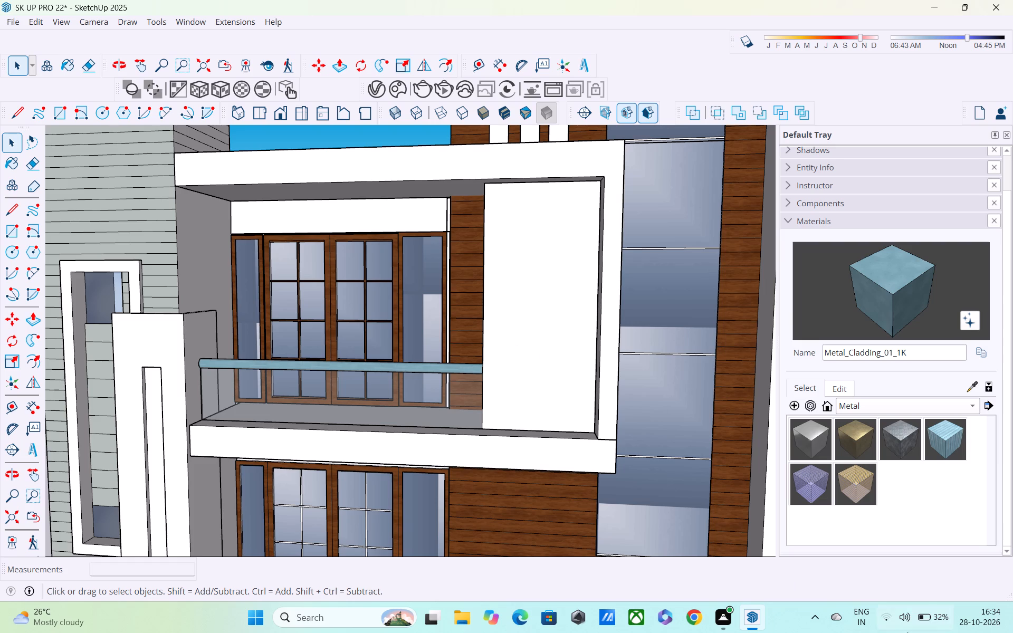
Switch to Chrome, search Google for "sketchup warehouse" and open the 3D Warehouse - SketchUp site.
{"action": "left_click", "coordinate": [699, 611]}
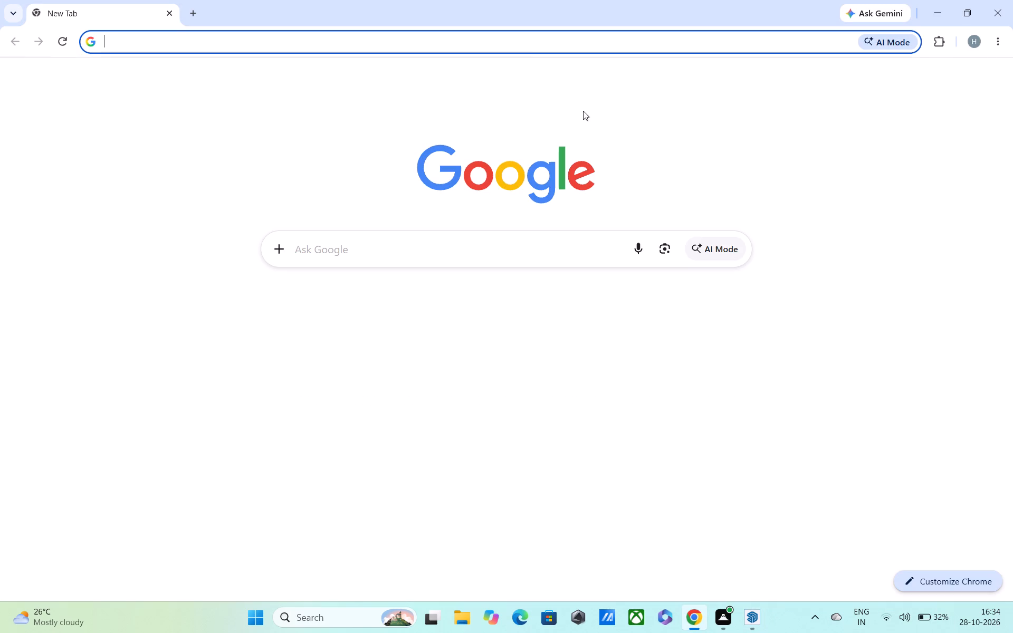
{"action": "left_click", "coordinate": [425, 246]}
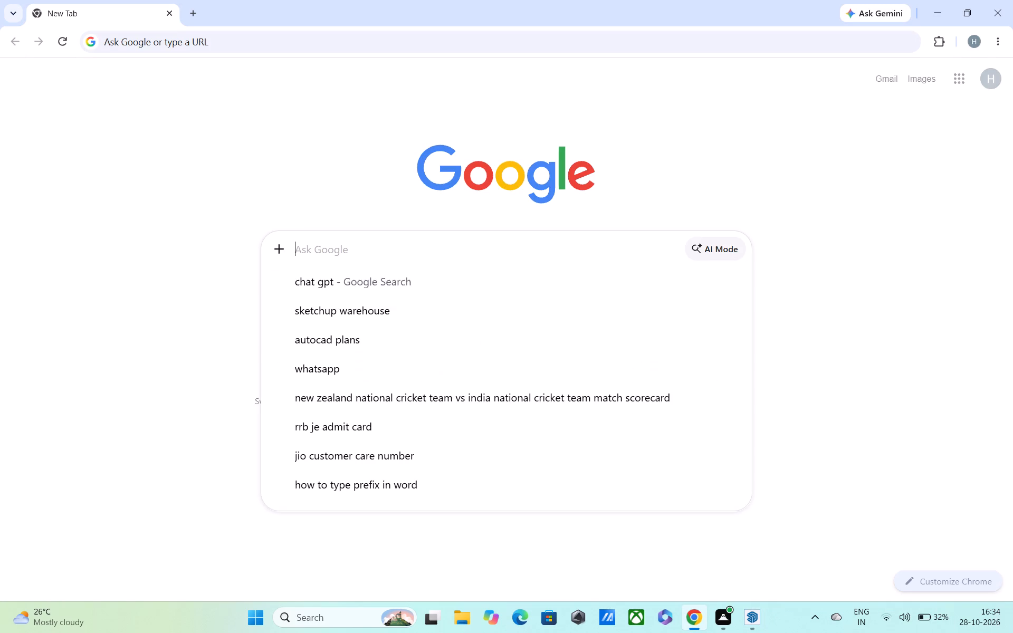
{"action": "left_click", "coordinate": [351, 316]}
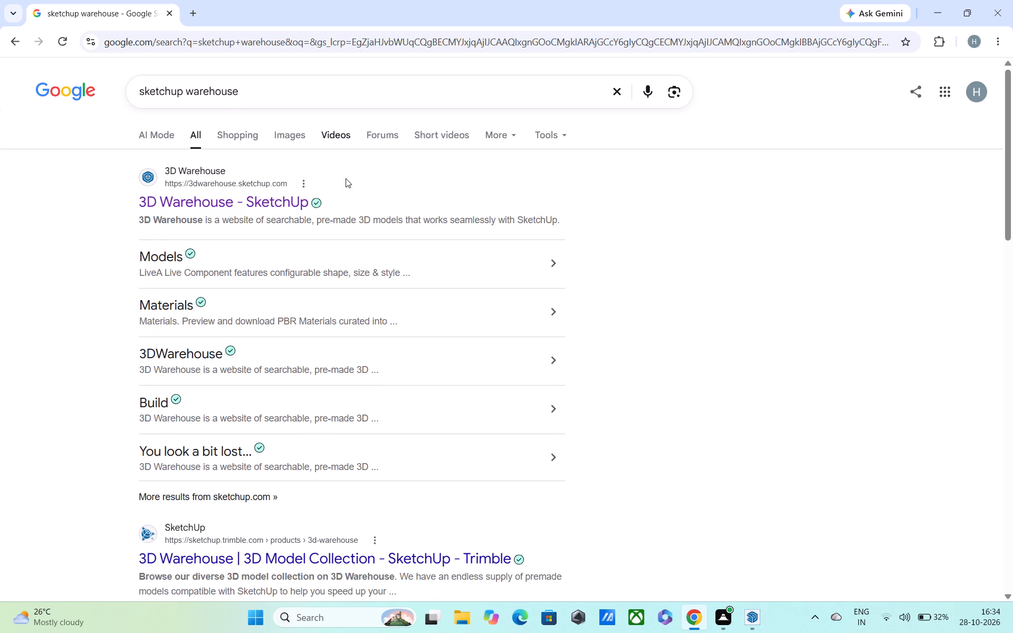
{"action": "left_click", "coordinate": [286, 197]}
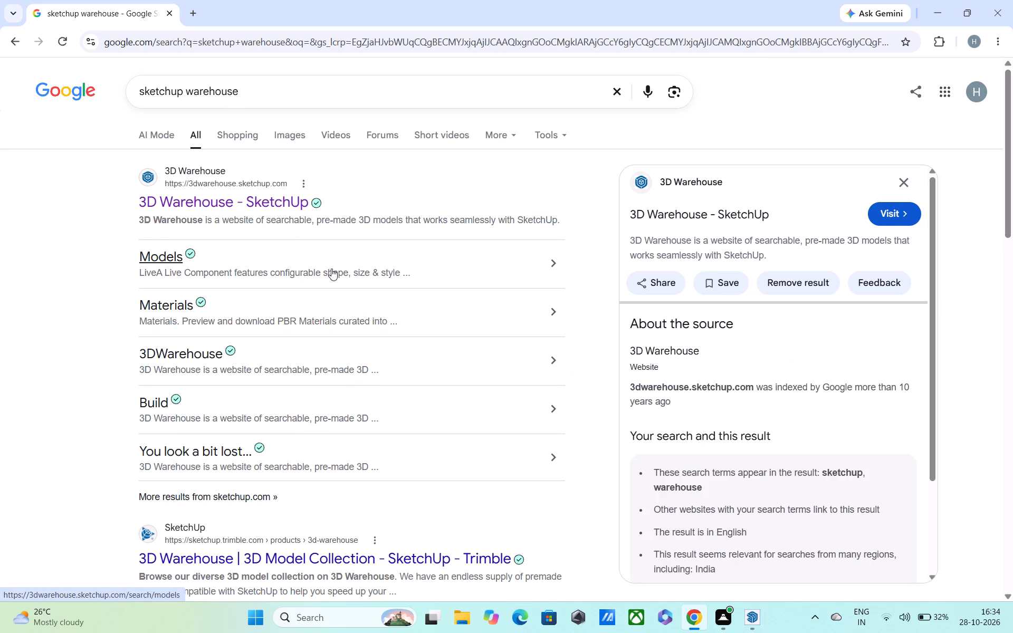
{"action": "left_click", "coordinate": [296, 207]}
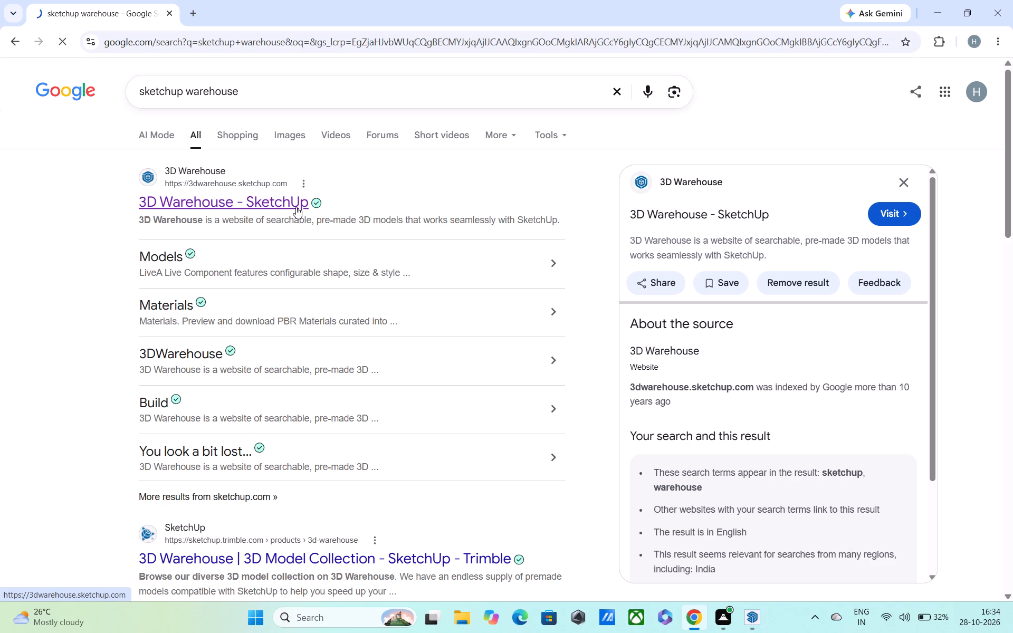
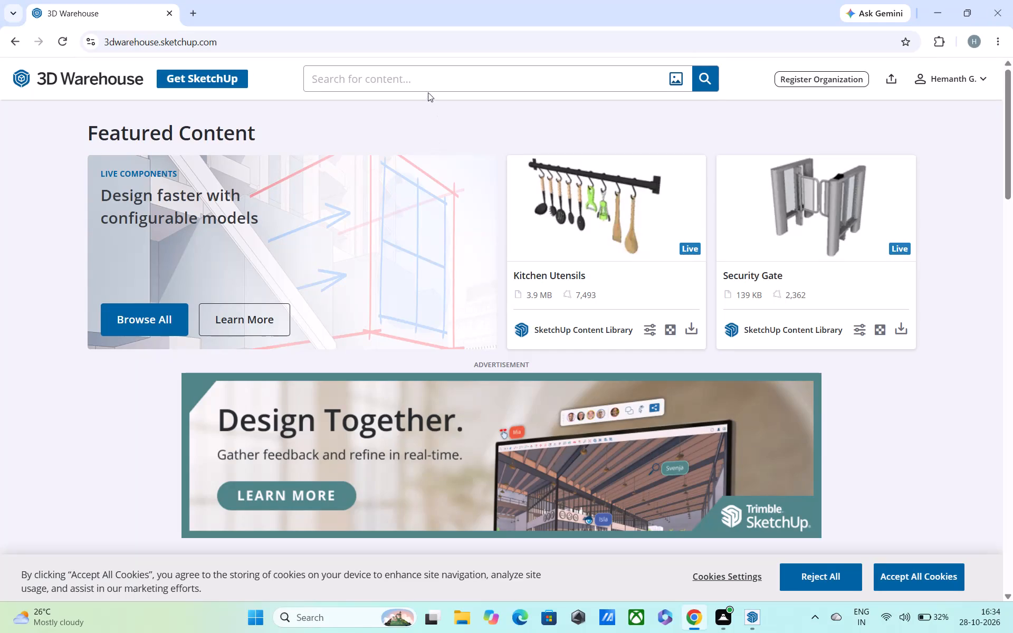
Search 3D Warehouse for "MESH" models.
{"action": "left_click", "coordinate": [432, 83]}
{"action": "type", "text": "MESH"}
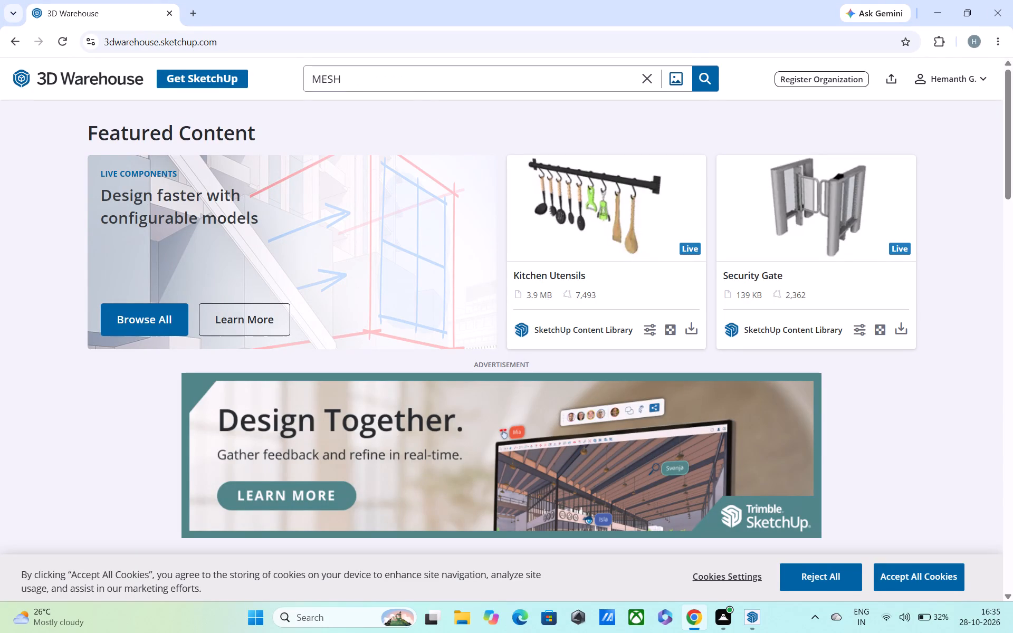
{"action": "key", "text": "Return"}
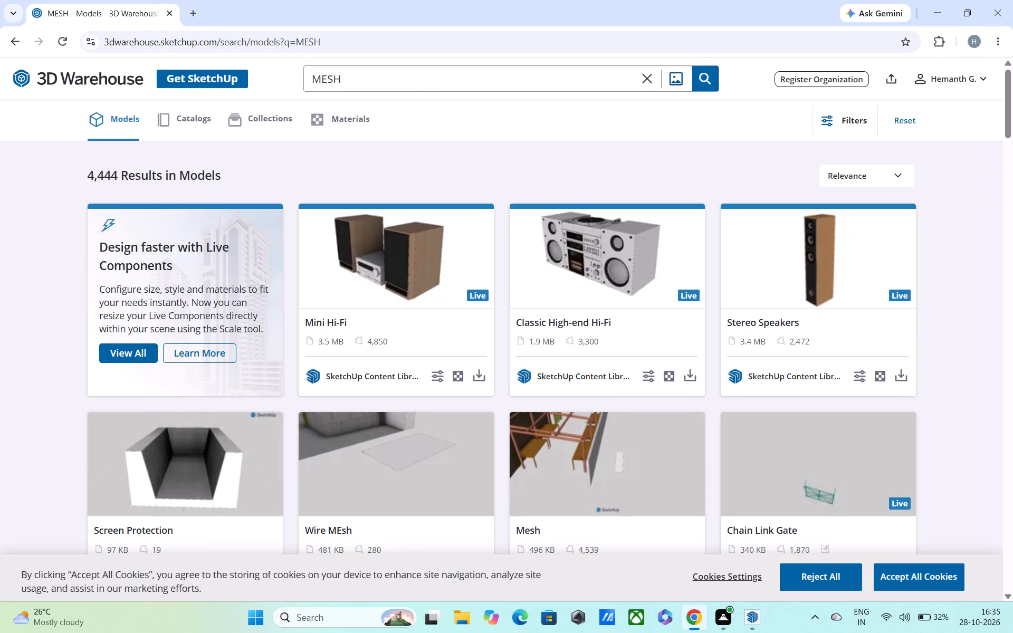
Browse the mesh search results and open the "mesh" model by zz A. with the assorted perforated panel patterns.
{"action": "scroll", "coordinate": [460, 164], "scroll_direction": "down", "scroll_amount": 2}
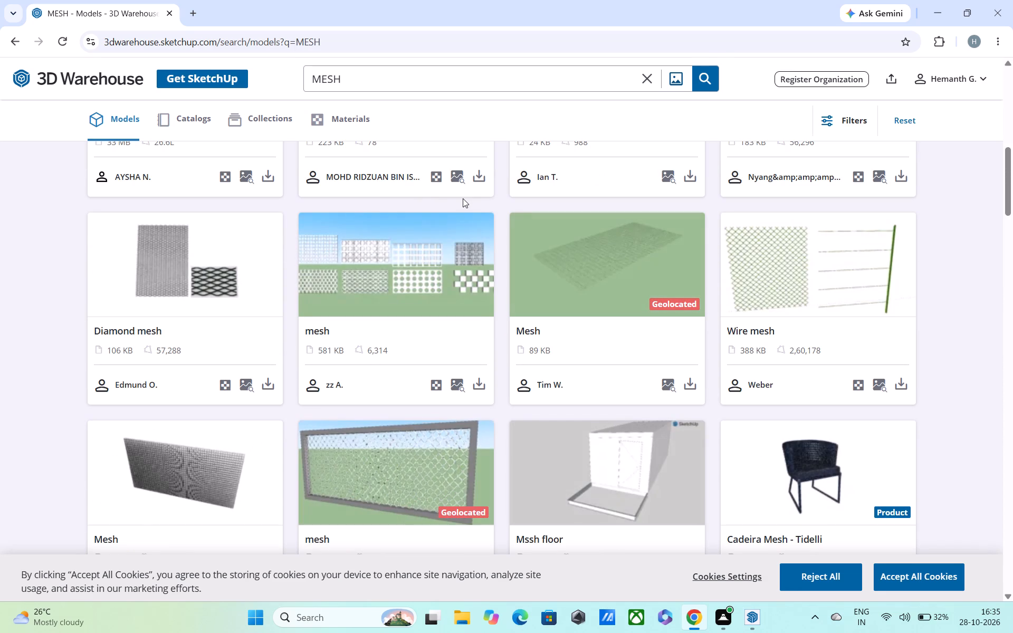
{"action": "scroll", "coordinate": [389, 273], "scroll_direction": "up", "scroll_amount": 3}
{"action": "scroll", "coordinate": [388, 274], "scroll_direction": "down", "scroll_amount": 2}
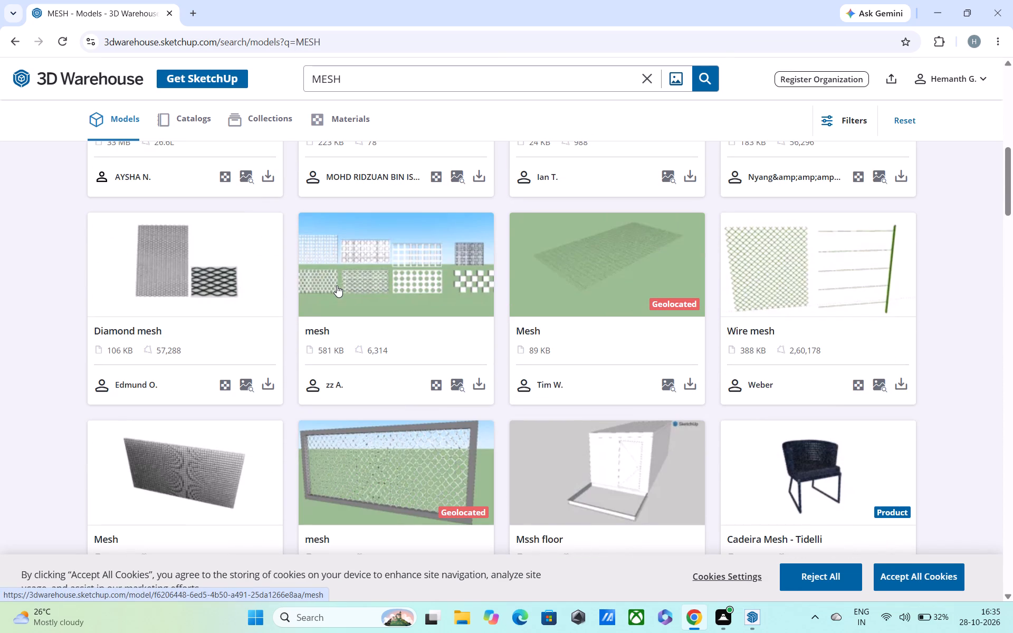
{"action": "scroll", "coordinate": [337, 285], "scroll_direction": "down", "scroll_amount": 1}
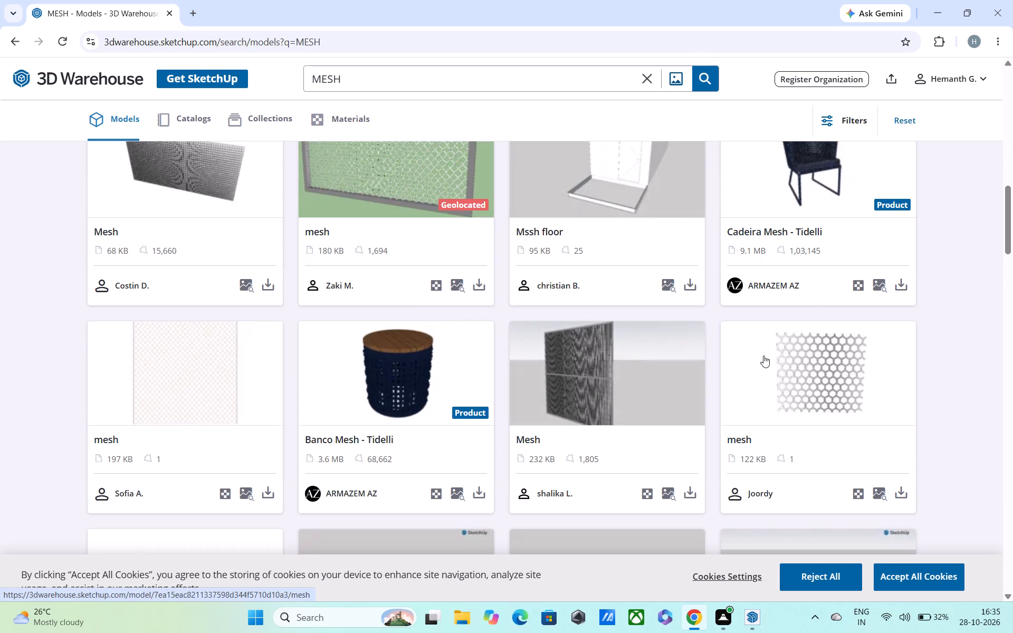
{"action": "scroll", "coordinate": [764, 354], "scroll_direction": "down", "scroll_amount": 2}
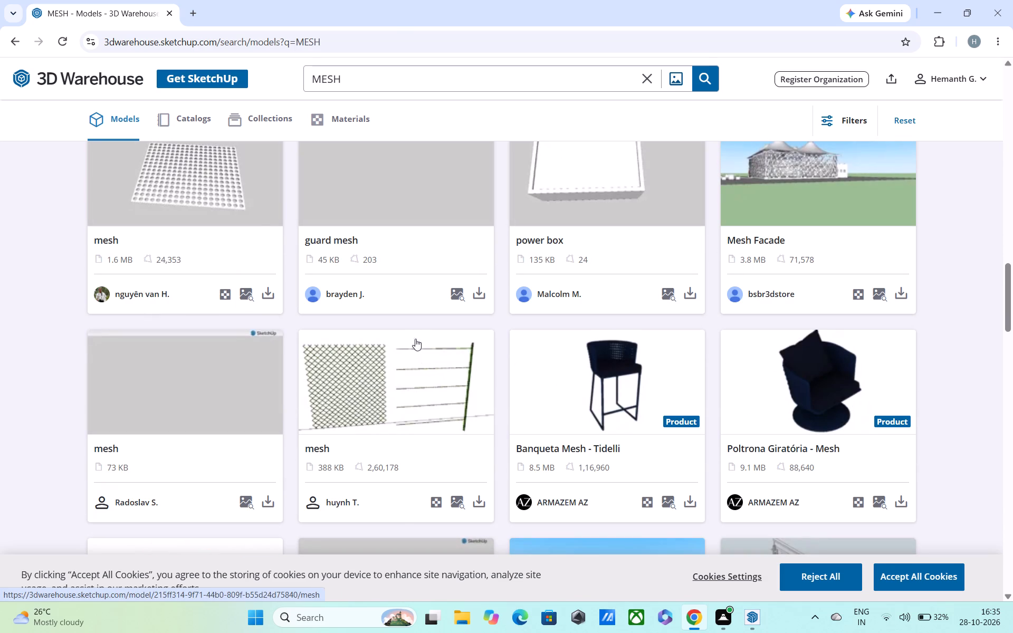
{"action": "scroll", "coordinate": [269, 191], "scroll_direction": "down", "scroll_amount": 3}
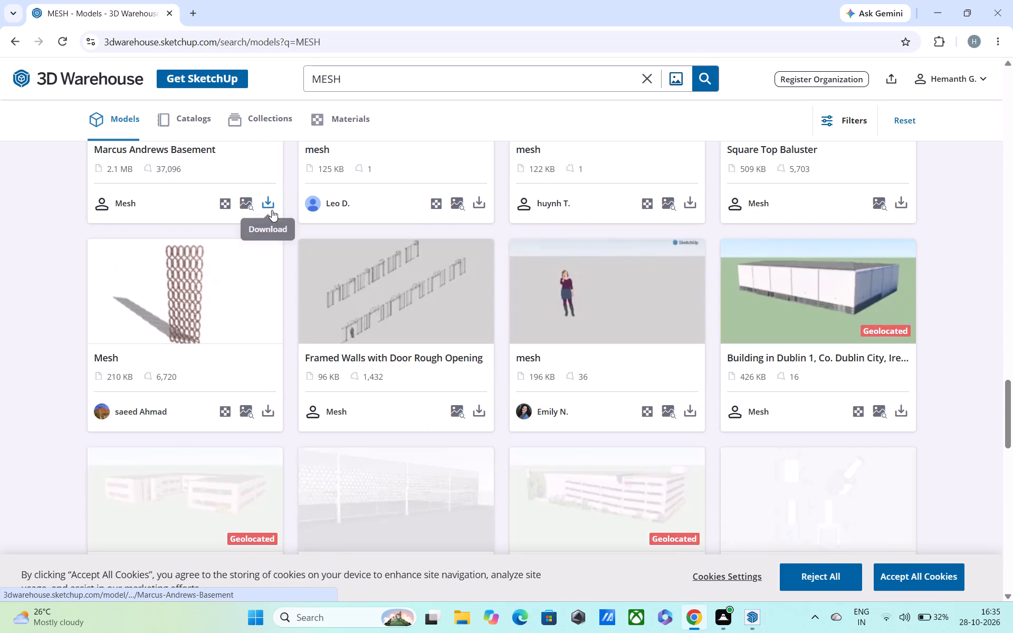
{"action": "scroll", "coordinate": [286, 281], "scroll_direction": "down", "scroll_amount": 1}
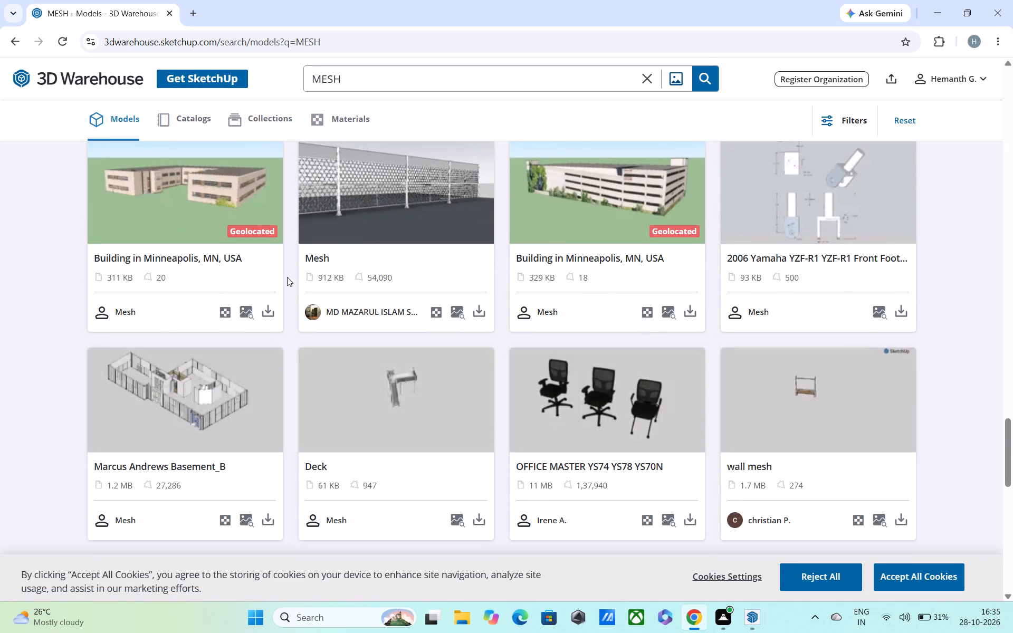
{"action": "scroll", "coordinate": [287, 276], "scroll_direction": "up", "scroll_amount": 8}
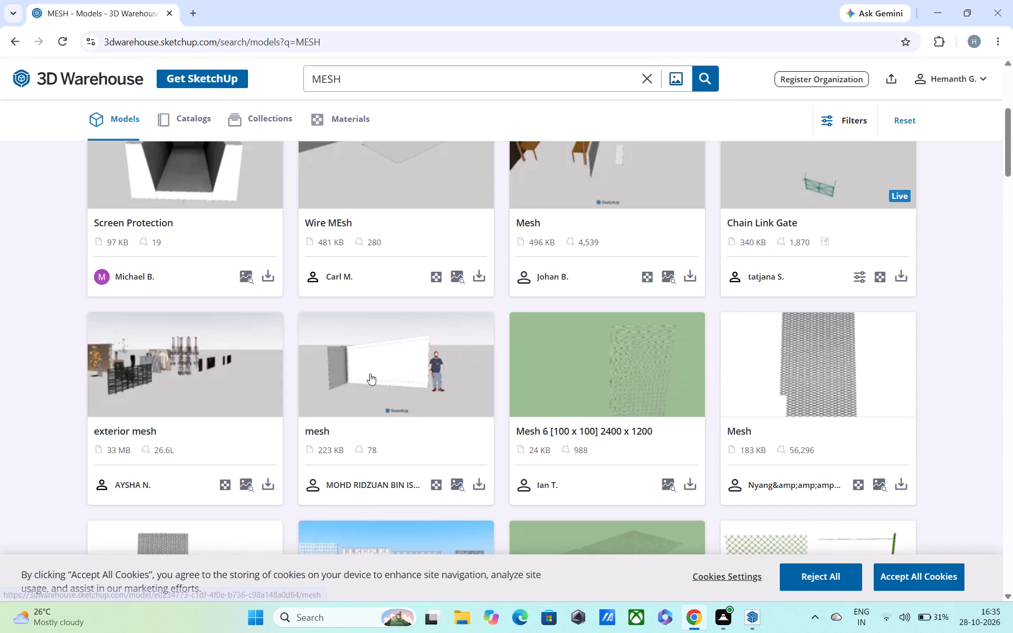
{"action": "scroll", "coordinate": [370, 373], "scroll_direction": "down", "scroll_amount": 1}
{"action": "left_click", "coordinate": [353, 302]}
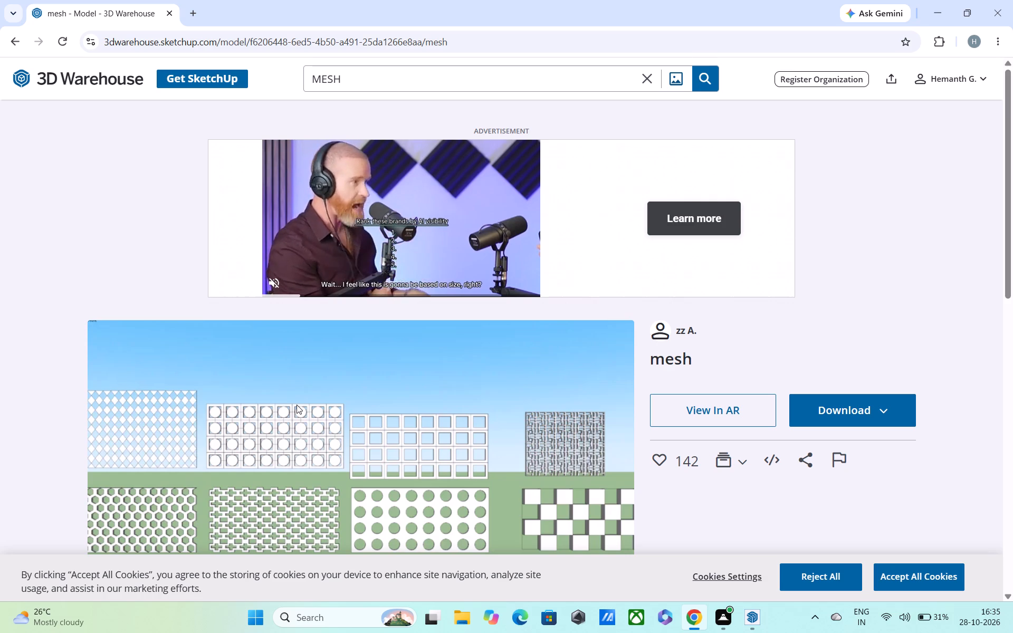
Switch the mesh model's page to its 3D Preview and load the interactive 3D view.
{"action": "scroll", "coordinate": [297, 405], "scroll_direction": "down", "scroll_amount": 1}
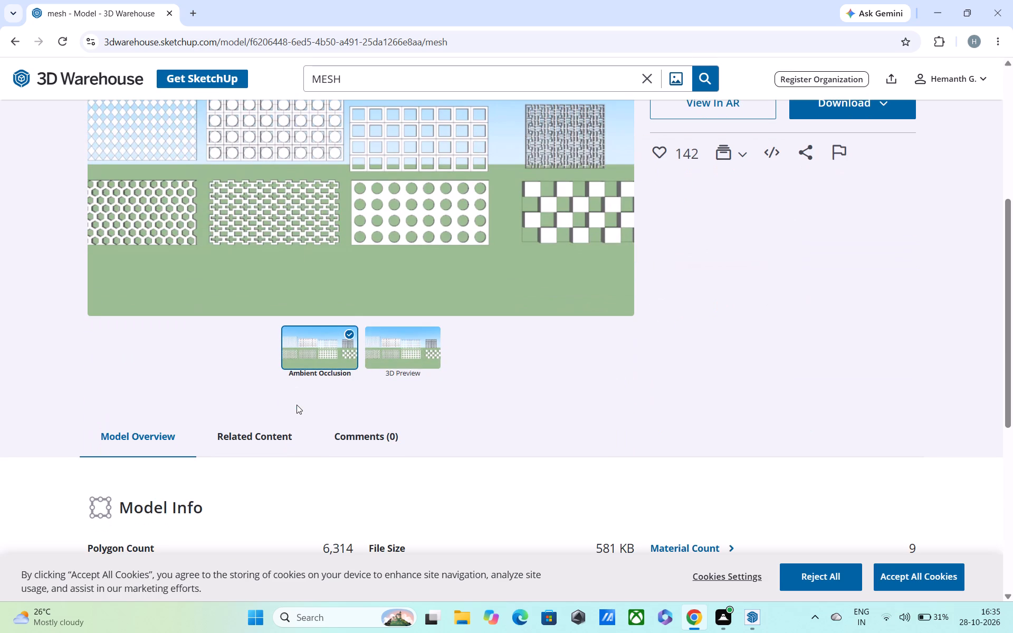
{"action": "scroll", "coordinate": [297, 405], "scroll_direction": "up", "scroll_amount": 1}
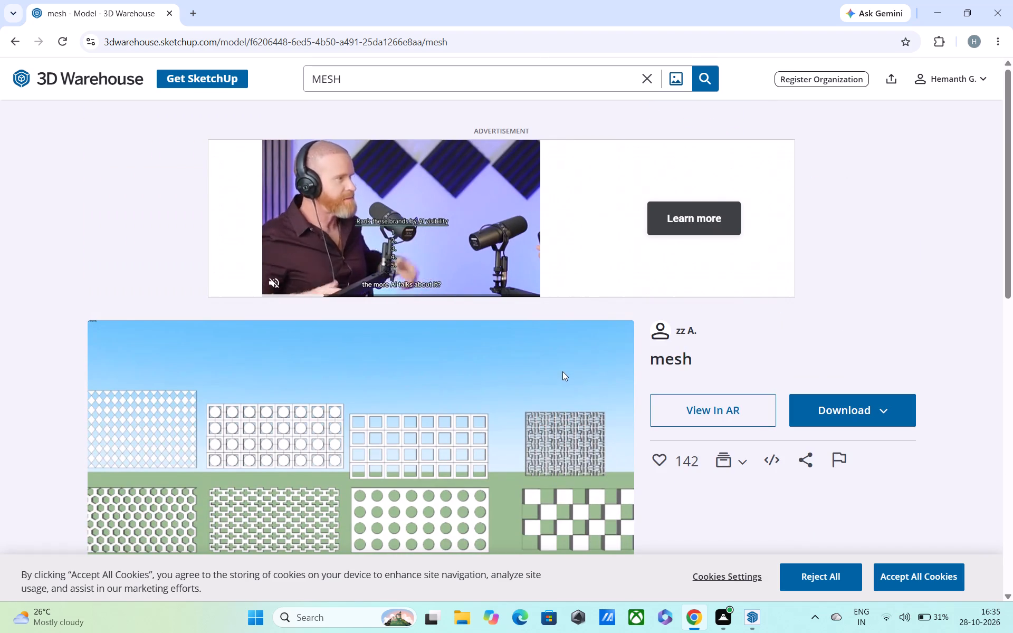
{"action": "scroll", "coordinate": [562, 372], "scroll_direction": "down", "scroll_amount": 1}
{"action": "left_click", "coordinate": [404, 353]}
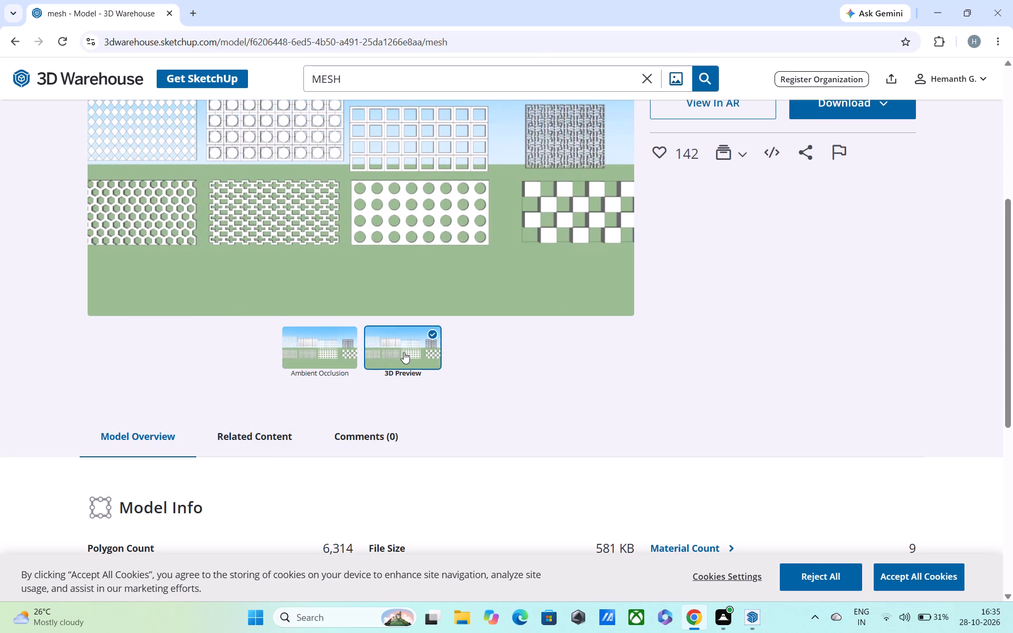
{"action": "left_click", "coordinate": [402, 349]}
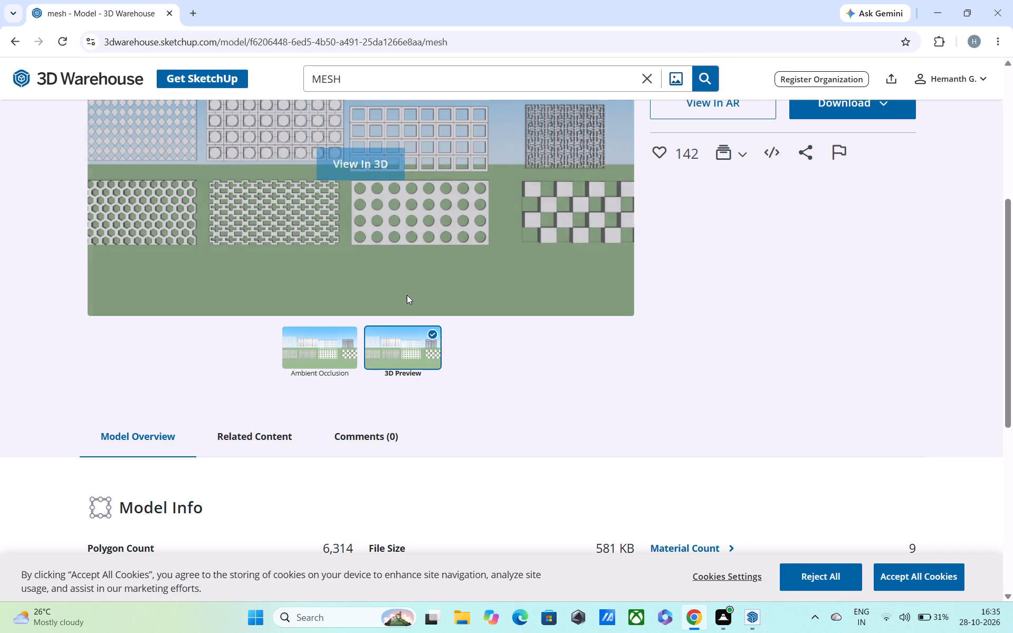
{"action": "left_click", "coordinate": [389, 156]}
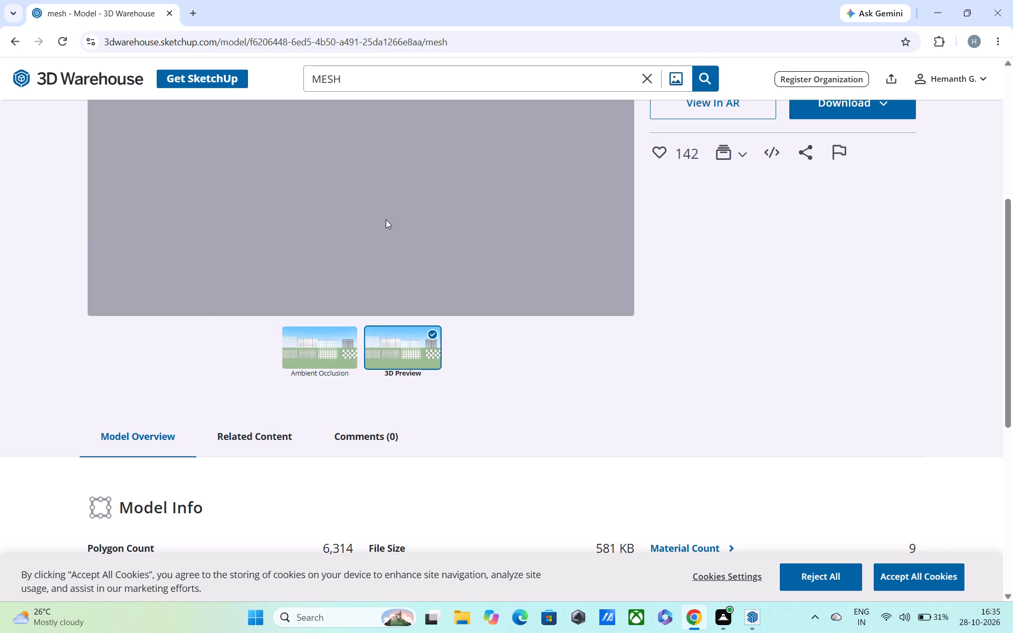
{"action": "scroll", "coordinate": [386, 220], "scroll_direction": "up", "scroll_amount": 1}
{"action": "scroll", "coordinate": [386, 220], "scroll_direction": "down", "scroll_amount": 1}
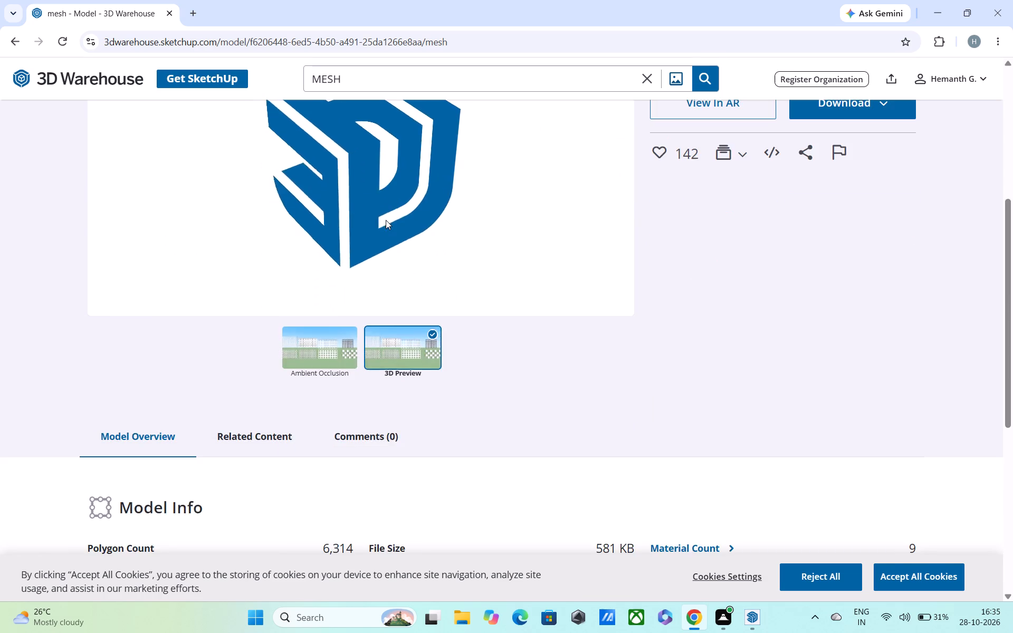
{"action": "scroll", "coordinate": [386, 220], "scroll_direction": "up", "scroll_amount": 1}
{"action": "scroll", "coordinate": [385, 220], "scroll_direction": "down", "scroll_amount": 1}
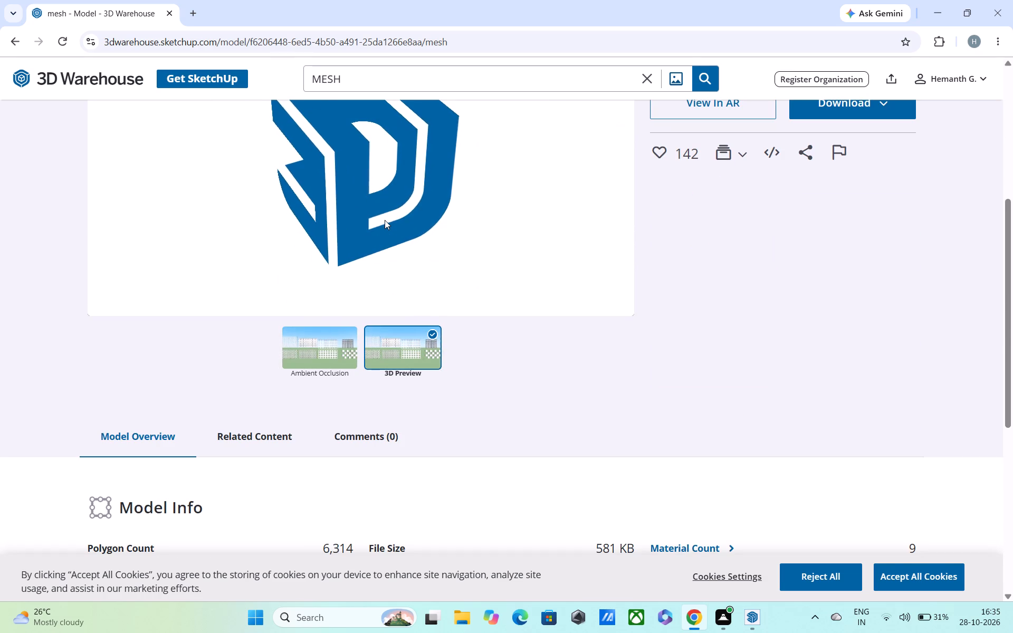
{"action": "scroll", "coordinate": [385, 220], "scroll_direction": "up", "scroll_amount": 1}
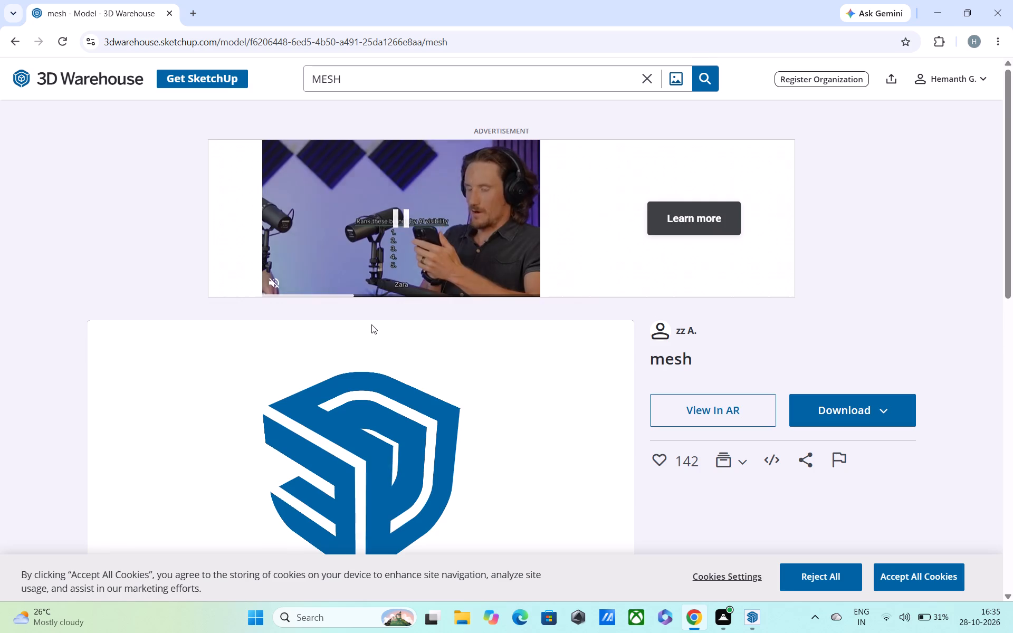
{"action": "scroll", "coordinate": [371, 324], "scroll_direction": "down", "scroll_amount": 1}
{"action": "scroll", "coordinate": [371, 324], "scroll_direction": "up", "scroll_amount": 1}
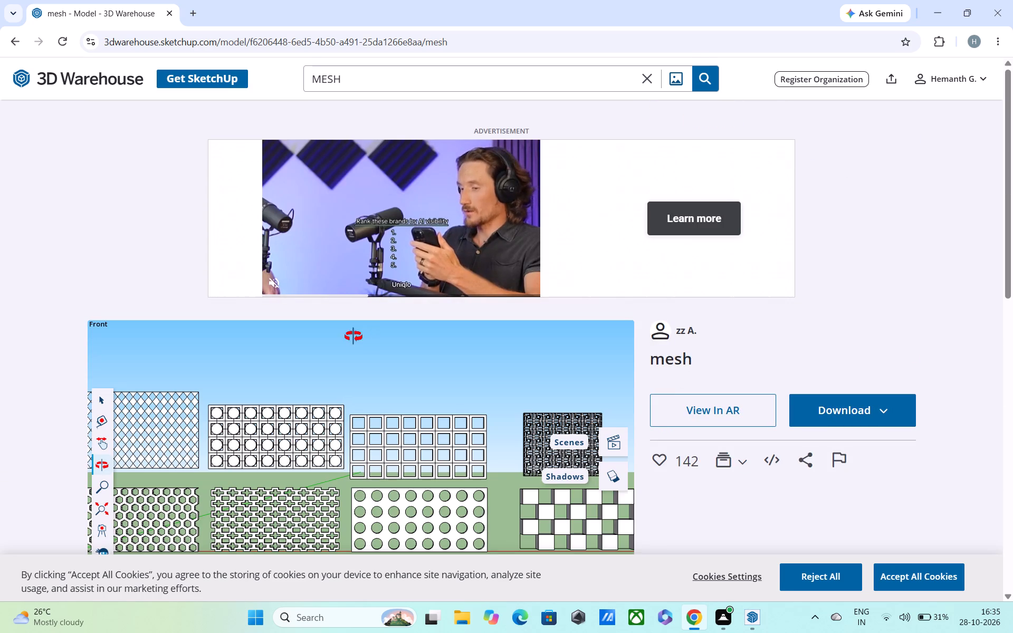
Examine the whole set of mesh panels in the 3D view from oblique and frontal angles.
{"action": "scroll", "coordinate": [278, 429], "scroll_direction": "up", "scroll_amount": 3}
{"action": "middle_click_drag", "start_coordinate": [276, 428], "coordinate": [331, 379]}
{"action": "scroll", "coordinate": [331, 377], "scroll_direction": "down", "scroll_amount": 6}
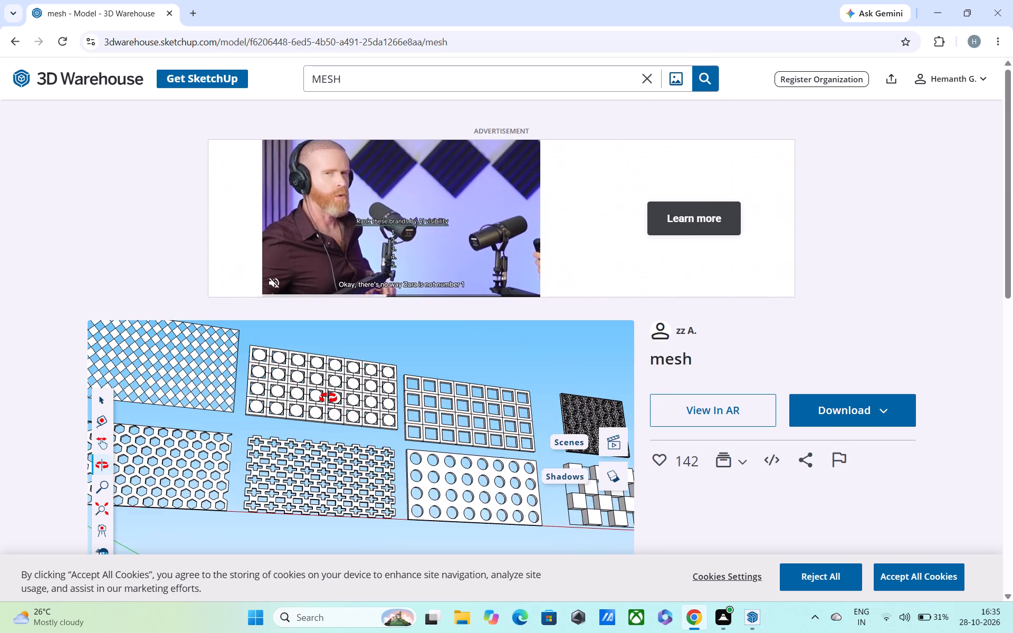
{"action": "scroll", "coordinate": [328, 398], "scroll_direction": "down", "scroll_amount": 1}
{"action": "middle_click_drag", "start_coordinate": [252, 409], "coordinate": [206, 445]}
{"action": "scroll", "coordinate": [213, 406], "scroll_direction": "up", "scroll_amount": 6}
{"action": "scroll", "coordinate": [214, 405], "scroll_direction": "down", "scroll_amount": 2}
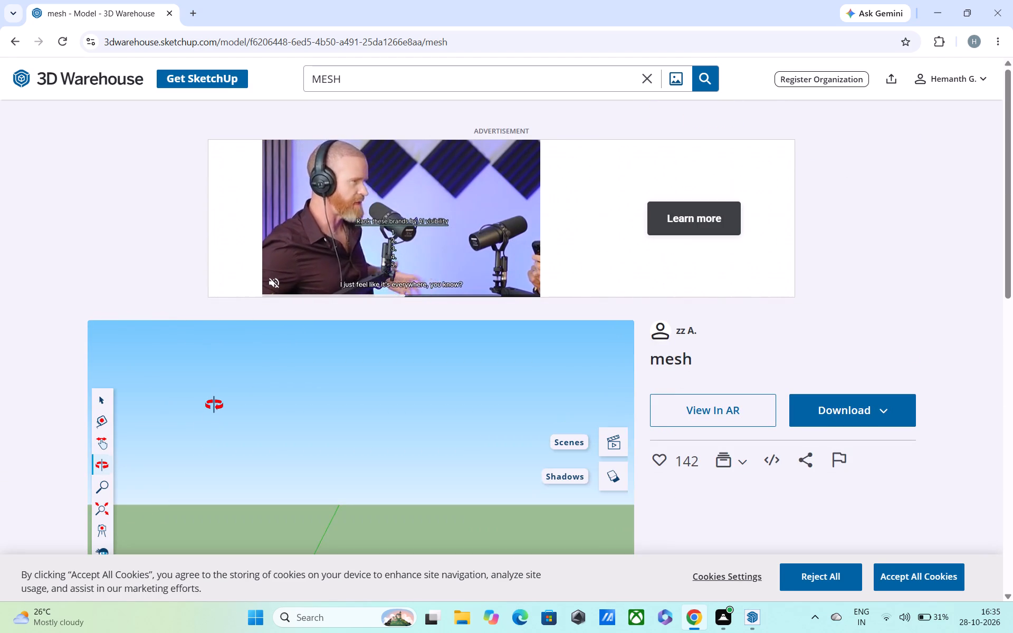
{"action": "scroll", "coordinate": [214, 405], "scroll_direction": "down", "scroll_amount": 8}
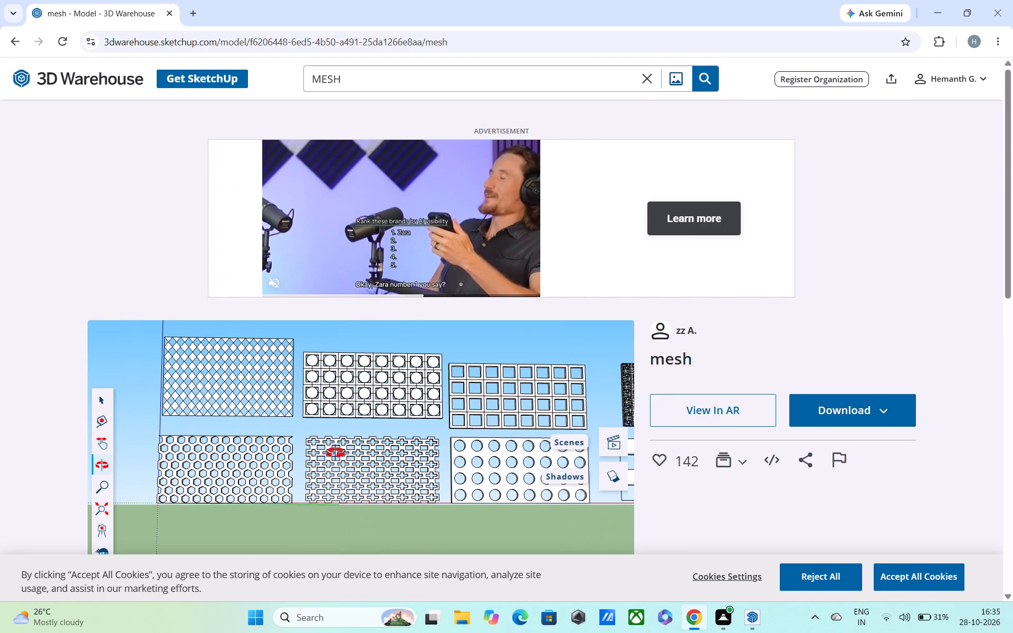
{"action": "scroll", "coordinate": [343, 457], "scroll_direction": "up", "scroll_amount": 2}
{"action": "scroll", "coordinate": [344, 457], "scroll_direction": "down", "scroll_amount": 3}
{"action": "scroll", "coordinate": [429, 455], "scroll_direction": "down", "scroll_amount": 3}
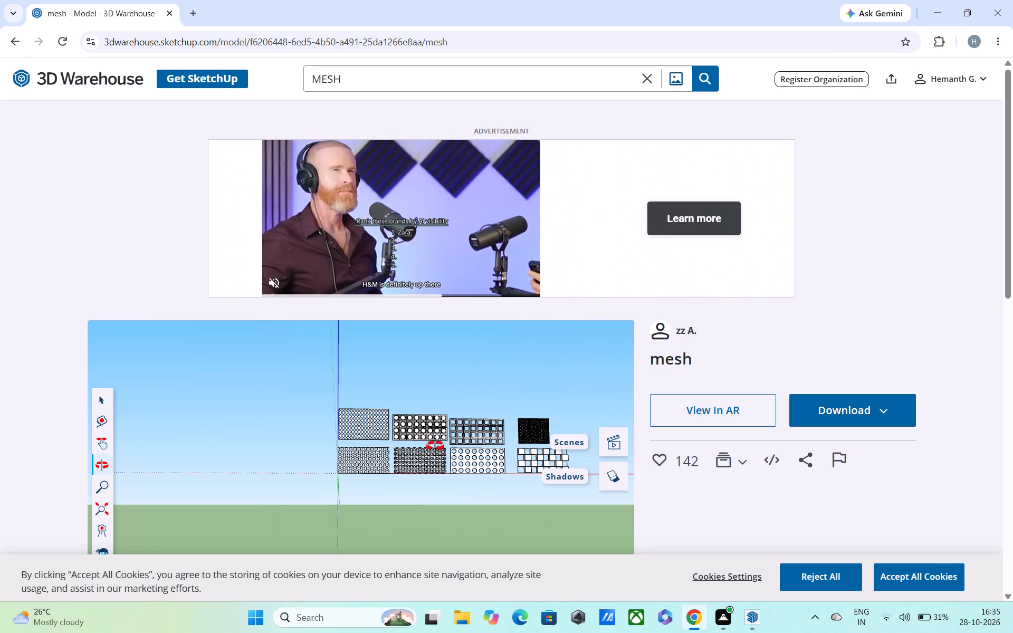
Examine close up the dense rectangular-maze panel, the round-hole panel and the checkerboard panel of the mesh model.
{"action": "scroll", "coordinate": [550, 438], "scroll_direction": "up", "scroll_amount": 11}
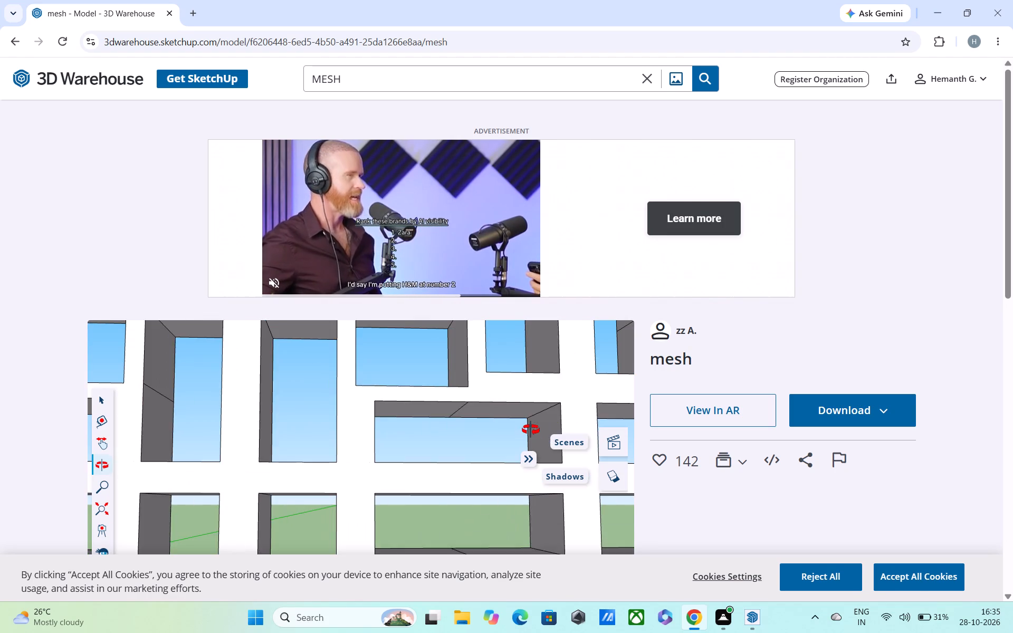
{"action": "scroll", "coordinate": [530, 429], "scroll_direction": "up", "scroll_amount": 1}
{"action": "scroll", "coordinate": [528, 429], "scroll_direction": "down", "scroll_amount": 10}
{"action": "scroll", "coordinate": [495, 487], "scroll_direction": "up", "scroll_amount": 2}
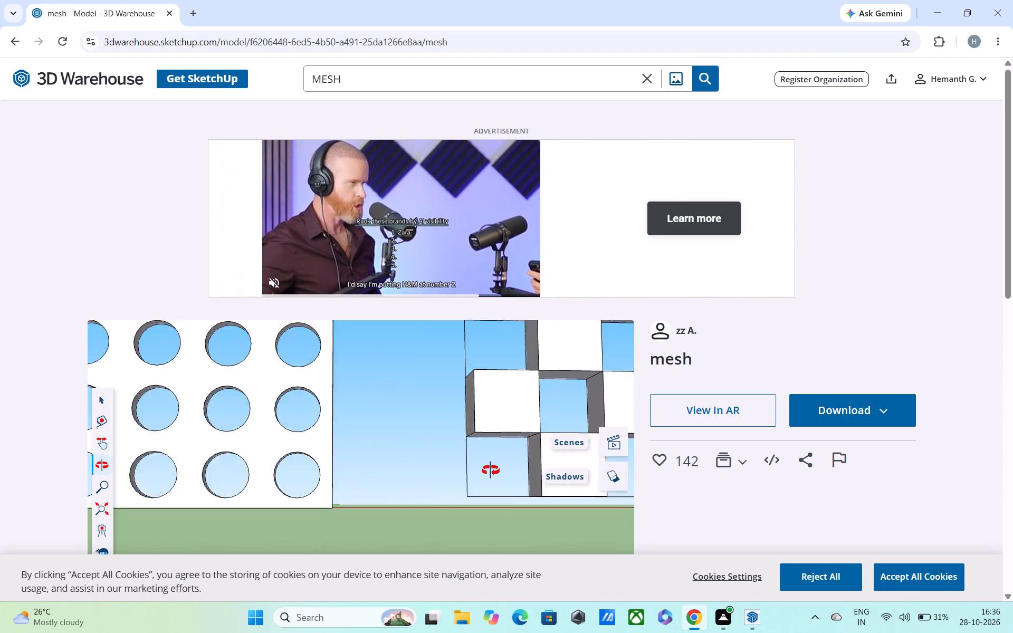
{"action": "scroll", "coordinate": [490, 470], "scroll_direction": "up", "scroll_amount": 1}
{"action": "scroll", "coordinate": [489, 468], "scroll_direction": "down", "scroll_amount": 6}
Examine close up the diamond, hexagonal and cross-shaped openings of the mesh model's panels.
{"action": "scroll", "coordinate": [327, 423], "scroll_direction": "up", "scroll_amount": 2}
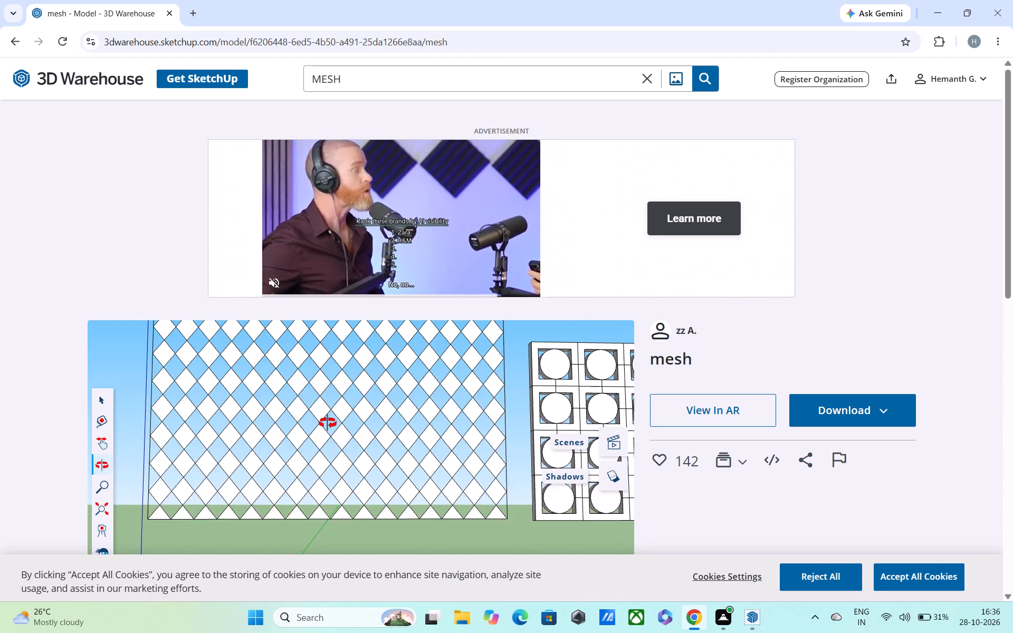
{"action": "scroll", "coordinate": [327, 423], "scroll_direction": "up", "scroll_amount": 1}
{"action": "scroll", "coordinate": [327, 423], "scroll_direction": "down", "scroll_amount": 5}
{"action": "scroll", "coordinate": [323, 488], "scroll_direction": "up", "scroll_amount": 3}
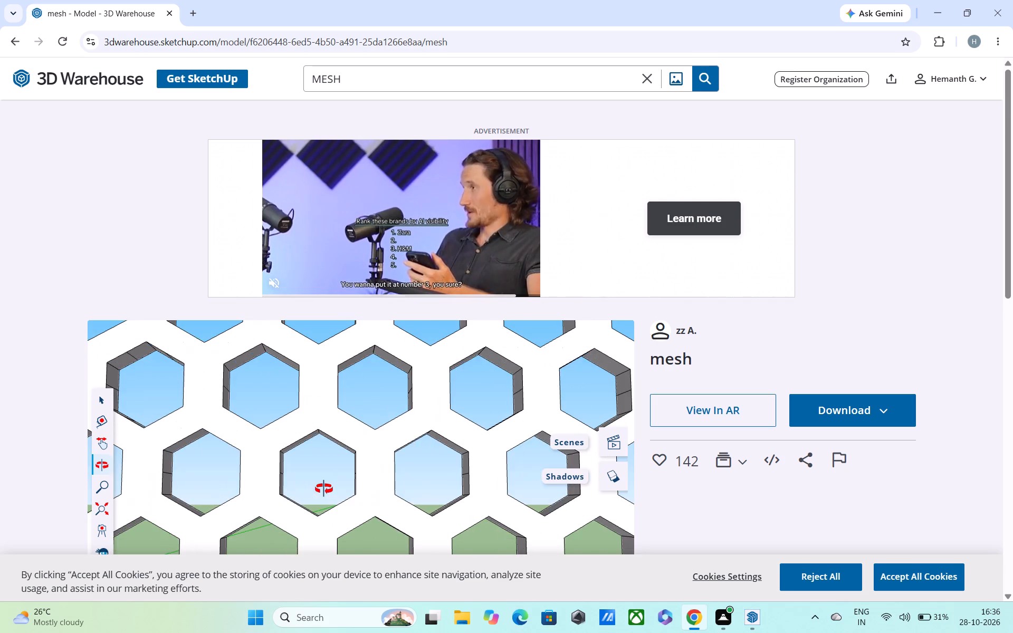
{"action": "scroll", "coordinate": [323, 488], "scroll_direction": "down", "scroll_amount": 5}
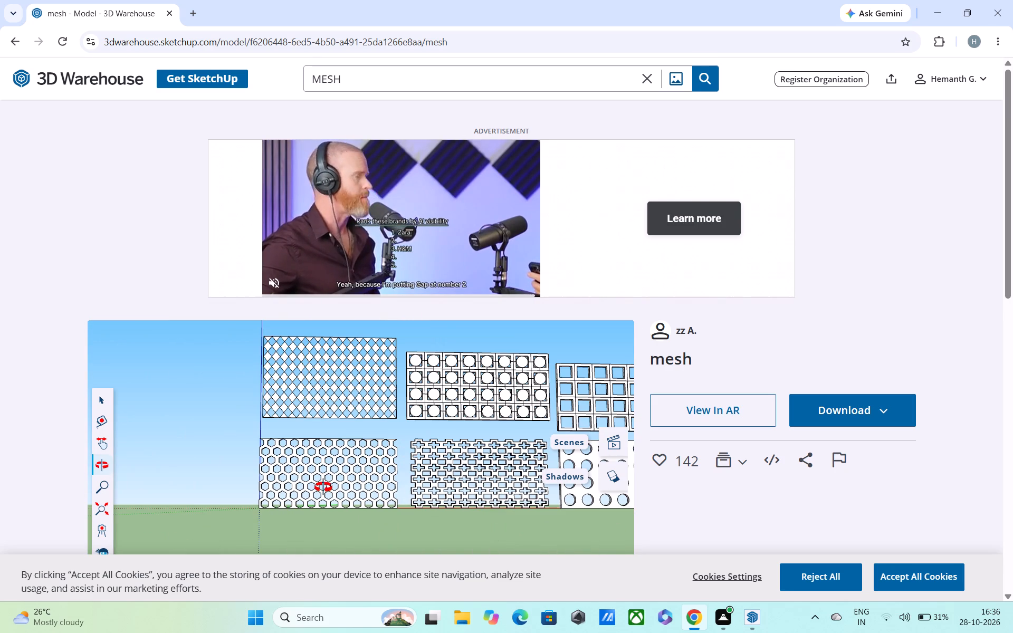
{"action": "scroll", "coordinate": [317, 481], "scroll_direction": "up", "scroll_amount": 4}
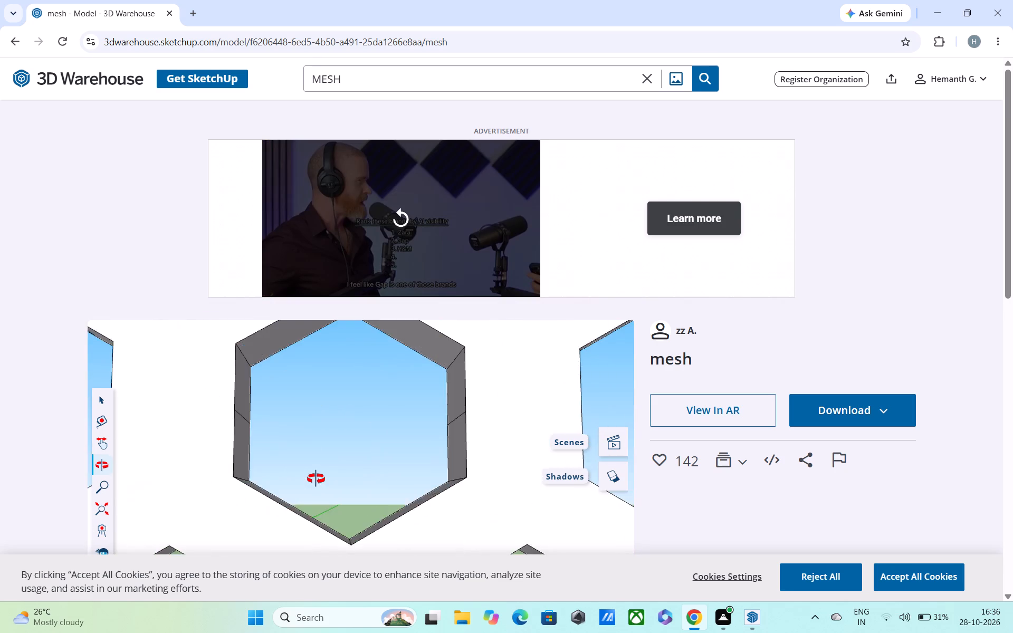
{"action": "scroll", "coordinate": [315, 477], "scroll_direction": "down", "scroll_amount": 9}
{"action": "scroll", "coordinate": [366, 459], "scroll_direction": "up", "scroll_amount": 3}
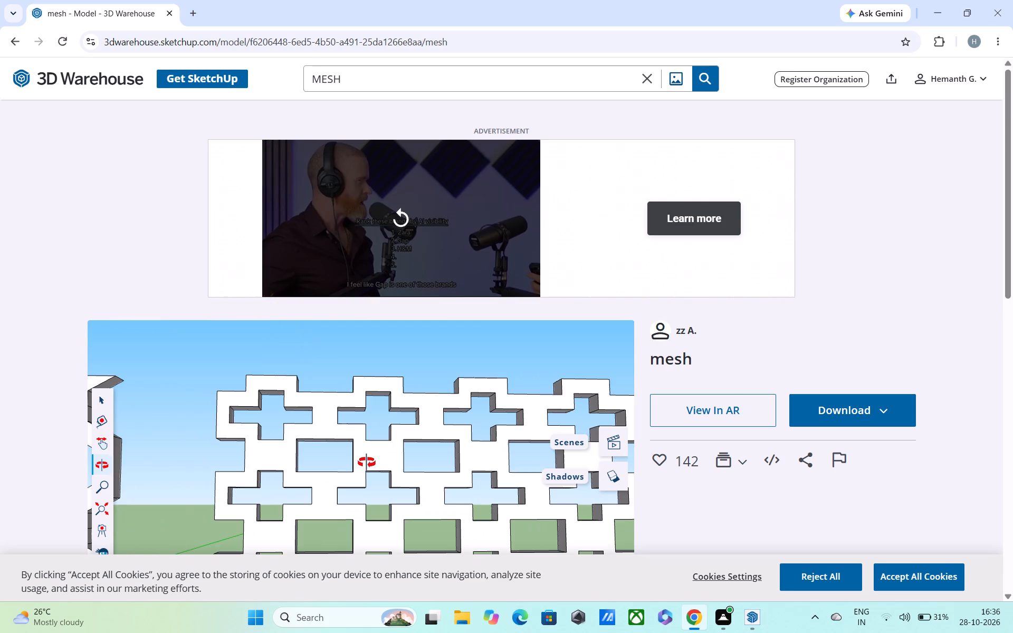
{"action": "scroll", "coordinate": [366, 462], "scroll_direction": "up", "scroll_amount": 1}
{"action": "scroll", "coordinate": [366, 462], "scroll_direction": "down", "scroll_amount": 7}
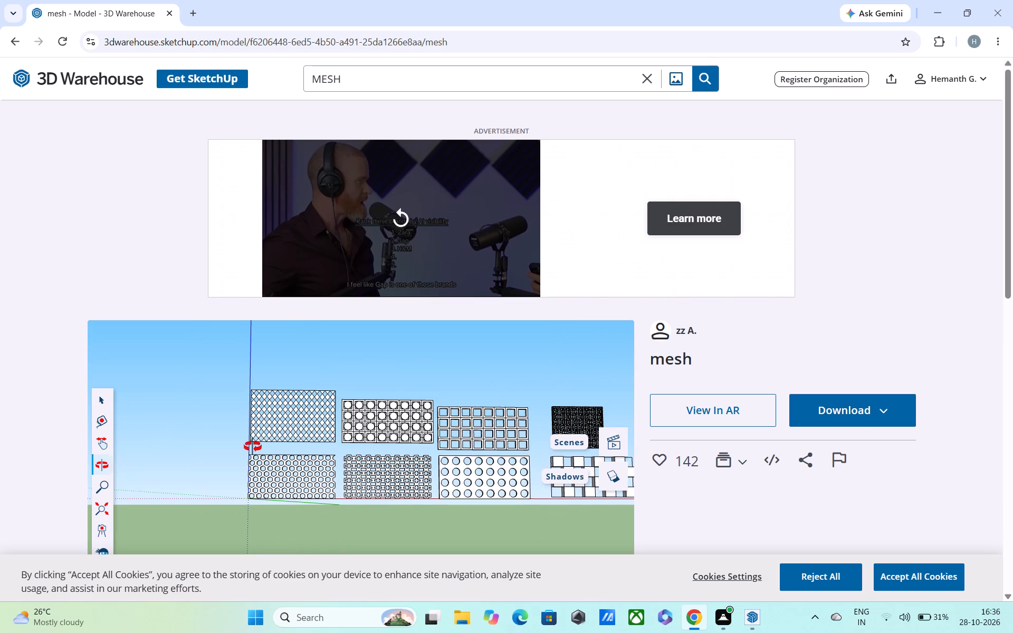
Compare the diamond lattice panel up close with the full set of mesh panels.
{"action": "scroll", "coordinate": [275, 425], "scroll_direction": "up", "scroll_amount": 3}
{"action": "scroll", "coordinate": [275, 425], "scroll_direction": "down", "scroll_amount": 5}
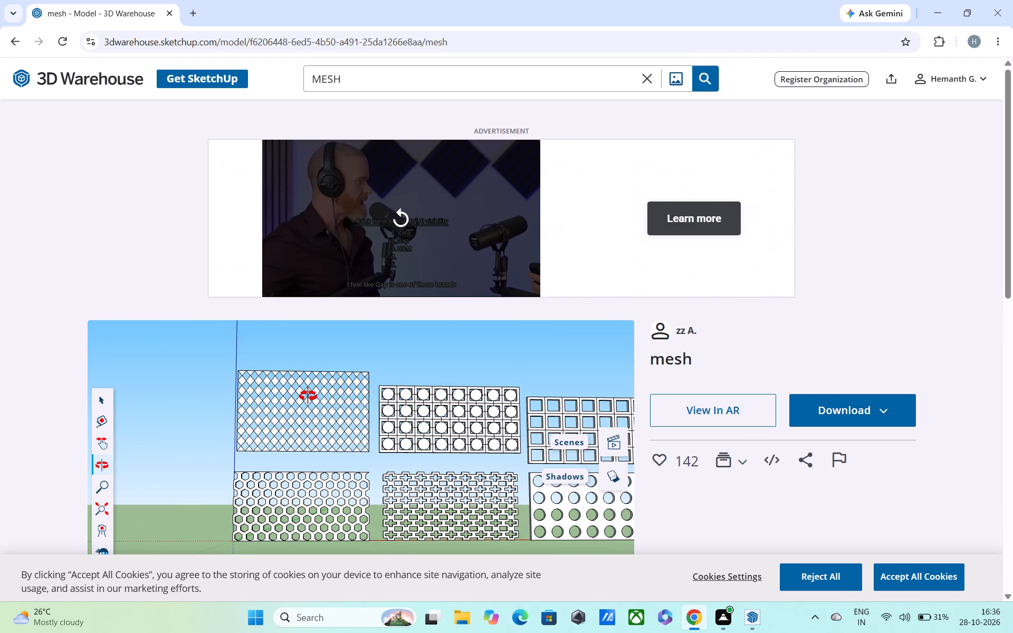
{"action": "scroll", "coordinate": [310, 431], "scroll_direction": "up", "scroll_amount": 2}
{"action": "scroll", "coordinate": [304, 435], "scroll_direction": "down", "scroll_amount": 4}
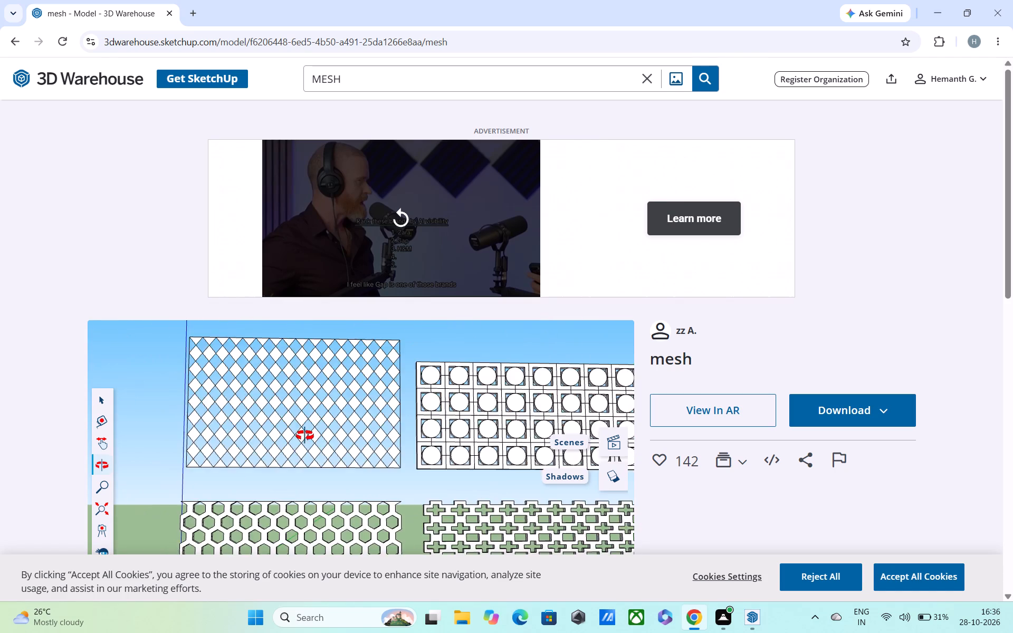
{"action": "scroll", "coordinate": [306, 416], "scroll_direction": "down", "scroll_amount": 2}
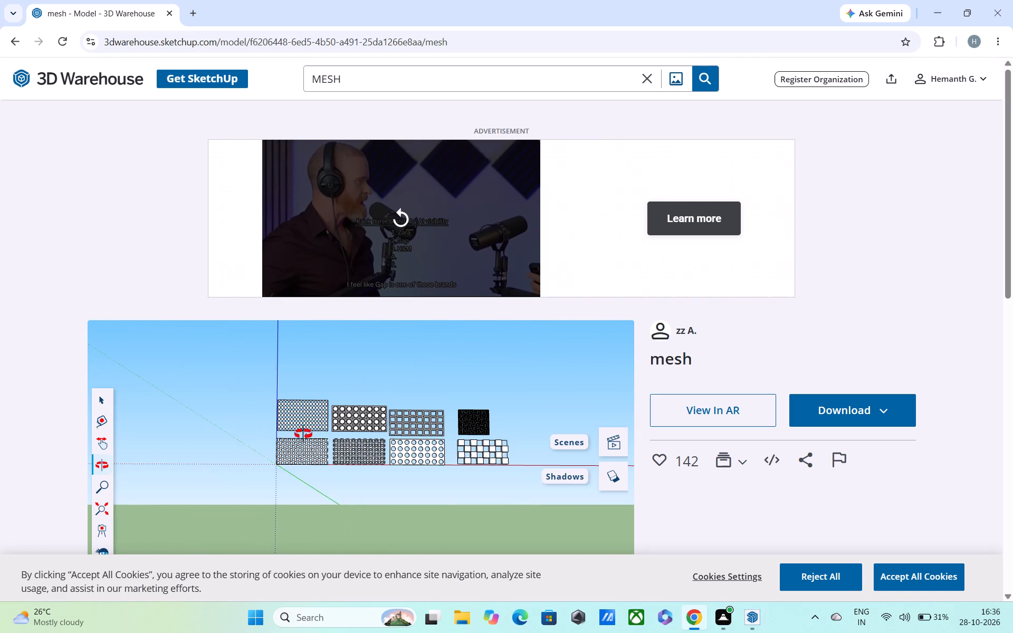
{"action": "scroll", "coordinate": [303, 437], "scroll_direction": "up", "scroll_amount": 2}
{"action": "scroll", "coordinate": [303, 437], "scroll_direction": "down", "scroll_amount": 2}
{"action": "scroll", "coordinate": [303, 438], "scroll_direction": "up", "scroll_amount": 1}
{"action": "scroll", "coordinate": [303, 438], "scroll_direction": "down", "scroll_amount": 3}
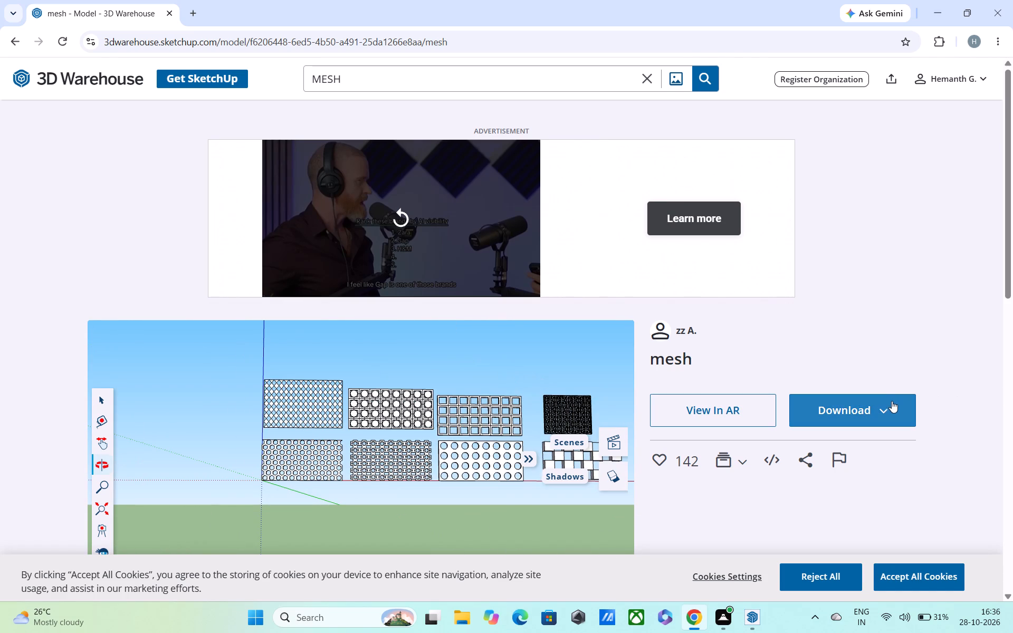
Download the mesh panel model from 3D Warehouse as a SketchUp file.
{"action": "left_click", "coordinate": [891, 401]}
{"action": "left_click", "coordinate": [857, 438]}
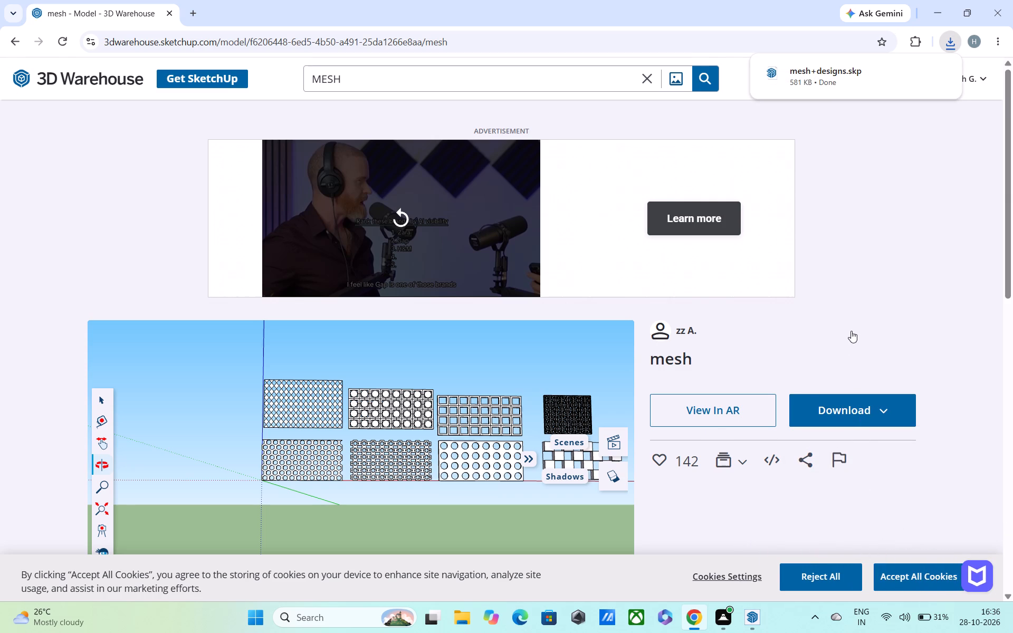
{"action": "scroll", "coordinate": [834, 339], "scroll_direction": "down", "scroll_amount": 1}
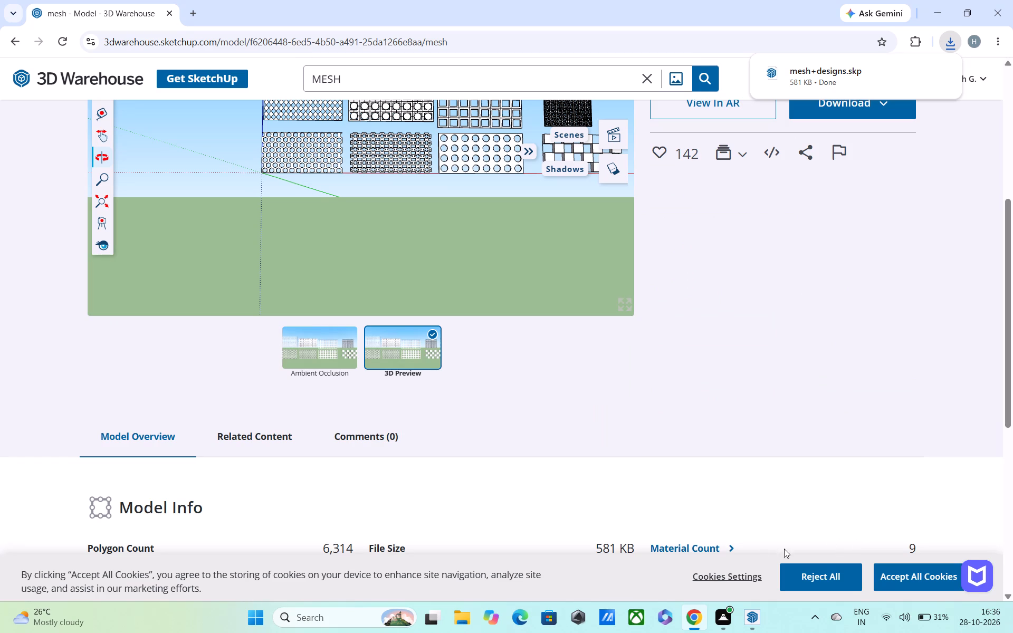
Switch to SketchUp and import the mesh+designs file from the Downloads folder.
{"action": "left_click", "coordinate": [748, 570]}
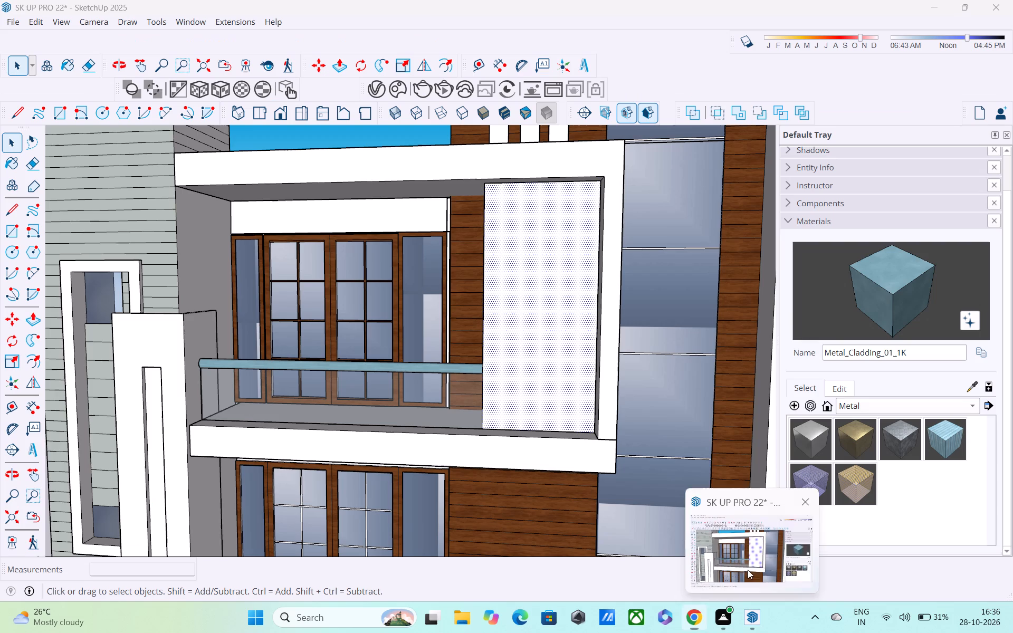
{"action": "left_click", "coordinate": [5, 17]}
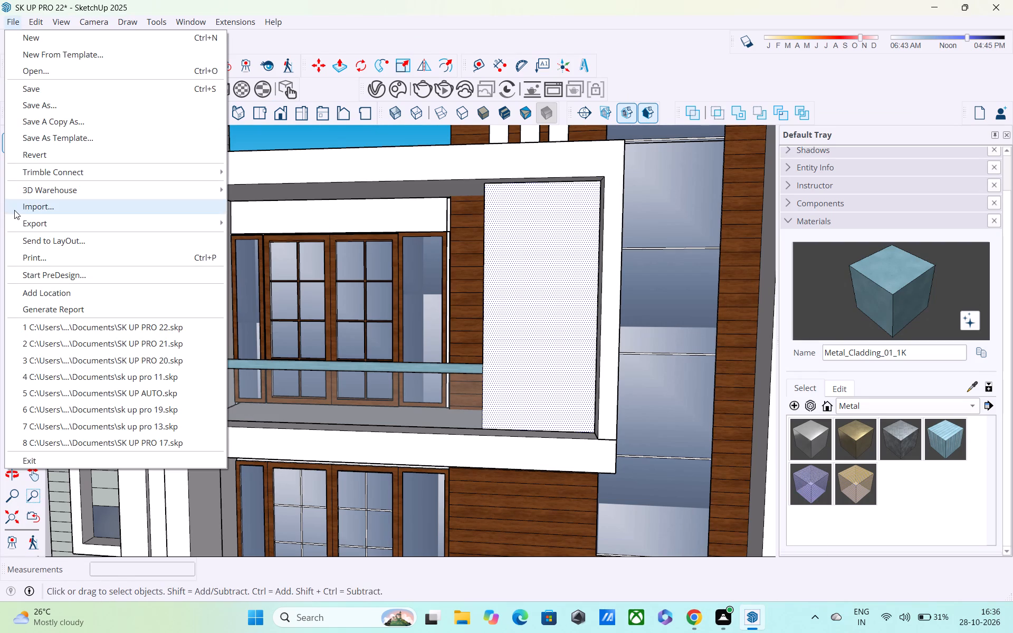
{"action": "left_click", "coordinate": [14, 210]}
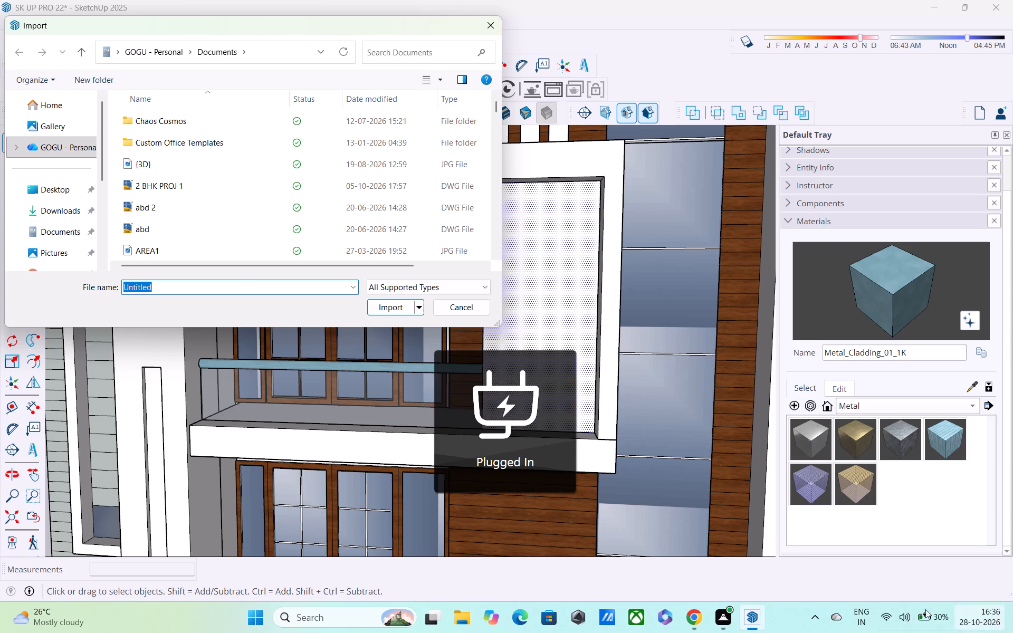
{"action": "left_click", "coordinate": [75, 217]}
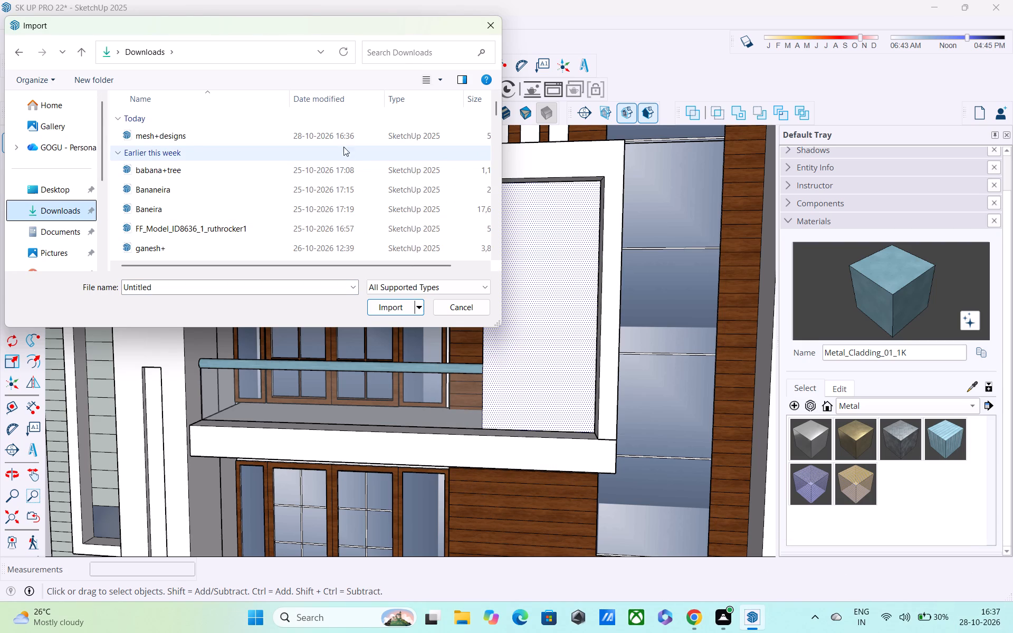
{"action": "left_click", "coordinate": [340, 134]}
{"action": "left_click", "coordinate": [390, 307]}
Place the imported set of mesh panels on the open ground beyond the origin, away from the house.
{"action": "scroll", "coordinate": [376, 312], "scroll_direction": "down", "scroll_amount": 5}
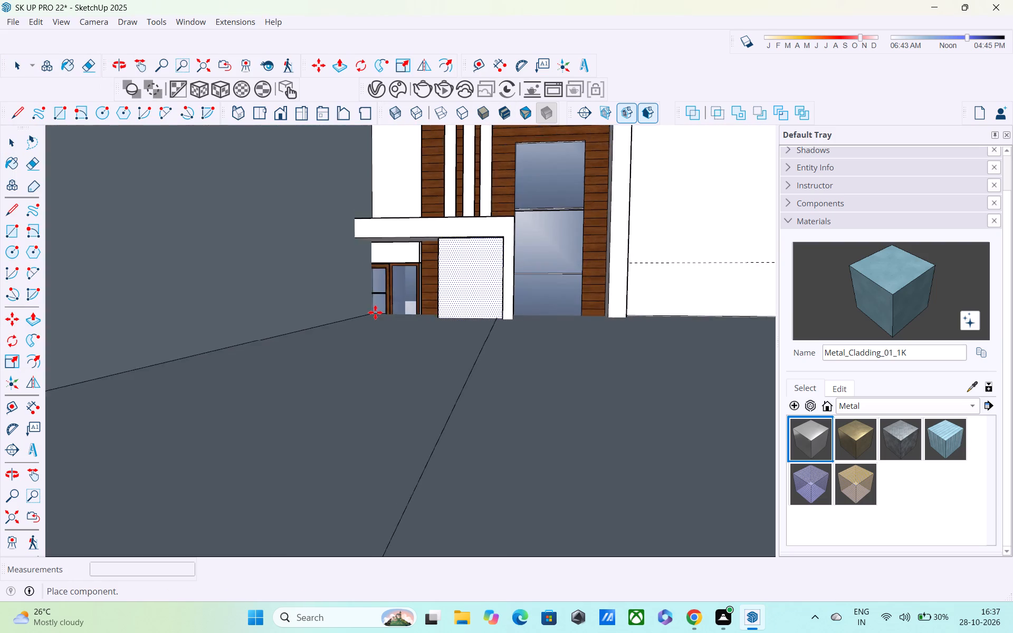
{"action": "scroll", "coordinate": [371, 313], "scroll_direction": "down", "scroll_amount": 15}
{"action": "scroll", "coordinate": [360, 367], "scroll_direction": "down", "scroll_amount": 5}
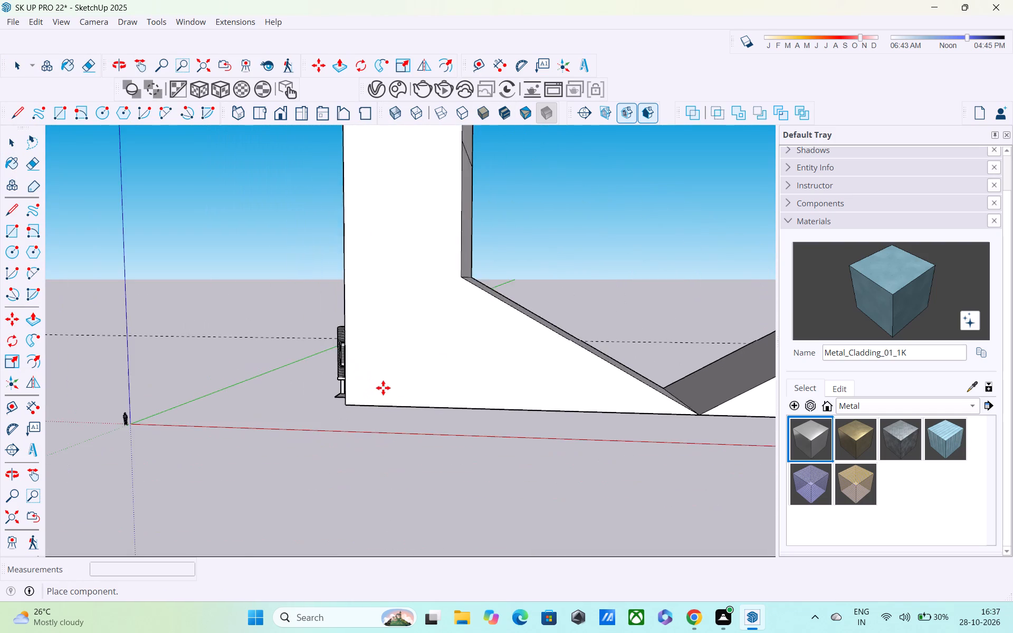
{"action": "scroll", "coordinate": [385, 388], "scroll_direction": "down", "scroll_amount": 18}
{"action": "scroll", "coordinate": [412, 399], "scroll_direction": "down", "scroll_amount": 12}
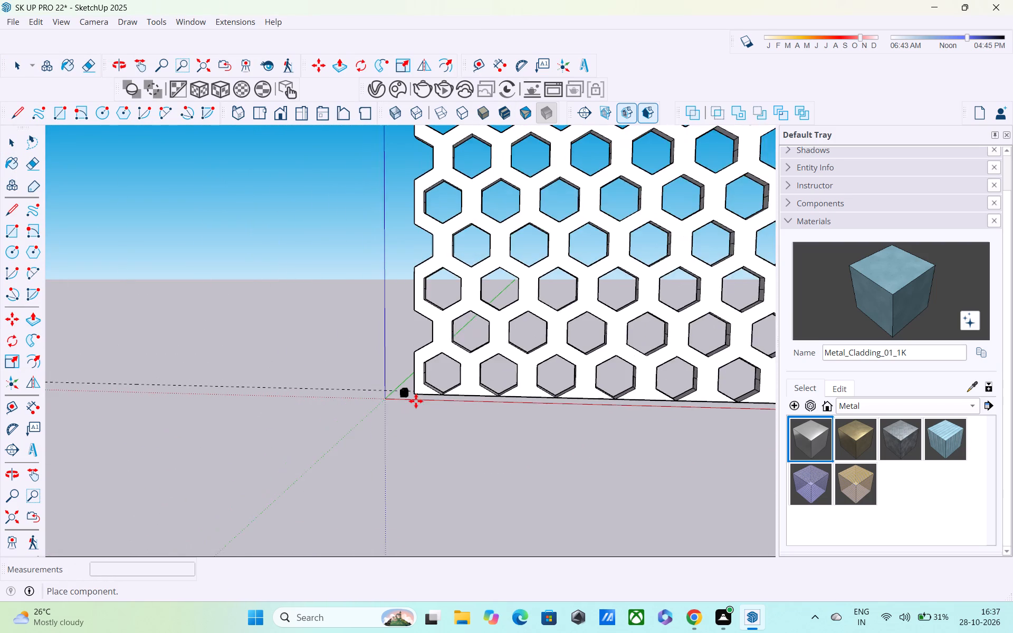
{"action": "scroll", "coordinate": [416, 398], "scroll_direction": "down", "scroll_amount": 18}
{"action": "scroll", "coordinate": [439, 395], "scroll_direction": "down", "scroll_amount": 6}
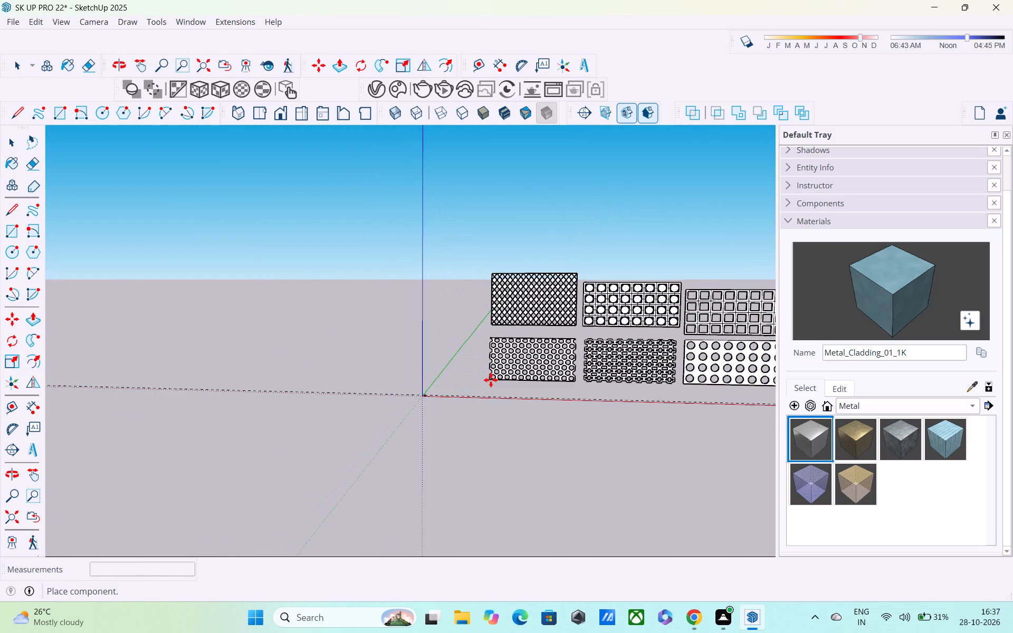
{"action": "scroll", "coordinate": [491, 379], "scroll_direction": "down", "scroll_amount": 5}
{"action": "scroll", "coordinate": [520, 361], "scroll_direction": "up", "scroll_amount": 18}
{"action": "left_click", "coordinate": [511, 360]}
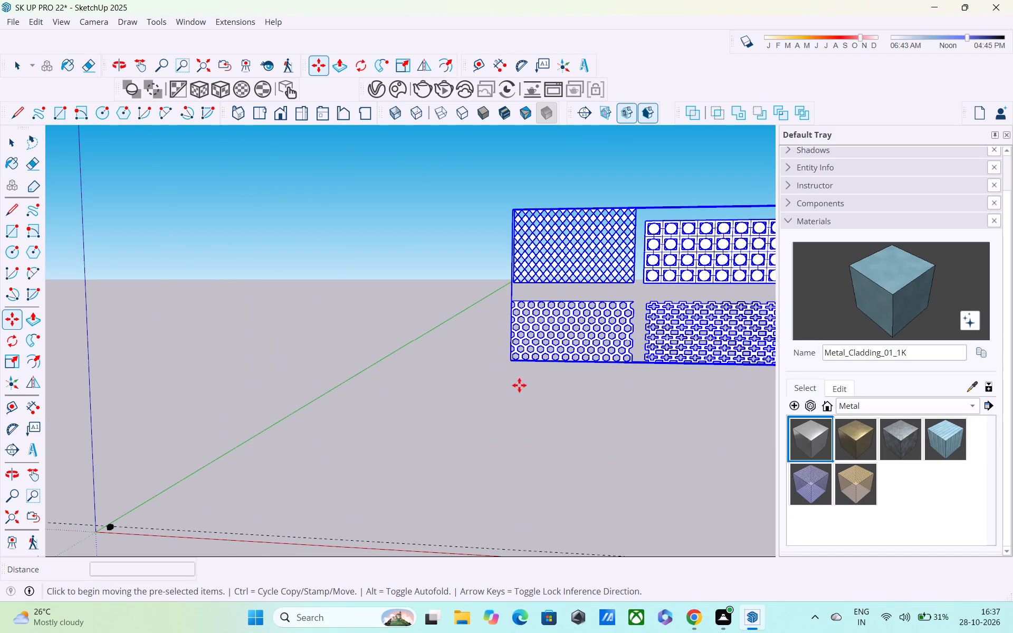
Scale the mesh set by about -1.70 along green and 0.29 along blue from its top edge.
{"action": "key", "text": "s"}
{"action": "scroll", "coordinate": [641, 294], "scroll_direction": "up", "scroll_amount": 1}
{"action": "middle_click_drag", "start_coordinate": [641, 295], "coordinate": [500, 348], "text": "shift"}
{"action": "scroll", "coordinate": [660, 260], "scroll_direction": "up", "scroll_amount": 5}
{"action": "middle_click_drag", "start_coordinate": [677, 253], "coordinate": [673, 279]}
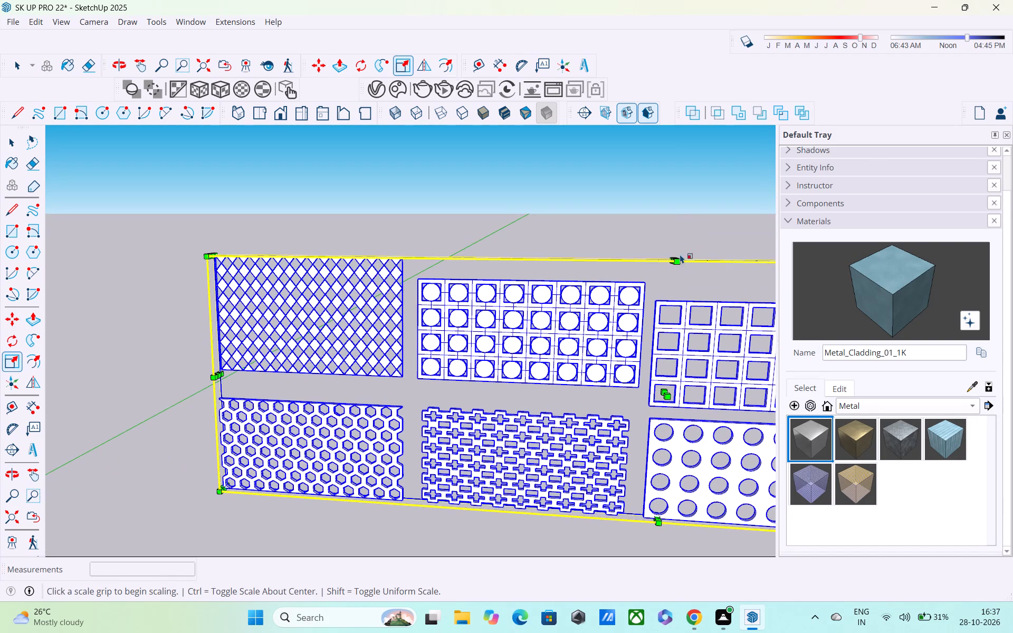
{"action": "left_click_drag", "start_coordinate": [677, 258], "coordinate": [656, 436]}
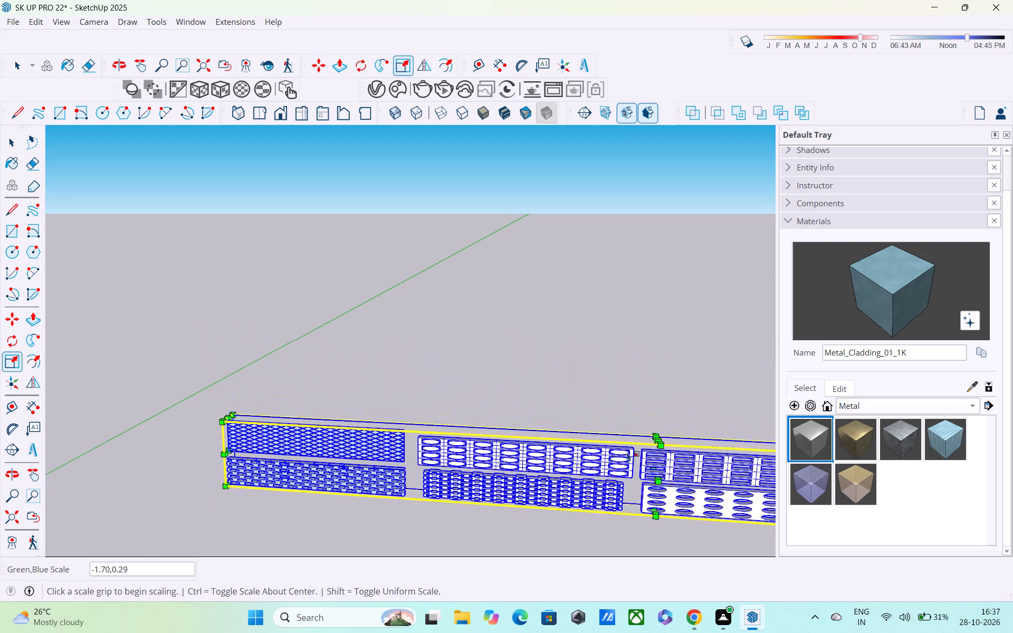
Scale the mesh set by about 0.74 along red and 6.00 along green, and shorten its length further from the same end.
{"action": "middle_click_drag", "start_coordinate": [627, 452], "coordinate": [660, 395]}
{"action": "scroll", "coordinate": [658, 396], "scroll_direction": "down", "scroll_amount": 6}
{"action": "middle_click_drag", "start_coordinate": [541, 434], "coordinate": [676, 390]}
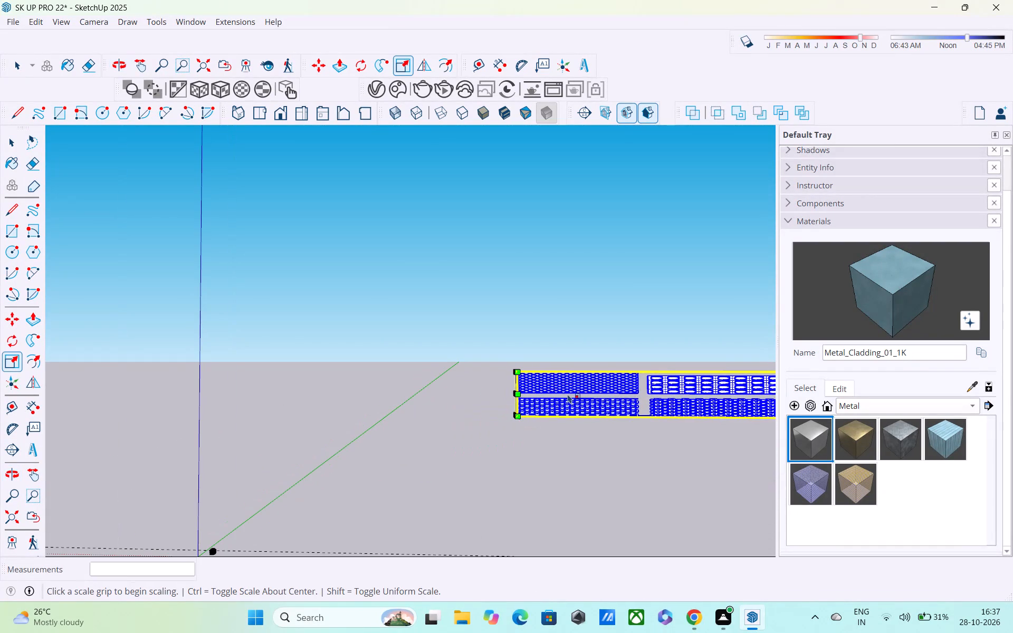
{"action": "left_click_drag", "start_coordinate": [516, 395], "coordinate": [691, 399]}
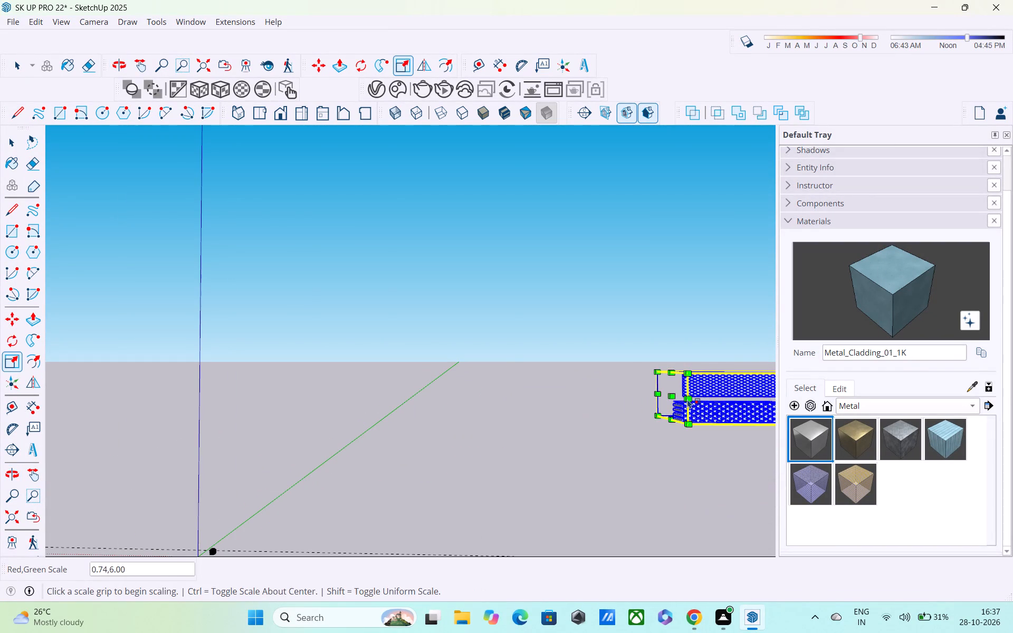
{"action": "scroll", "coordinate": [685, 397], "scroll_direction": "down", "scroll_amount": 5}
{"action": "middle_click_drag", "start_coordinate": [684, 386], "coordinate": [571, 399], "text": "shift"}
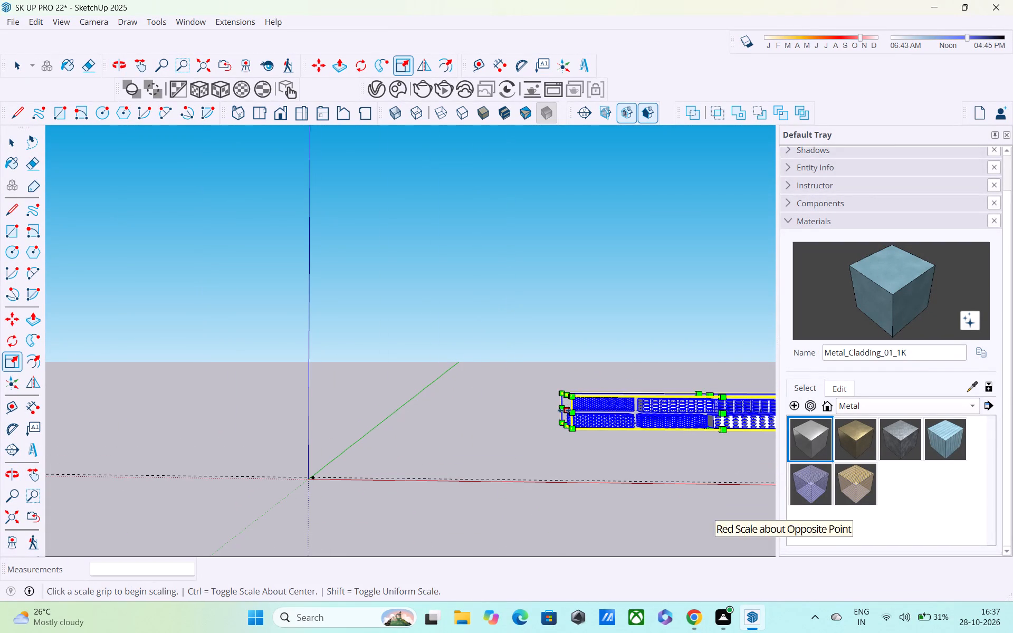
{"action": "left_click_drag", "start_coordinate": [564, 410], "coordinate": [734, 409]}
Reduce the depth of the mesh set by scaling it about 1.30 along red and 0.25 along green.
{"action": "middle_click_drag", "start_coordinate": [699, 401], "coordinate": [485, 369], "text": "shift"}
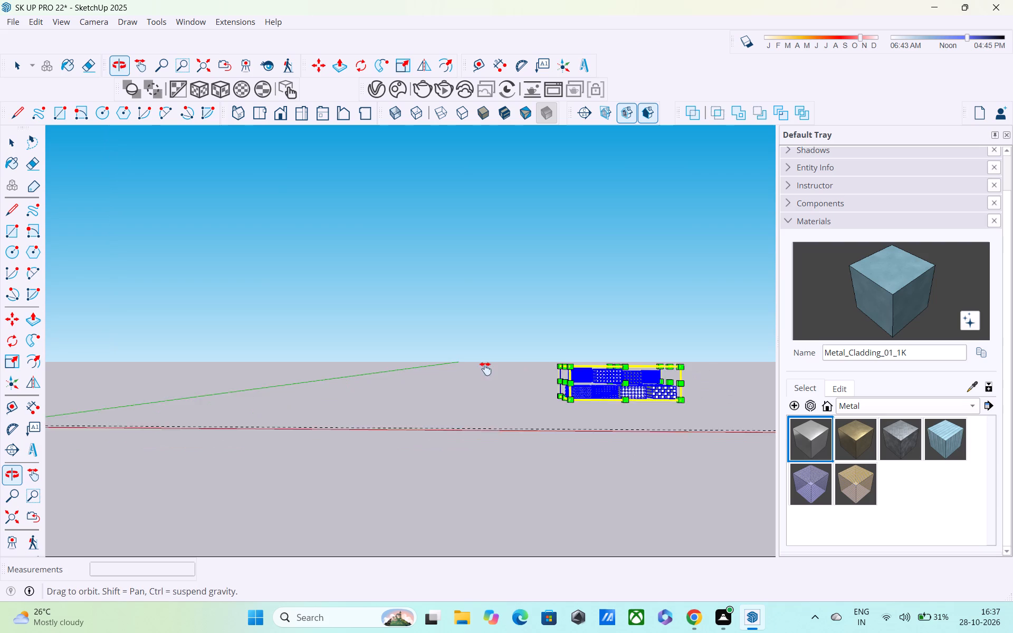
{"action": "middle_click_drag", "start_coordinate": [485, 369], "coordinate": [447, 367], "text": "shift"}
{"action": "middle_click_drag", "start_coordinate": [564, 354], "coordinate": [544, 402]}
{"action": "scroll", "coordinate": [566, 375], "scroll_direction": "up", "scroll_amount": 5}
{"action": "middle_click_drag", "start_coordinate": [573, 352], "coordinate": [340, 384]}
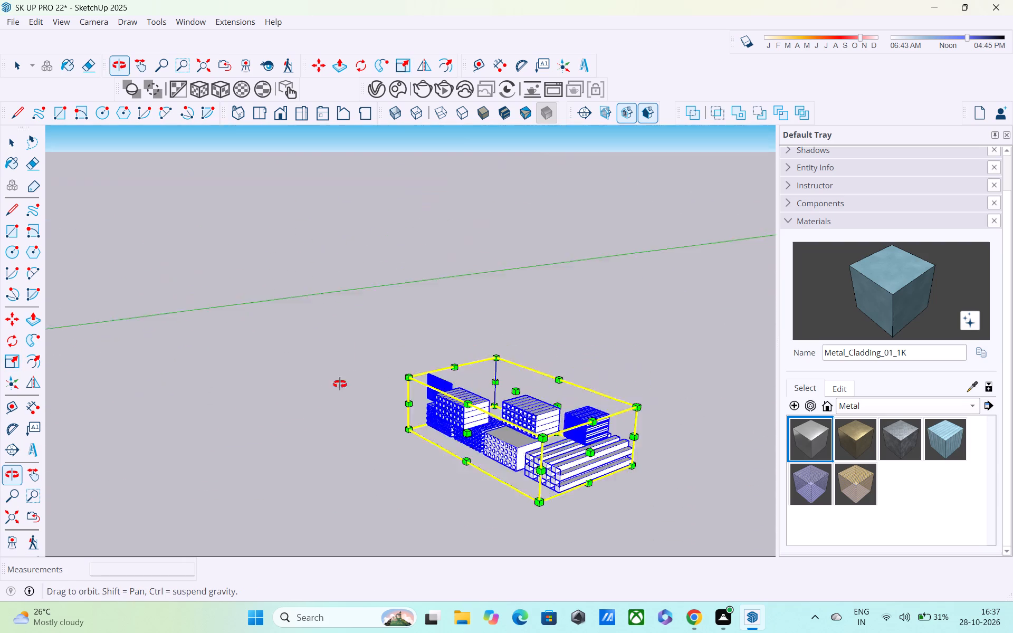
{"action": "middle_click_drag", "start_coordinate": [340, 384], "coordinate": [224, 350]}
{"action": "left_click_drag", "start_coordinate": [553, 440], "coordinate": [513, 448]}
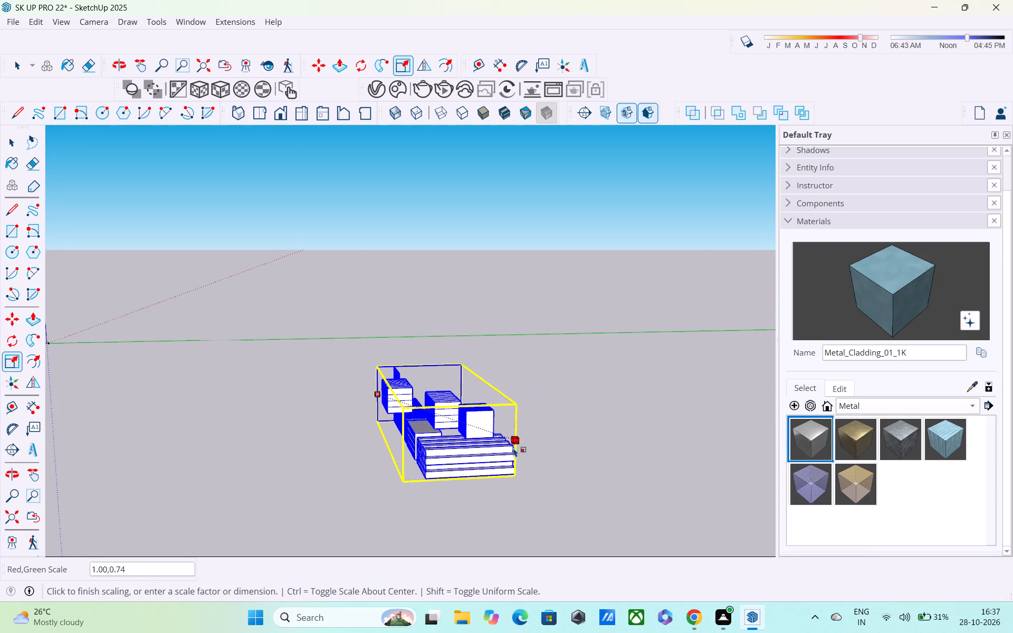
{"action": "left_click_drag", "start_coordinate": [513, 448], "coordinate": [459, 467]}
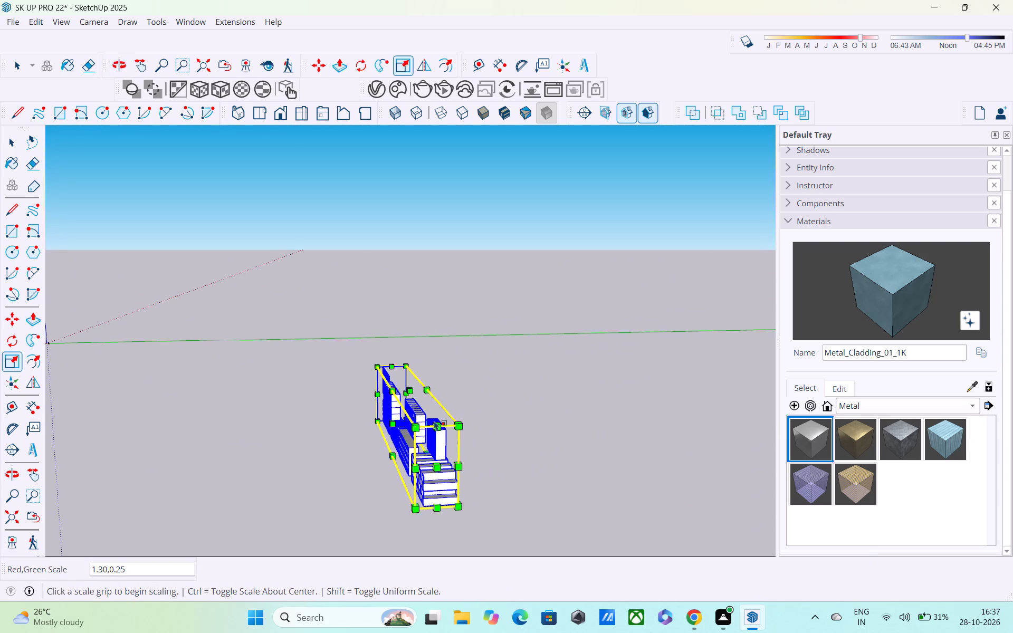
Scale the mesh set by about 0.40 along blue in height and about 0.31 along green in depth.
{"action": "left_click_drag", "start_coordinate": [435, 423], "coordinate": [441, 483]}
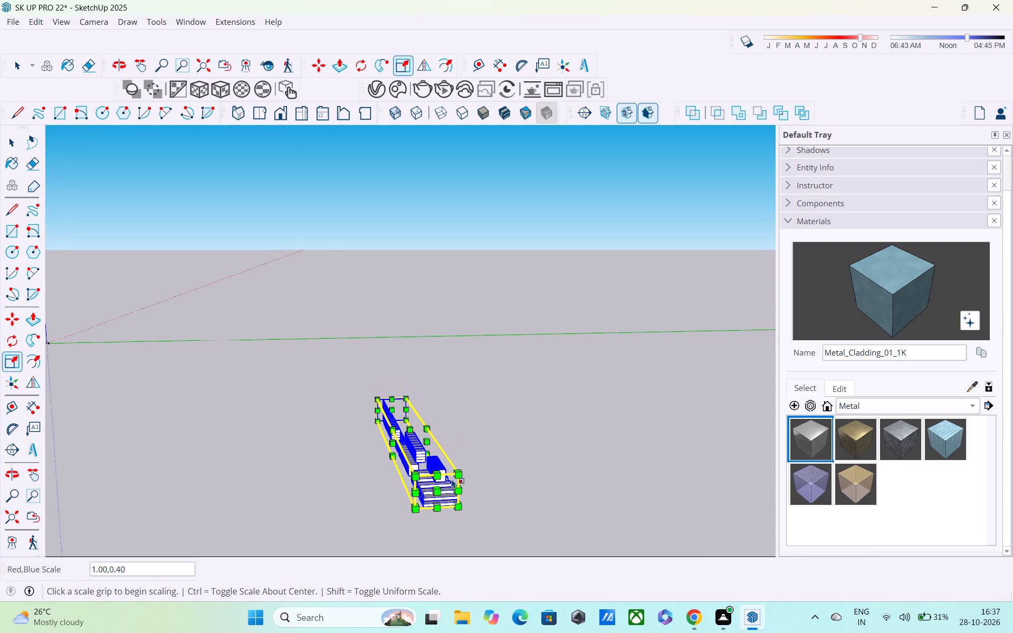
{"action": "scroll", "coordinate": [460, 478], "scroll_direction": "up", "scroll_amount": 4}
{"action": "left_click_drag", "start_coordinate": [458, 496], "coordinate": [409, 501]}
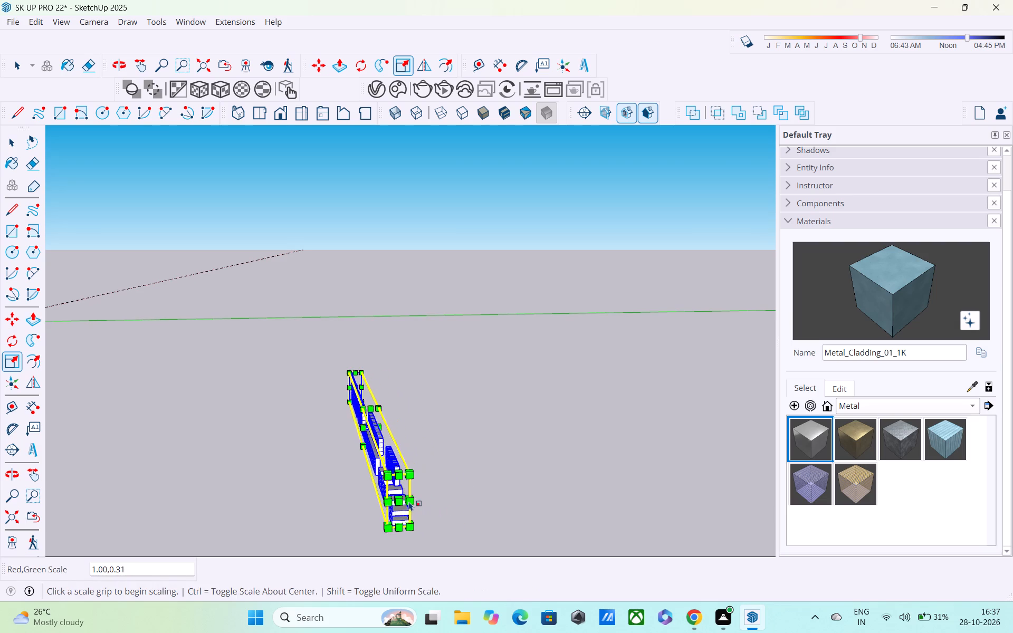
Shorten the row of mesh panels by scaling it about 0.39 along red.
{"action": "middle_click_drag", "start_coordinate": [416, 499], "coordinate": [665, 424]}
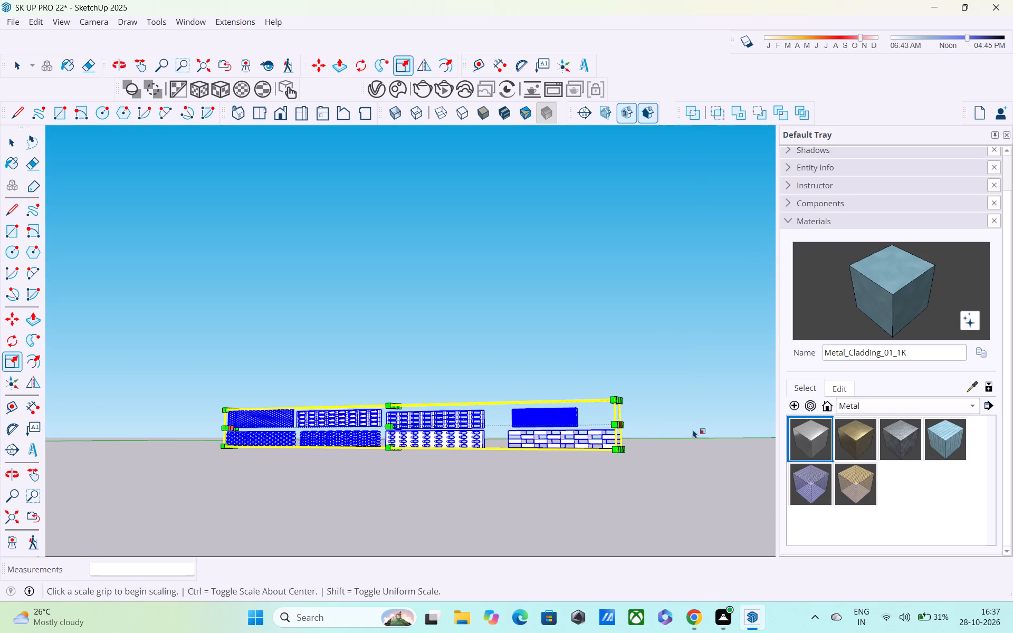
{"action": "scroll", "coordinate": [633, 436], "scroll_direction": "up", "scroll_amount": 4}
{"action": "middle_click_drag", "start_coordinate": [633, 436], "coordinate": [550, 467]}
{"action": "scroll", "coordinate": [556, 467], "scroll_direction": "up", "scroll_amount": 1}
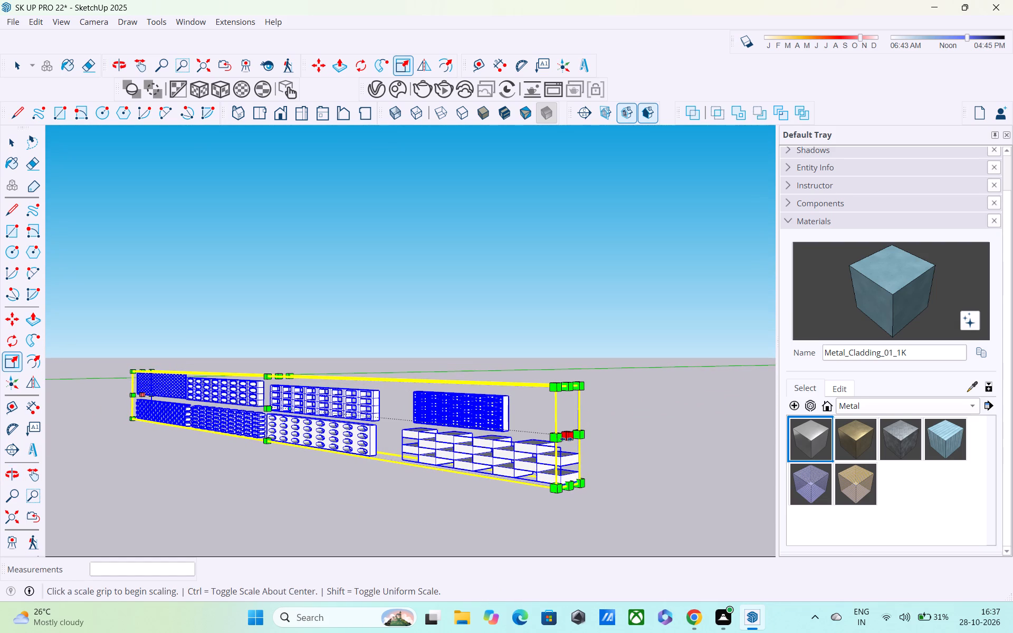
{"action": "left_click_drag", "start_coordinate": [566, 439], "coordinate": [187, 415]}
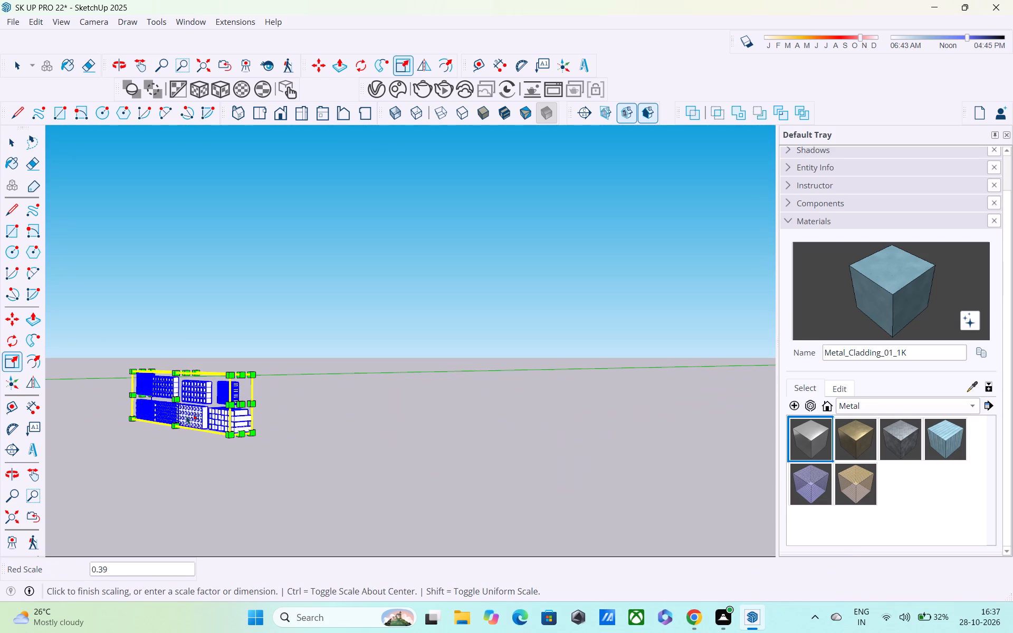
Examine the size of the scaled mesh set against the origin and axes from farther away.
{"action": "scroll", "coordinate": [239, 395], "scroll_direction": "down", "scroll_amount": 2}
{"action": "middle_click_drag", "start_coordinate": [263, 397], "coordinate": [489, 423]}
{"action": "scroll", "coordinate": [485, 421], "scroll_direction": "down", "scroll_amount": 4}
{"action": "scroll", "coordinate": [407, 394], "scroll_direction": "down", "scroll_amount": 4}
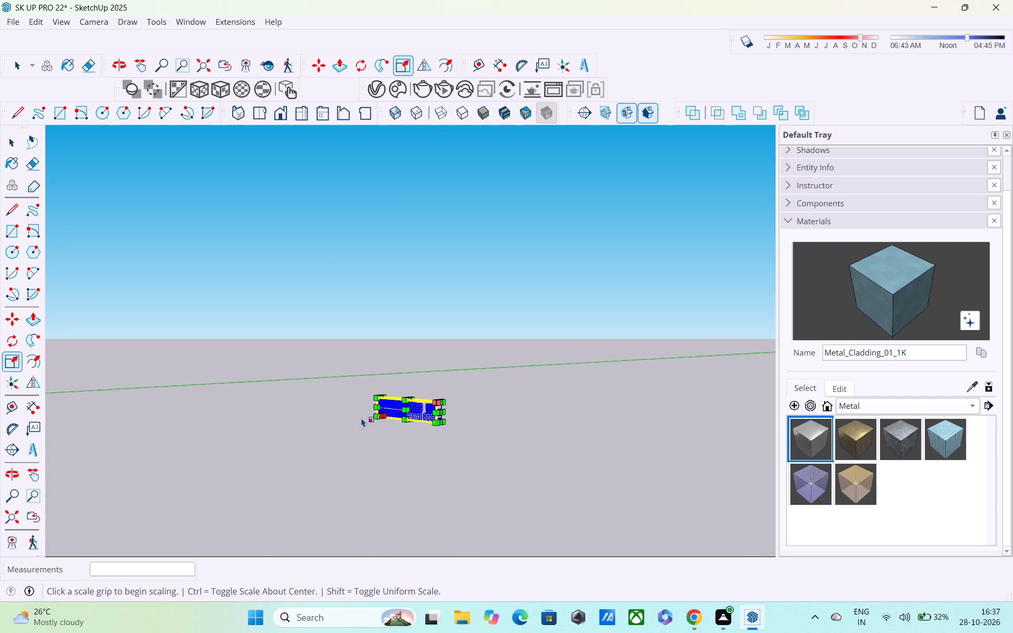
{"action": "scroll", "coordinate": [356, 411], "scroll_direction": "down", "scroll_amount": 7}
{"action": "middle_click_drag", "start_coordinate": [375, 408], "coordinate": [477, 408]}
{"action": "scroll", "coordinate": [477, 408], "scroll_direction": "up", "scroll_amount": 1}
{"action": "scroll", "coordinate": [476, 408], "scroll_direction": "down", "scroll_amount": 5}
{"action": "scroll", "coordinate": [359, 425], "scroll_direction": "down", "scroll_amount": 2}
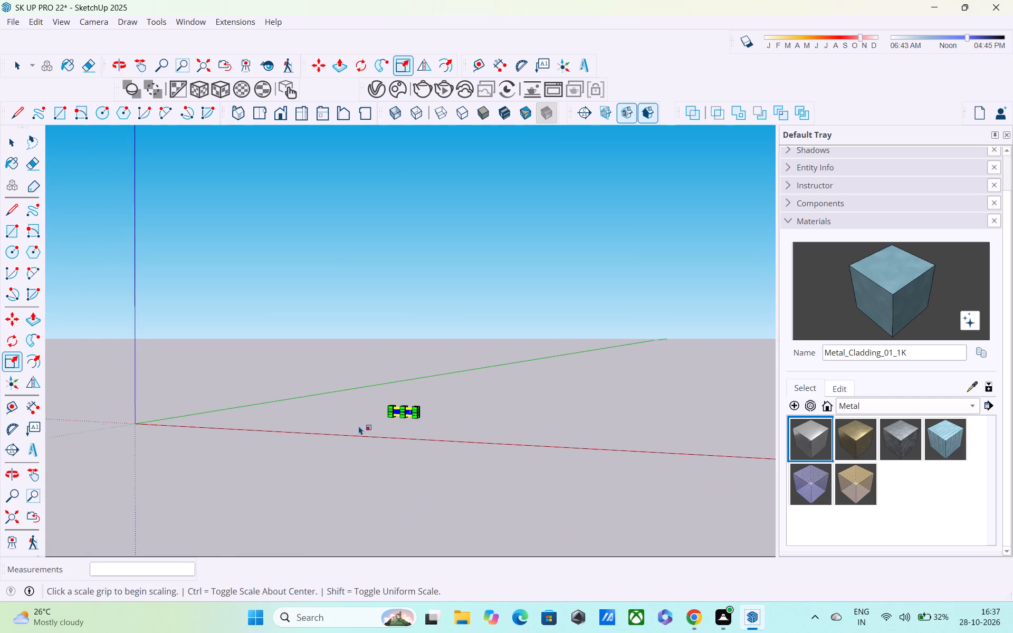
{"action": "scroll", "coordinate": [356, 427], "scroll_direction": "up", "scroll_amount": 1}
{"action": "scroll", "coordinate": [193, 426], "scroll_direction": "up", "scroll_amount": 4}
{"action": "middle_click_drag", "start_coordinate": [166, 425], "coordinate": [336, 420]}
{"action": "scroll", "coordinate": [651, 395], "scroll_direction": "up", "scroll_amount": 2}
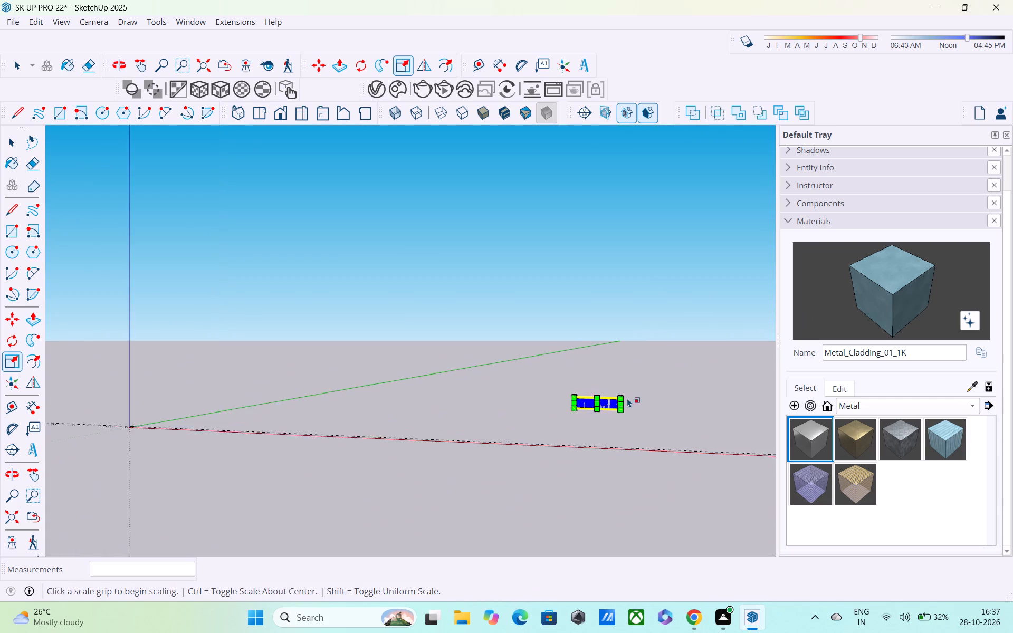
Shorten the mesh set further along the red axis with successive scalings from its far end.
{"action": "scroll", "coordinate": [627, 398], "scroll_direction": "up", "scroll_amount": 6}
{"action": "middle_click_drag", "start_coordinate": [600, 379], "coordinate": [506, 446]}
{"action": "scroll", "coordinate": [608, 425], "scroll_direction": "up", "scroll_amount": 7}
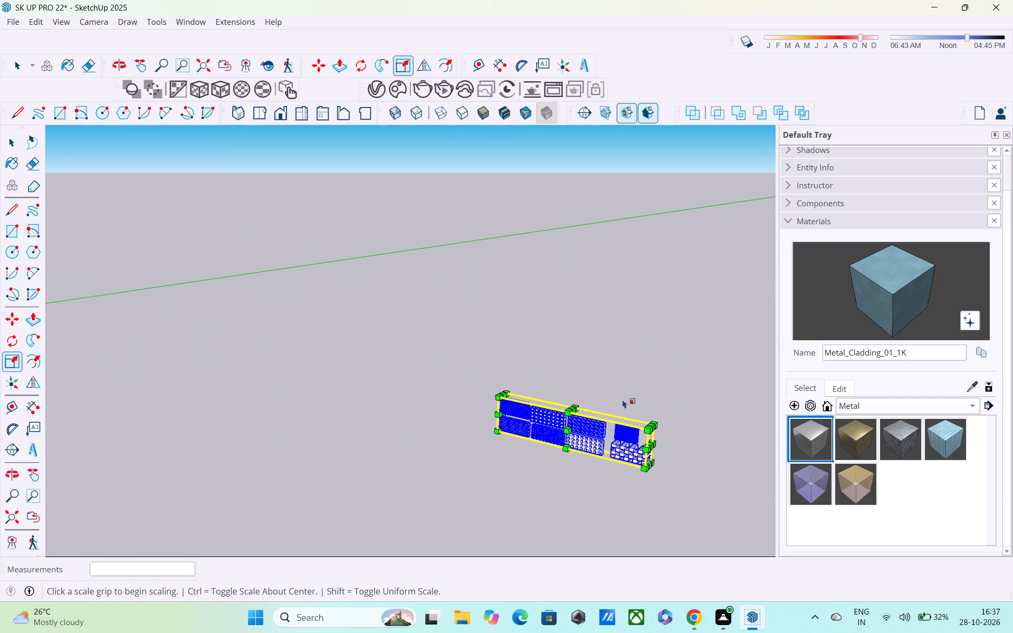
{"action": "scroll", "coordinate": [657, 428], "scroll_direction": "down", "scroll_amount": 1}
{"action": "middle_click_drag", "start_coordinate": [670, 434], "coordinate": [568, 370]}
{"action": "scroll", "coordinate": [672, 480], "scroll_direction": "up", "scroll_amount": 4}
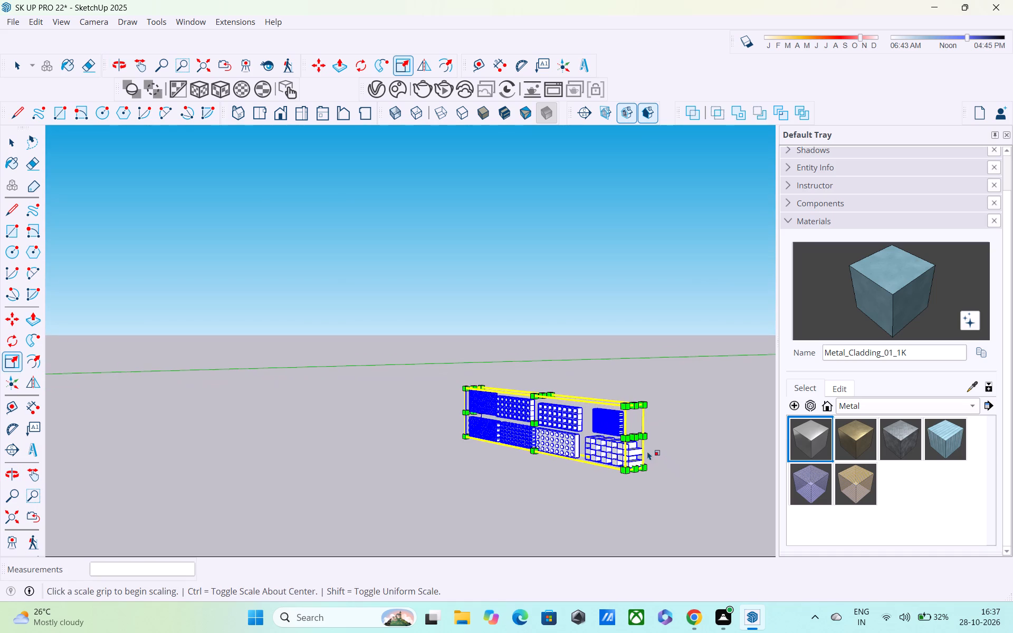
{"action": "scroll", "coordinate": [644, 446], "scroll_direction": "up", "scroll_amount": 5}
{"action": "left_click_drag", "start_coordinate": [628, 431], "coordinate": [589, 425]}
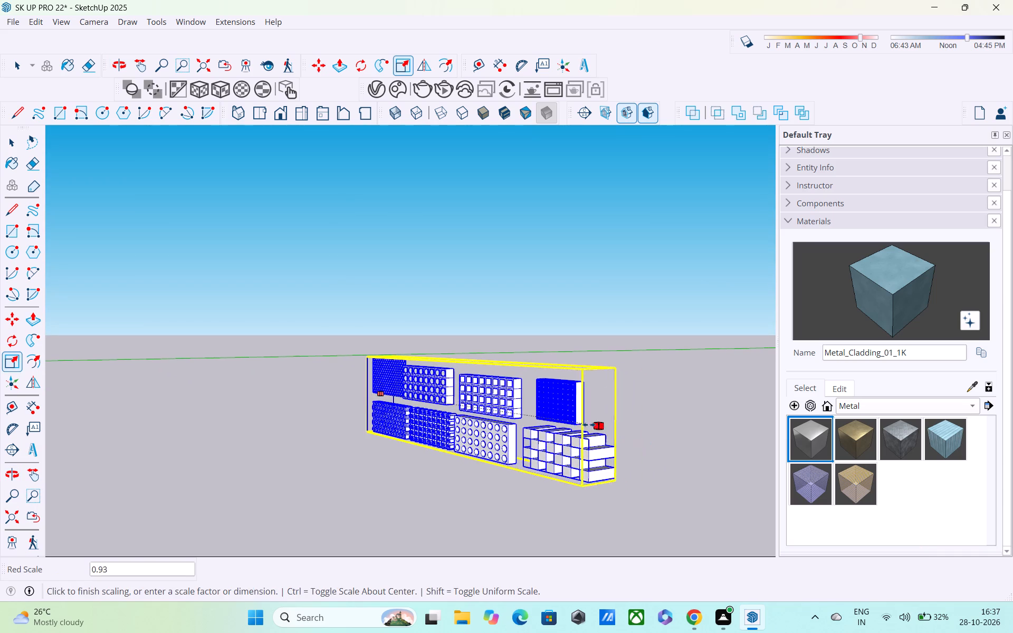
{"action": "left_click_drag", "start_coordinate": [589, 425], "coordinate": [380, 424]}
{"action": "scroll", "coordinate": [519, 411], "scroll_direction": "up", "scroll_amount": 2}
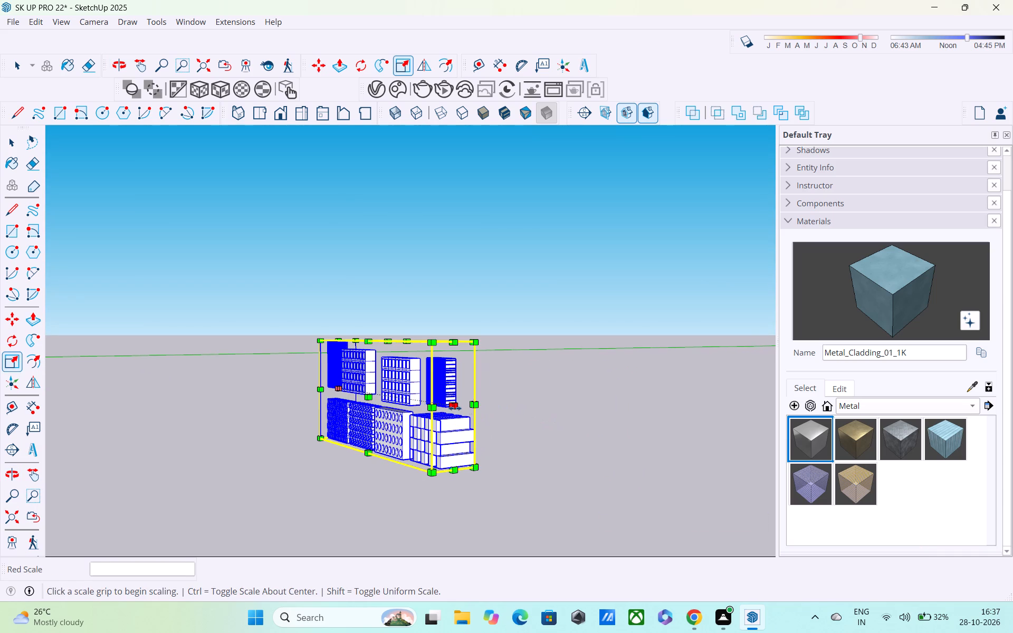
{"action": "left_click_drag", "start_coordinate": [455, 408], "coordinate": [363, 401]}
Lower the height of the mesh set by scaling it about 0.36 along blue.
{"action": "middle_click_drag", "start_coordinate": [534, 365], "coordinate": [892, 447]}
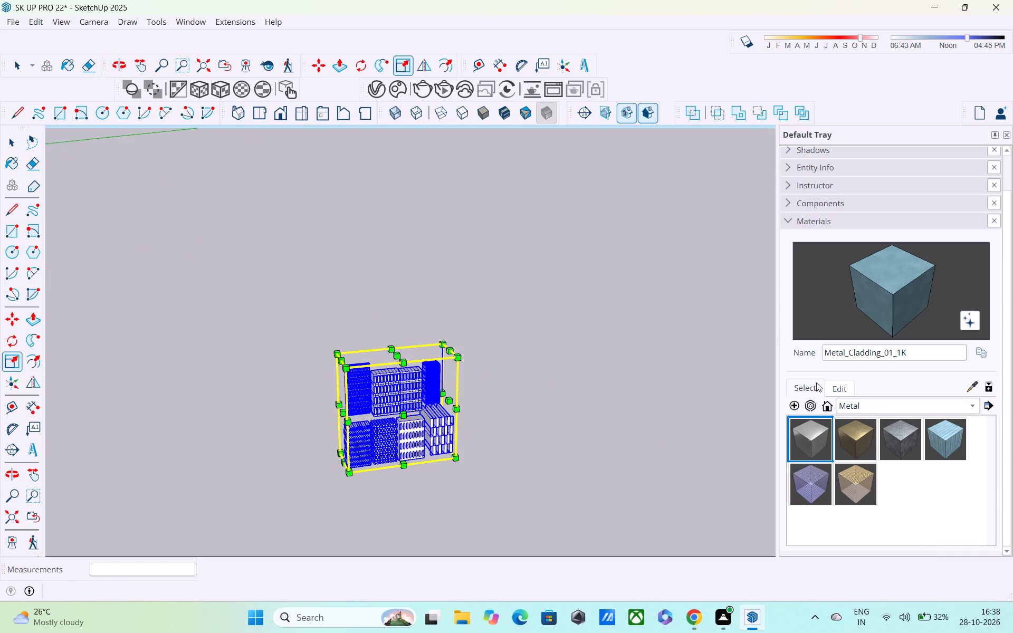
{"action": "left_click_drag", "start_coordinate": [400, 356], "coordinate": [408, 436]}
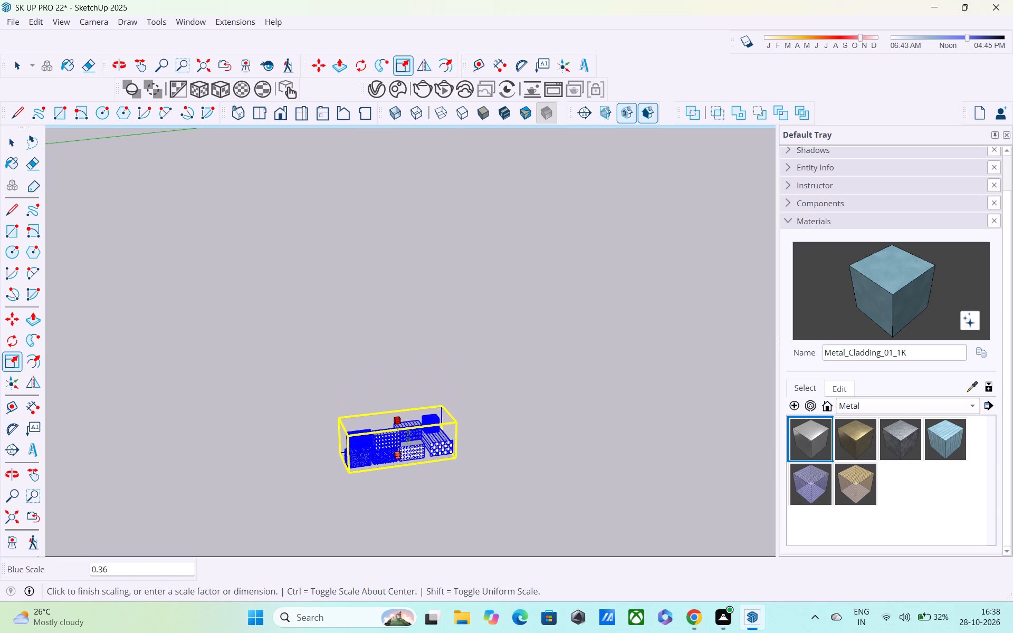
{"action": "left_click_drag", "start_coordinate": [408, 436], "coordinate": [408, 440]}
{"action": "middle_click_drag", "start_coordinate": [422, 443], "coordinate": [406, 414]}
{"action": "scroll", "coordinate": [689, 482], "scroll_direction": "up", "scroll_amount": 2}
{"action": "scroll", "coordinate": [568, 447], "scroll_direction": "down", "scroll_amount": 1}
{"action": "middle_click_drag", "start_coordinate": [572, 447], "coordinate": [669, 452]}
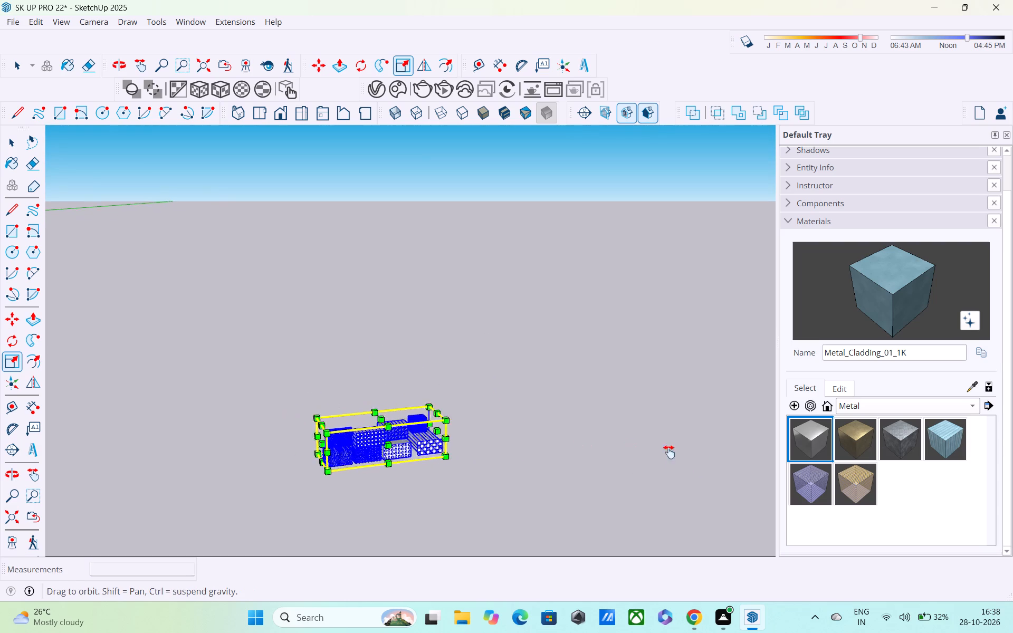
Thin the mesh set along green from its side edge with a red-green scaling of about 1.15, 0.21.
{"action": "middle_click_drag", "start_coordinate": [669, 452], "coordinate": [760, 444]}
{"action": "scroll", "coordinate": [723, 439], "scroll_direction": "down", "scroll_amount": 5}
{"action": "scroll", "coordinate": [1012, 377], "scroll_direction": "down", "scroll_amount": 3}
{"action": "scroll", "coordinate": [570, 632], "scroll_direction": "down", "scroll_amount": 3}
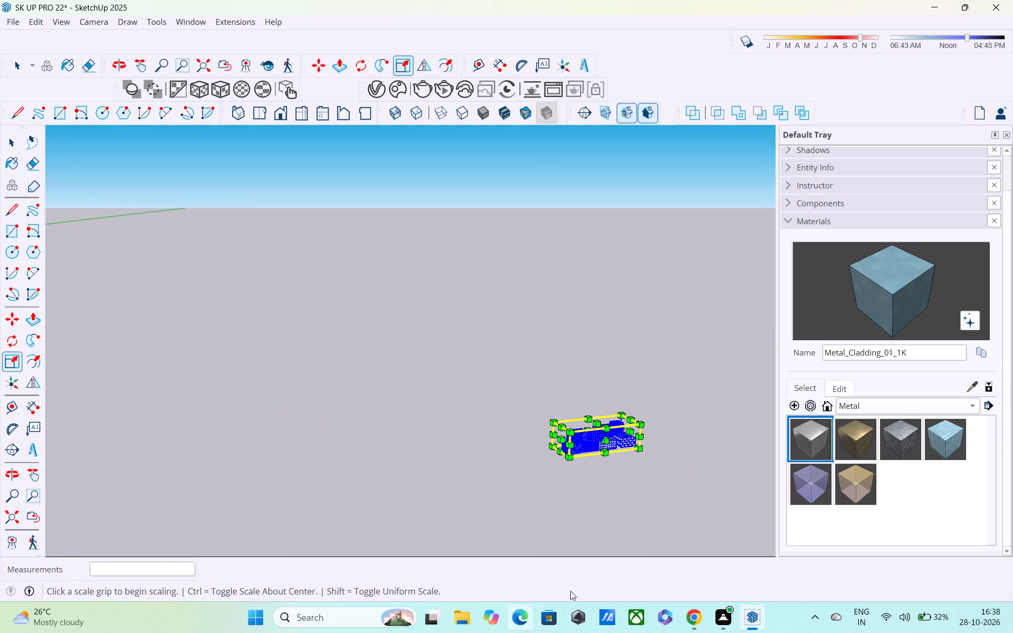
{"action": "scroll", "coordinate": [852, 417], "scroll_direction": "down", "scroll_amount": 1}
{"action": "middle_click_drag", "start_coordinate": [666, 464], "coordinate": [574, 388]}
{"action": "scroll", "coordinate": [644, 415], "scroll_direction": "up", "scroll_amount": 2}
{"action": "middle_click_drag", "start_coordinate": [650, 422], "coordinate": [600, 412]}
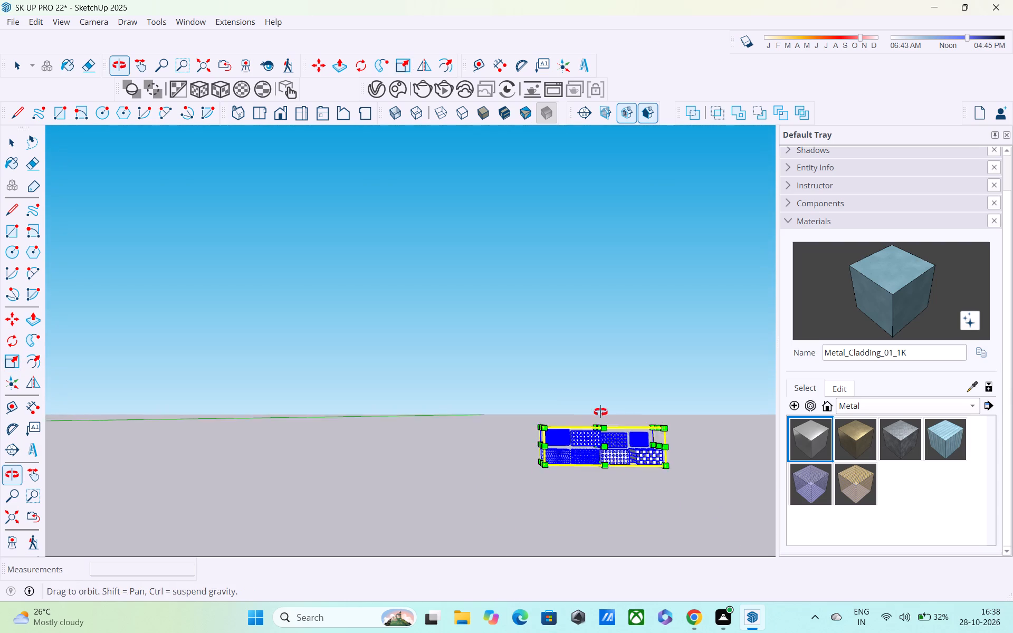
{"action": "middle_click_drag", "start_coordinate": [600, 412], "coordinate": [378, 415]}
{"action": "scroll", "coordinate": [620, 470], "scroll_direction": "up", "scroll_amount": 3}
{"action": "middle_click_drag", "start_coordinate": [643, 464], "coordinate": [530, 466]}
{"action": "scroll", "coordinate": [598, 458], "scroll_direction": "up", "scroll_amount": 1}
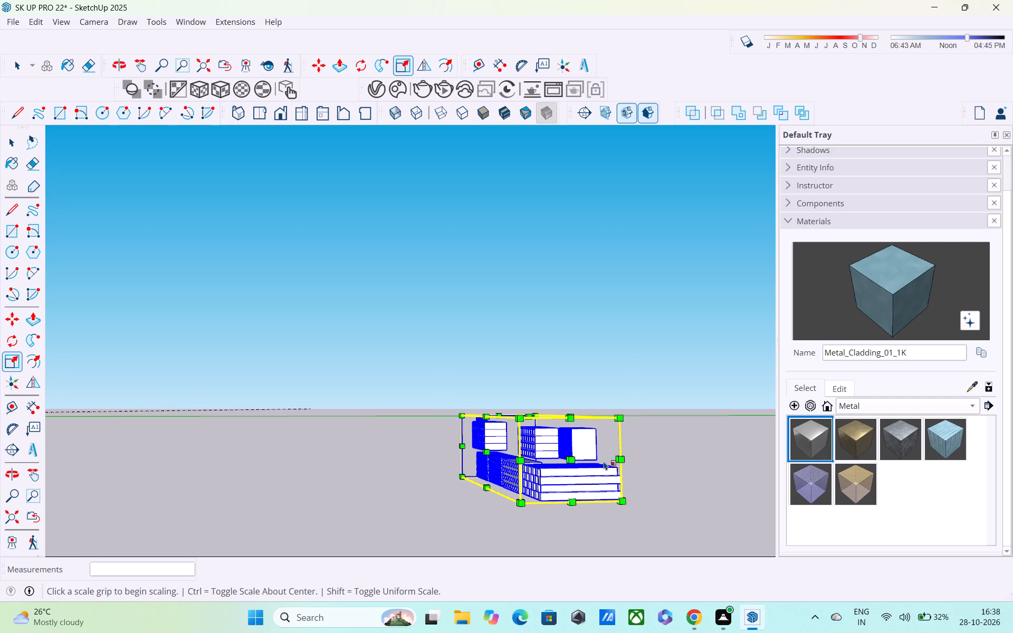
{"action": "left_click_drag", "start_coordinate": [618, 461], "coordinate": [555, 464]}
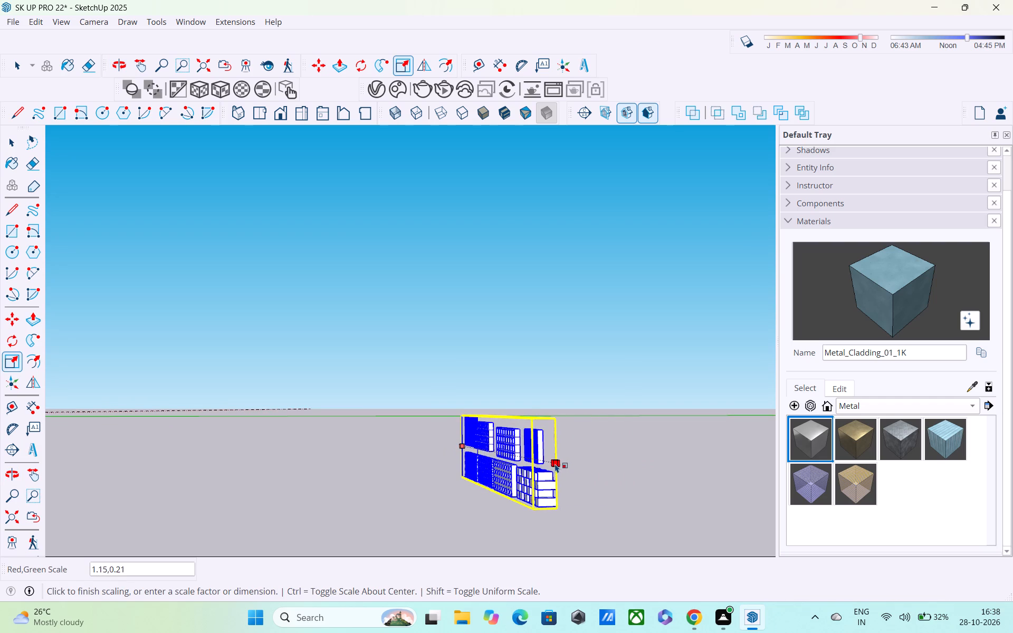
{"action": "left_click_drag", "start_coordinate": [555, 464], "coordinate": [549, 466]}
Reduce the mesh set's height from its top edge and its length along red from its end face.
{"action": "left_click_drag", "start_coordinate": [546, 418], "coordinate": [532, 468]}
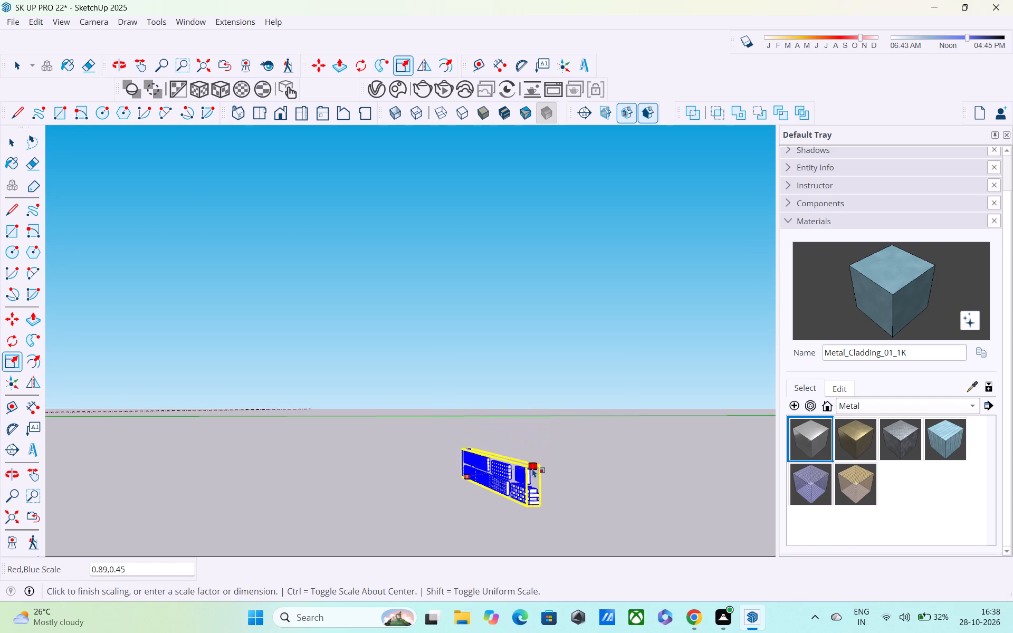
{"action": "left_click_drag", "start_coordinate": [532, 468], "coordinate": [525, 488]}
{"action": "scroll", "coordinate": [524, 487], "scroll_direction": "up", "scroll_amount": 3}
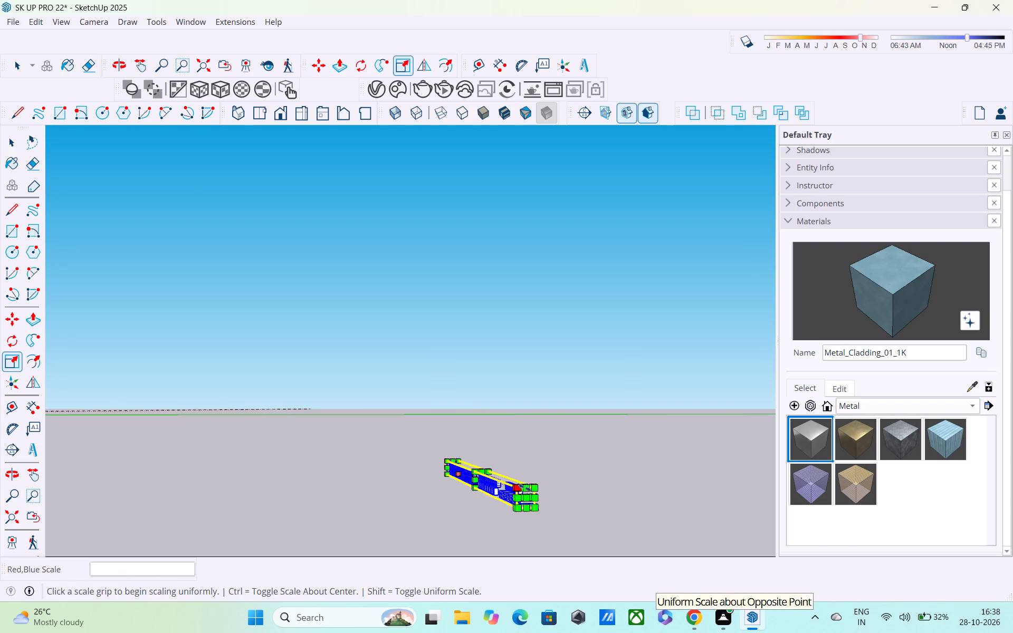
{"action": "scroll", "coordinate": [524, 487], "scroll_direction": "up", "scroll_amount": 7}
{"action": "left_click_drag", "start_coordinate": [514, 493], "coordinate": [510, 485]}
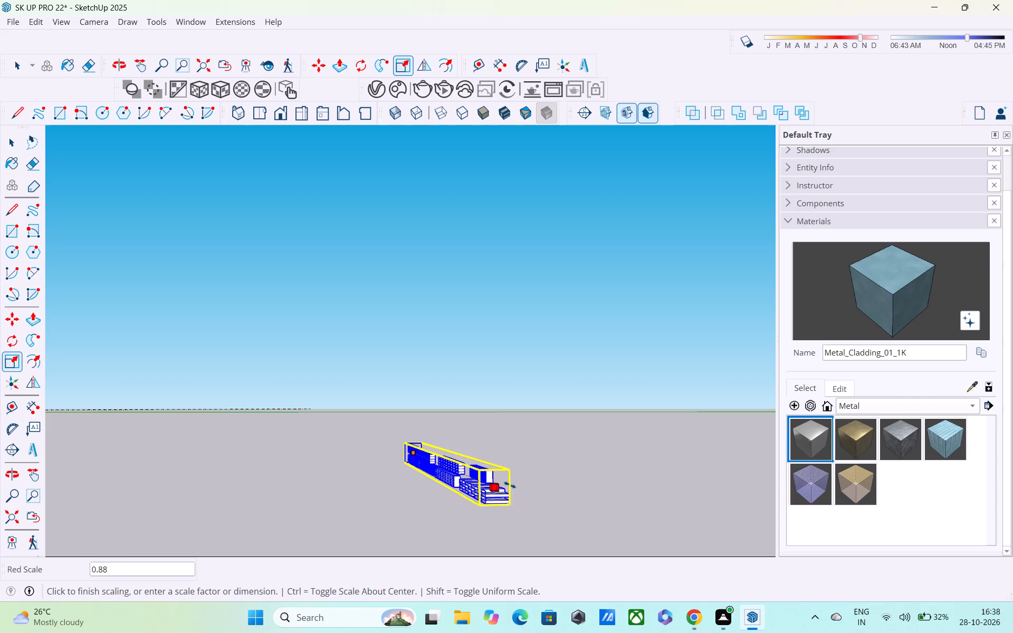
{"action": "left_click_drag", "start_coordinate": [510, 485], "coordinate": [481, 464]}
Thin the mesh set again with a red-green scaling of about 1.00, 0.34.
{"action": "scroll", "coordinate": [435, 459], "scroll_direction": "up", "scroll_amount": 6}
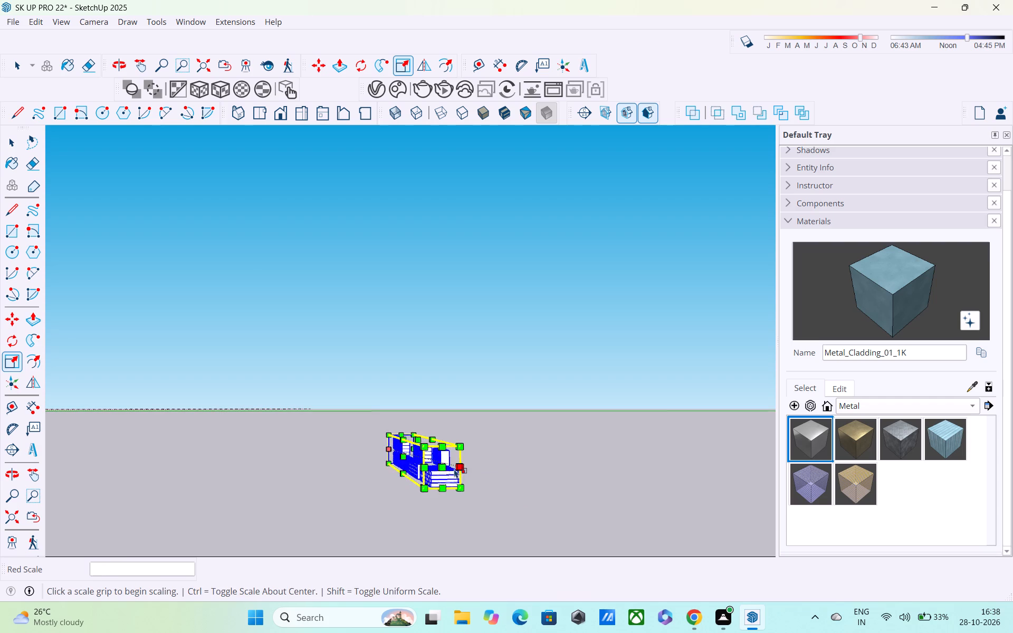
{"action": "scroll", "coordinate": [454, 469], "scroll_direction": "up", "scroll_amount": 2}
{"action": "left_click_drag", "start_coordinate": [462, 465], "coordinate": [430, 469]}
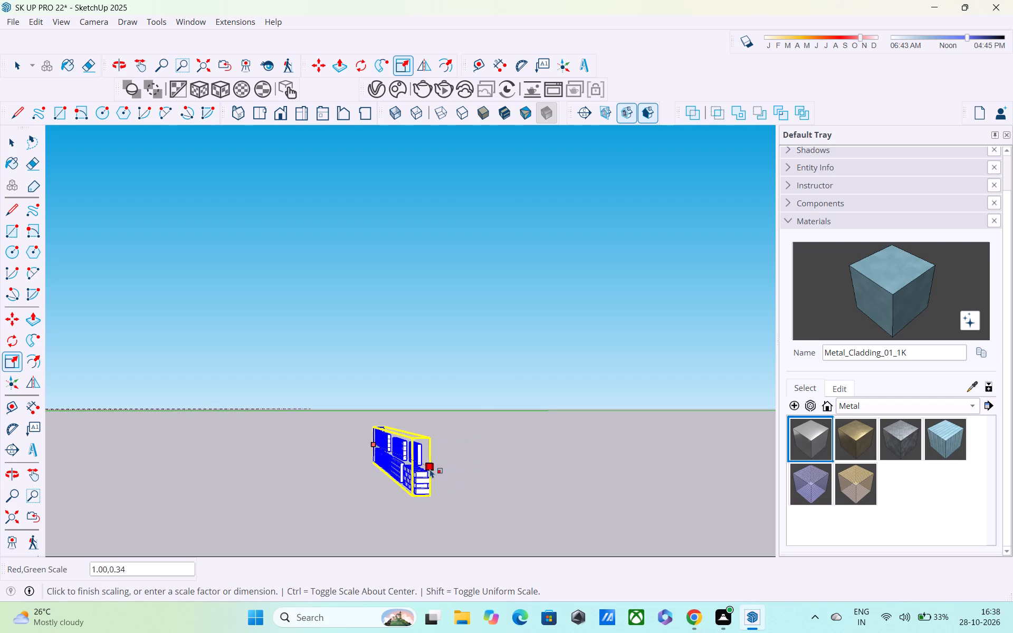
{"action": "left_click_drag", "start_coordinate": [430, 469], "coordinate": [429, 469]}
Lower the mesh set slightly from its top edge and shorten it by about 0.47 along red.
{"action": "left_click_drag", "start_coordinate": [422, 434], "coordinate": [422, 445]}
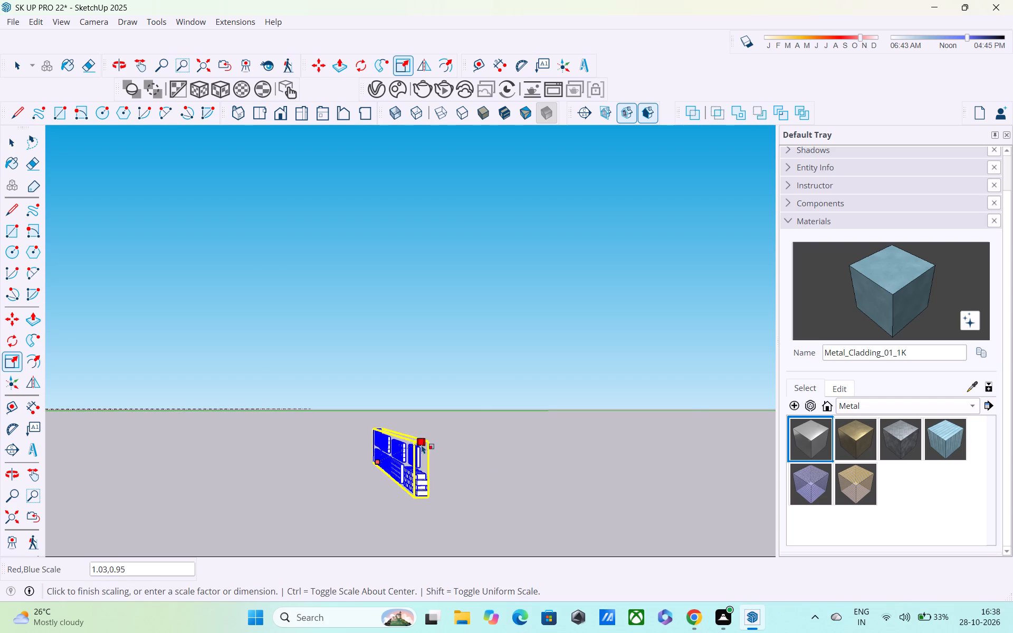
{"action": "left_click_drag", "start_coordinate": [422, 445], "coordinate": [419, 458]}
{"action": "scroll", "coordinate": [410, 473], "scroll_direction": "up", "scroll_amount": 4}
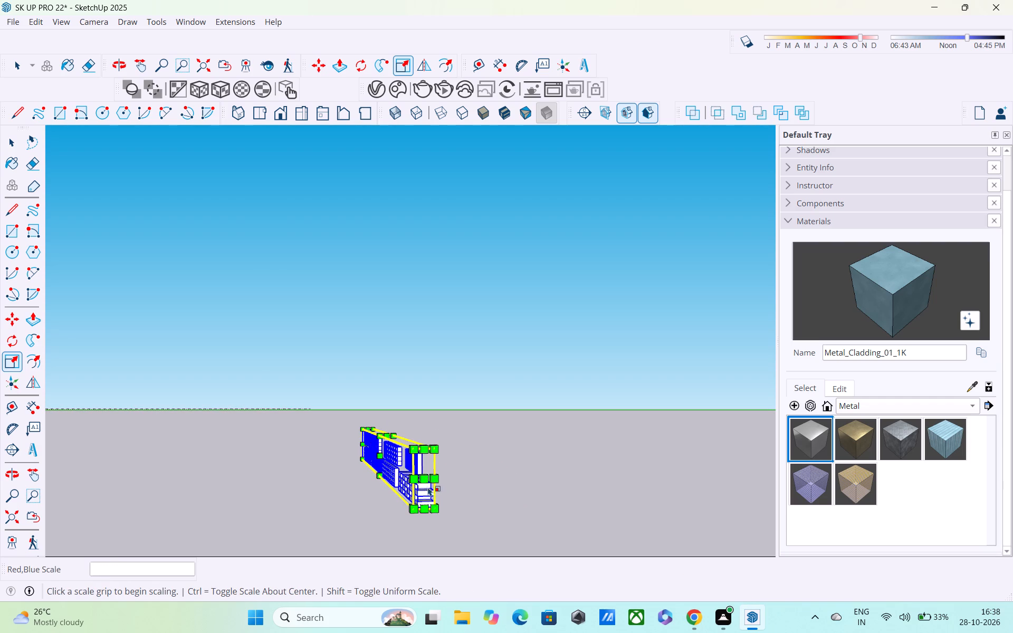
{"action": "left_click_drag", "start_coordinate": [426, 482], "coordinate": [412, 454]}
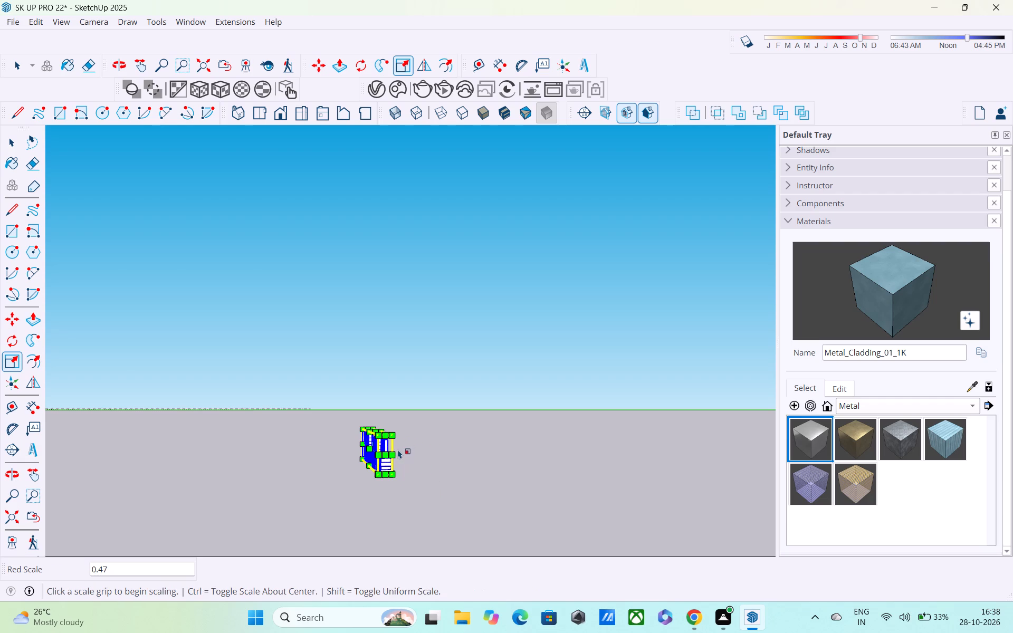
Shorten the mesh set further along red by scaling it from its near end face.
{"action": "scroll", "coordinate": [398, 449], "scroll_direction": "up", "scroll_amount": 4}
{"action": "middle_click_drag", "start_coordinate": [397, 449], "coordinate": [626, 462]}
{"action": "middle_click_drag", "start_coordinate": [567, 476], "coordinate": [514, 505]}
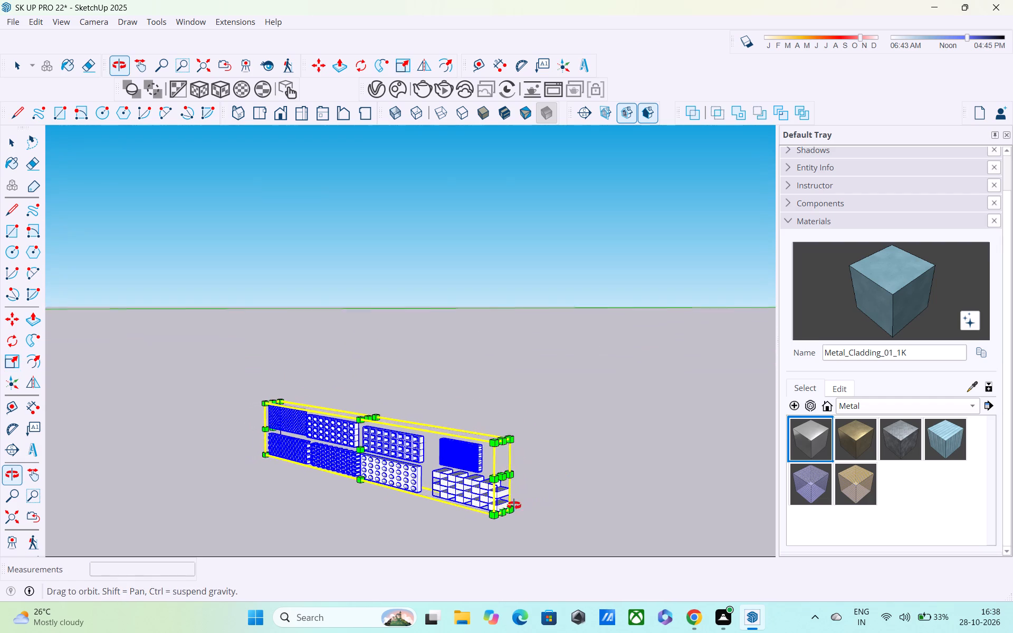
{"action": "middle_click_drag", "start_coordinate": [514, 505], "coordinate": [488, 493]}
{"action": "scroll", "coordinate": [472, 469], "scroll_direction": "up", "scroll_amount": 1}
{"action": "left_click_drag", "start_coordinate": [492, 475], "coordinate": [421, 452]}
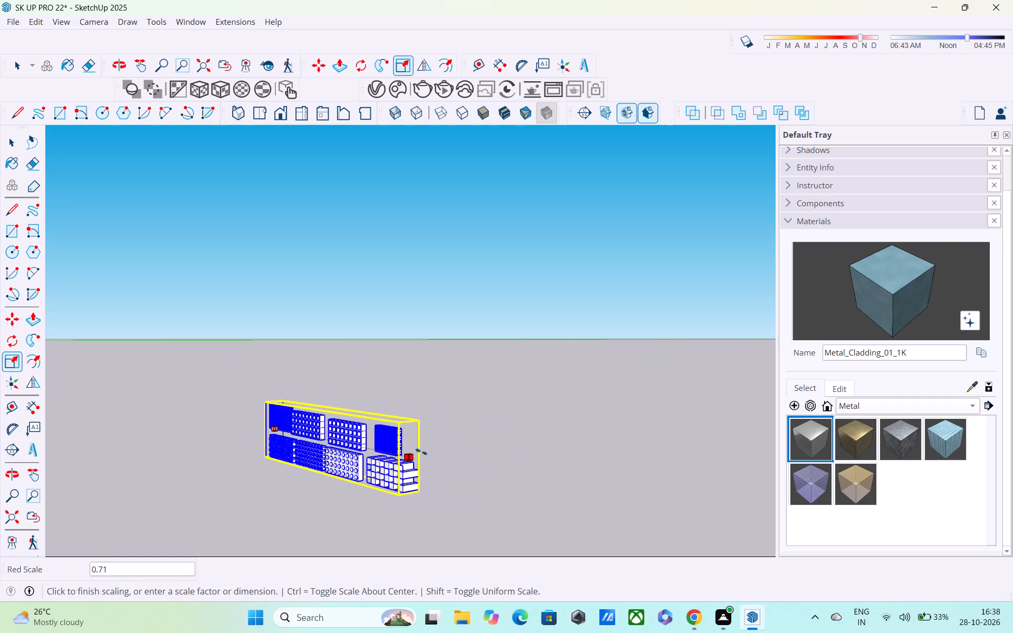
{"action": "left_click_drag", "start_coordinate": [421, 452], "coordinate": [381, 444]}
Reduce the mesh set's height along blue and shorten it once more from its near end.
{"action": "middle_click_drag", "start_coordinate": [374, 493], "coordinate": [372, 540]}
{"action": "scroll", "coordinate": [288, 366], "scroll_direction": "up", "scroll_amount": 3}
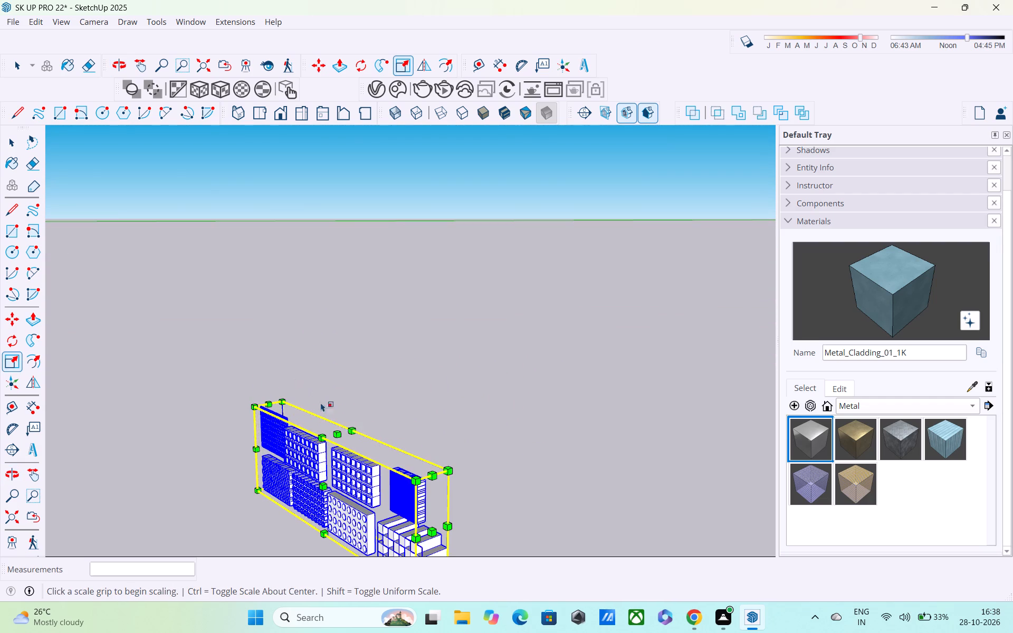
{"action": "left_click_drag", "start_coordinate": [341, 431], "coordinate": [340, 465]}
{"action": "middle_click_drag", "start_coordinate": [368, 490], "coordinate": [345, 436]}
{"action": "middle_click_drag", "start_coordinate": [387, 479], "coordinate": [302, 227], "text": "shift"}
{"action": "scroll", "coordinate": [337, 262], "scroll_direction": "up", "scroll_amount": 1}
{"action": "left_click_drag", "start_coordinate": [327, 256], "coordinate": [256, 276]}
Thin the mesh set from its side edge with a red-green scaling of 1.00, 0.32.
{"action": "middle_click_drag", "start_coordinate": [269, 282], "coordinate": [283, 386]}
{"action": "scroll", "coordinate": [271, 331], "scroll_direction": "up", "scroll_amount": 3}
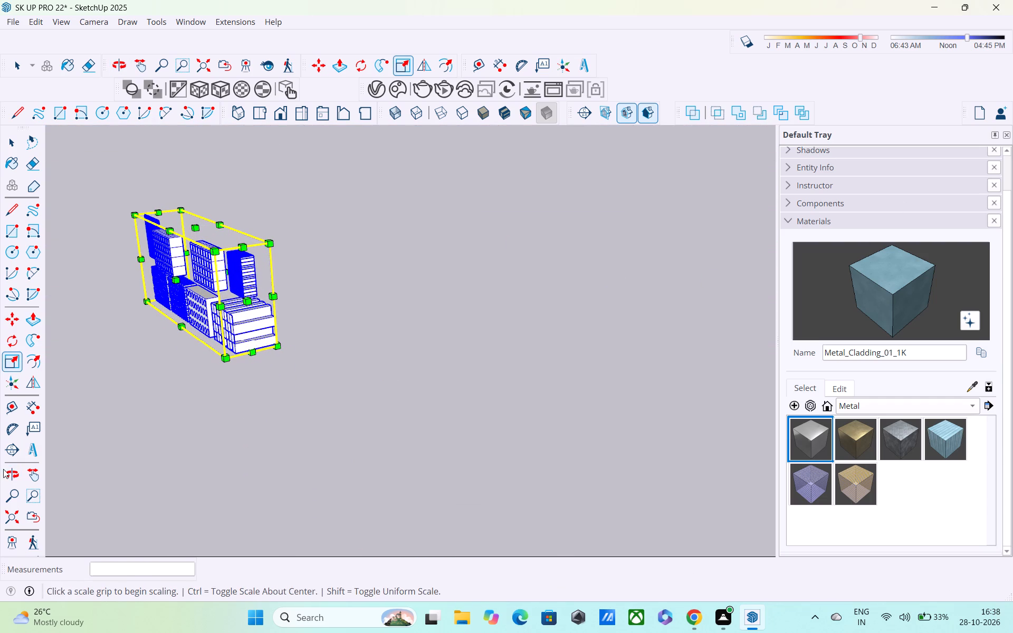
{"action": "middle_click_drag", "start_coordinate": [300, 284], "coordinate": [131, 259]}
{"action": "scroll", "coordinate": [225, 273], "scroll_direction": "up", "scroll_amount": 4}
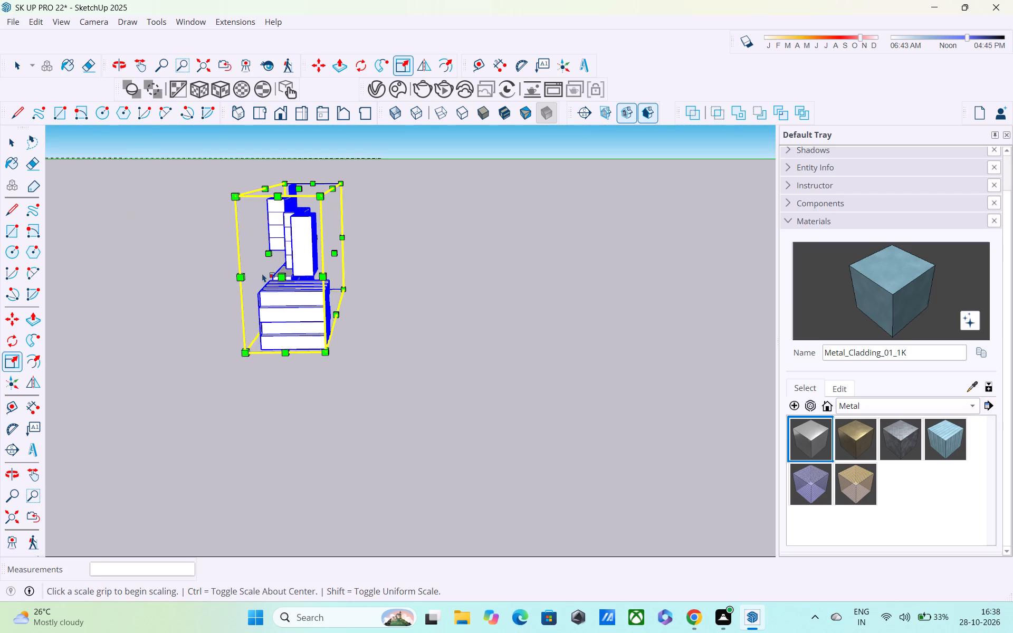
{"action": "left_click_drag", "start_coordinate": [318, 276], "coordinate": [246, 276]}
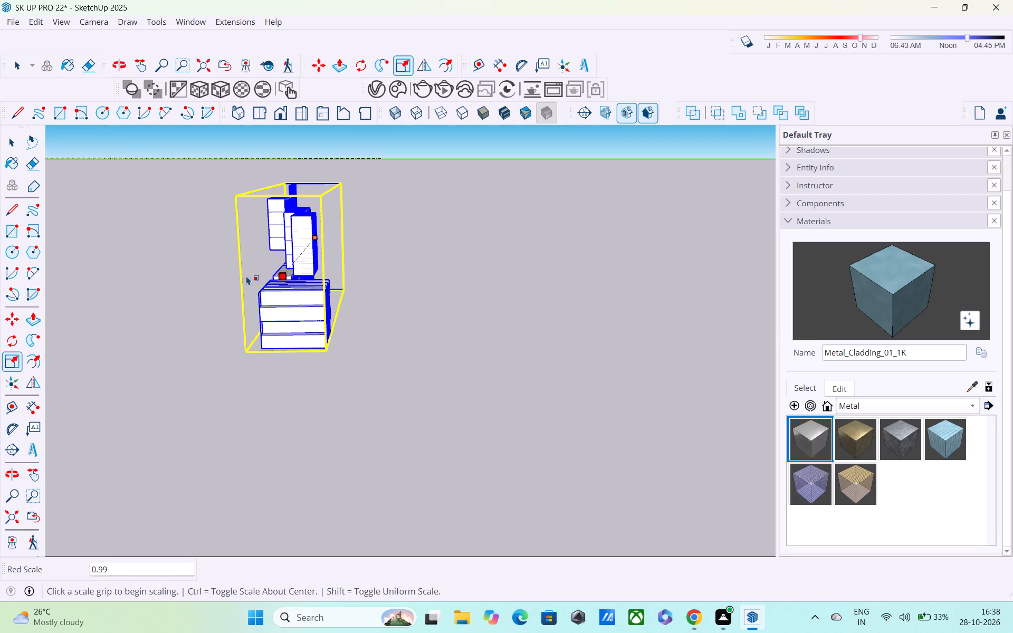
{"action": "left_click_drag", "start_coordinate": [321, 276], "coordinate": [269, 276]}
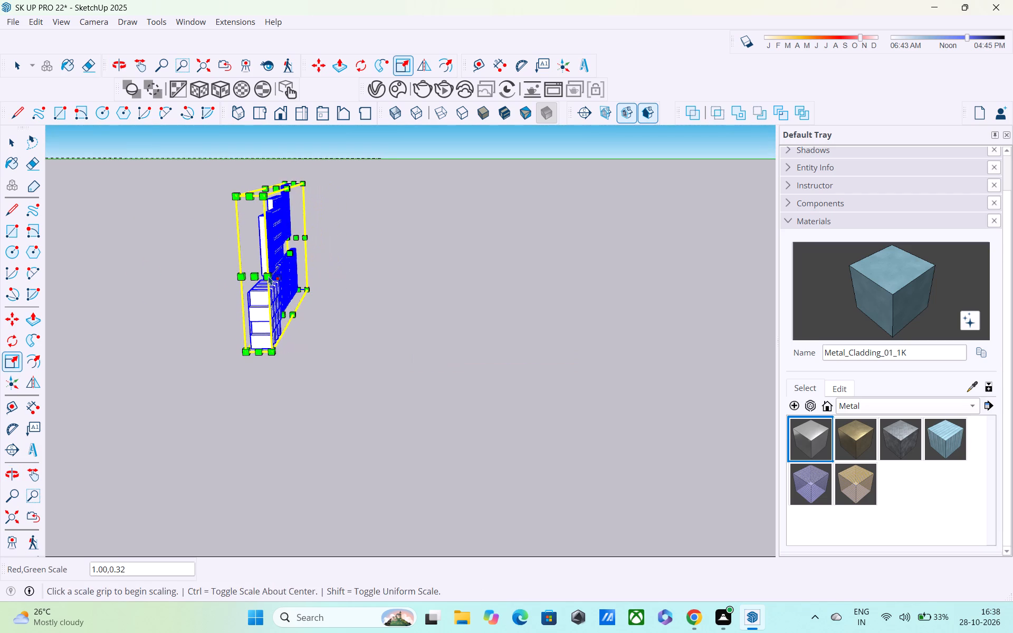
Scale the mesh set to about 0.69 in height along blue and shorten it along red from its end face.
{"action": "middle_click_drag", "start_coordinate": [269, 275], "coordinate": [357, 346]}
{"action": "left_click_drag", "start_coordinate": [257, 203], "coordinate": [268, 253]}
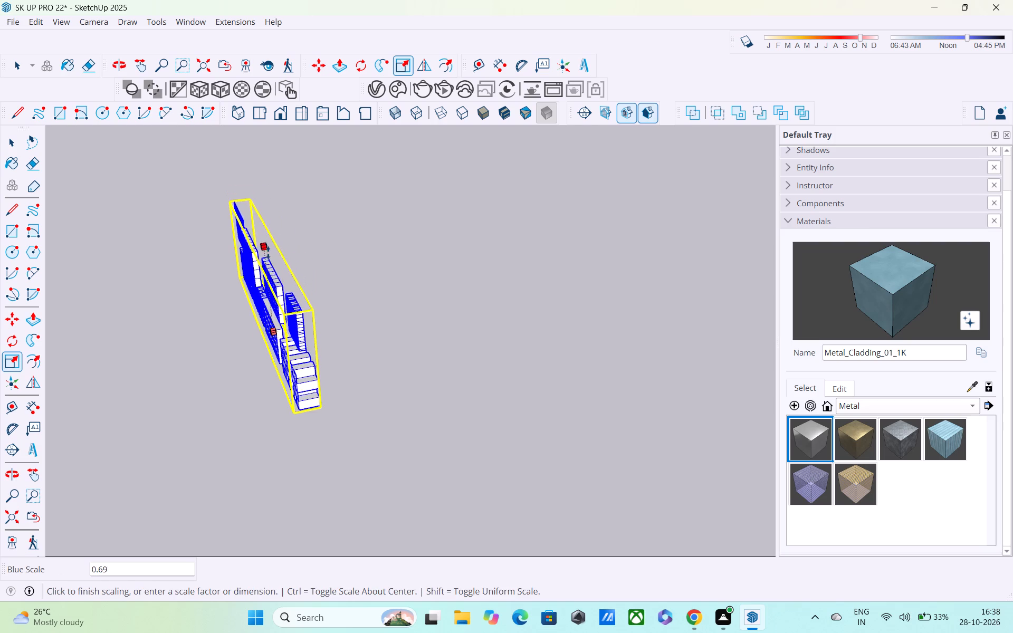
{"action": "left_click_drag", "start_coordinate": [268, 253], "coordinate": [268, 254]}
{"action": "left_click_drag", "start_coordinate": [299, 371], "coordinate": [292, 357]}
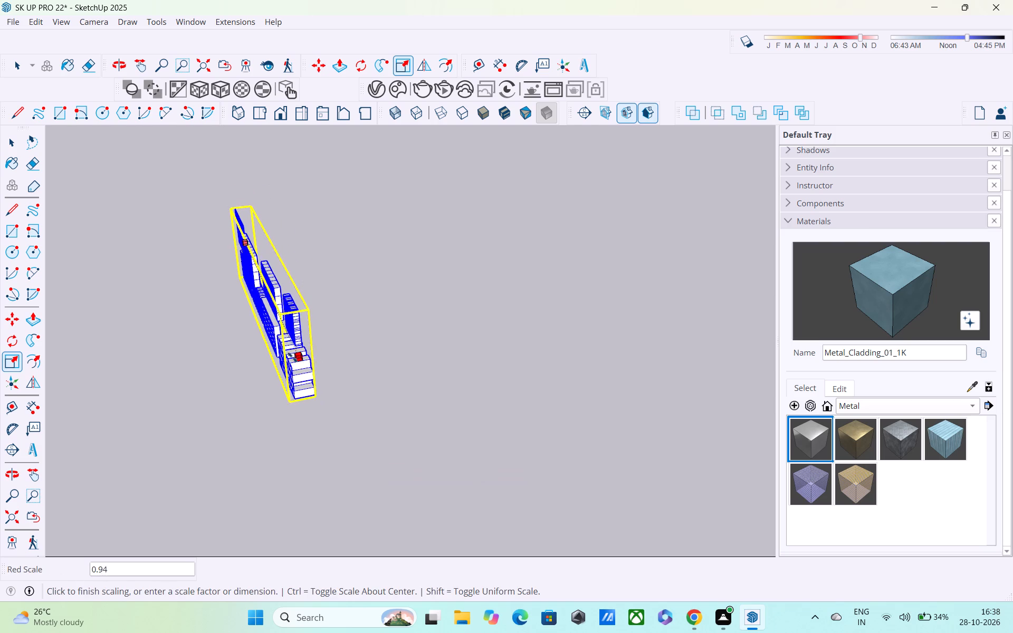
{"action": "left_click_drag", "start_coordinate": [292, 357], "coordinate": [274, 297]}
Examine the proportions and overall size of the reduced mesh set from several angles and from farther away.
{"action": "middle_click_drag", "start_coordinate": [333, 203], "coordinate": [394, 152]}
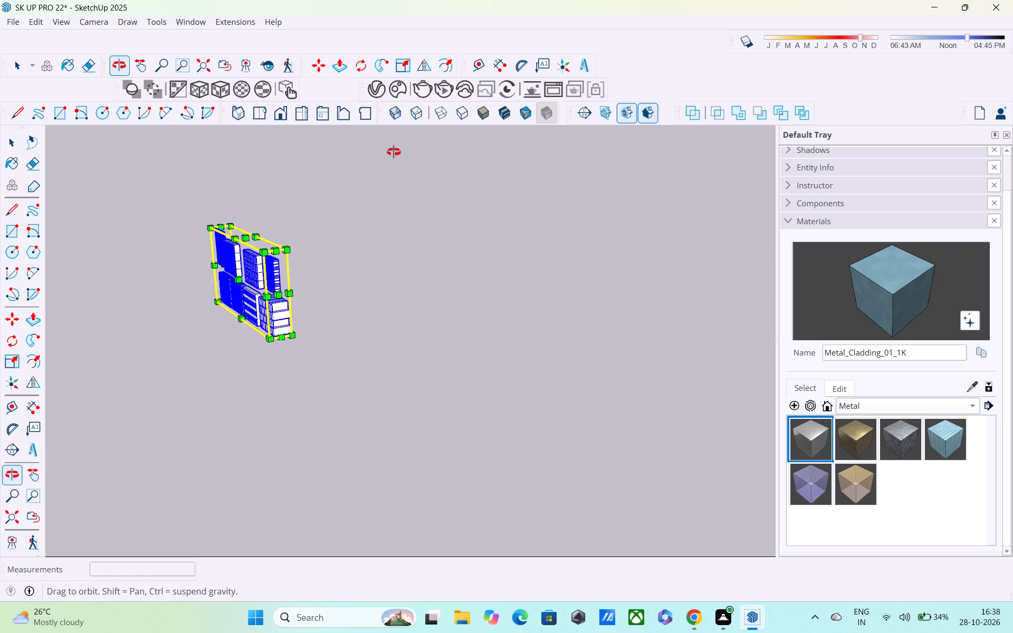
{"action": "middle_click_drag", "start_coordinate": [394, 152], "coordinate": [500, 134]}
{"action": "middle_click_drag", "start_coordinate": [304, 265], "coordinate": [70, 253]}
{"action": "scroll", "coordinate": [221, 269], "scroll_direction": "down", "scroll_amount": 8}
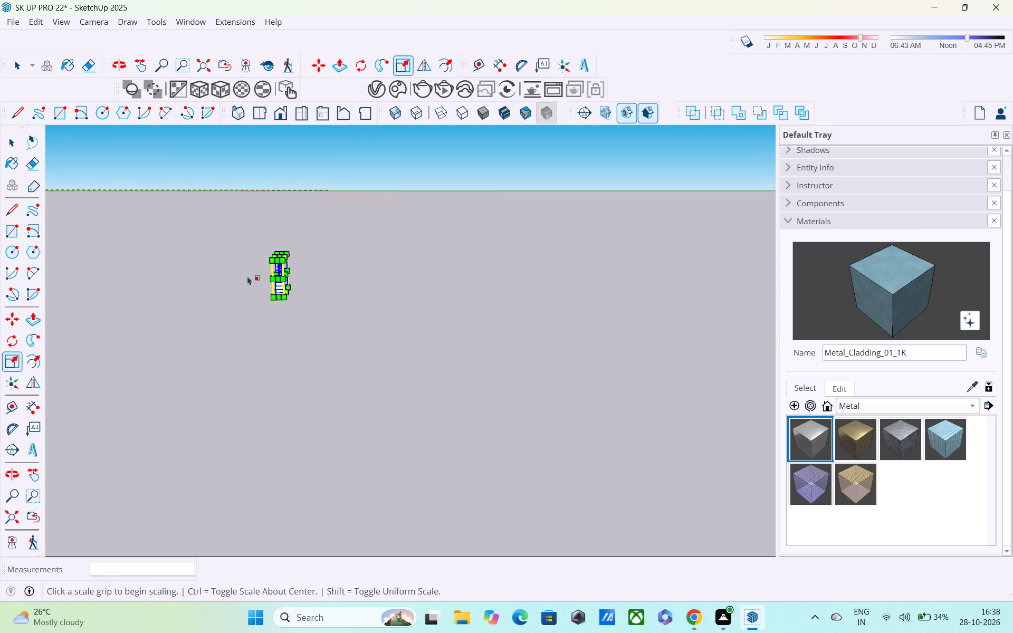
{"action": "middle_click_drag", "start_coordinate": [247, 275], "coordinate": [340, 319], "text": "shift"}
{"action": "scroll", "coordinate": [338, 312], "scroll_direction": "down", "scroll_amount": 8}
{"action": "scroll", "coordinate": [308, 294], "scroll_direction": "up", "scroll_amount": 1}
{"action": "scroll", "coordinate": [308, 294], "scroll_direction": "down", "scroll_amount": 3}
{"action": "scroll", "coordinate": [318, 300], "scroll_direction": "up", "scroll_amount": 1}
{"action": "middle_click_drag", "start_coordinate": [322, 302], "coordinate": [331, 308]}
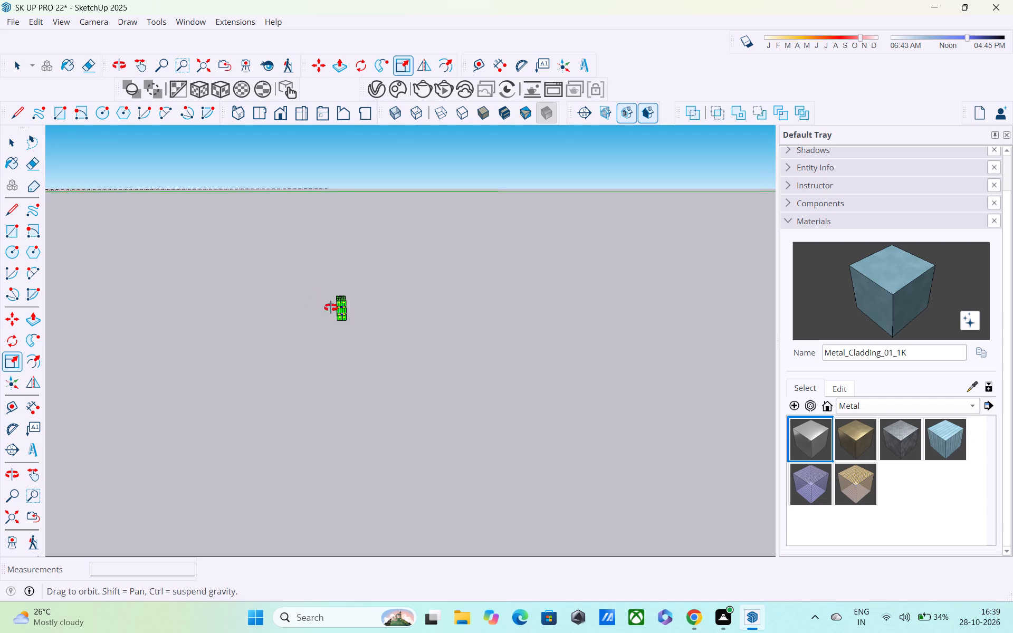
{"action": "middle_click_drag", "start_coordinate": [331, 308], "coordinate": [401, 318]}
{"action": "scroll", "coordinate": [332, 308], "scroll_direction": "down", "scroll_amount": 1}
Lower the mesh set by scaling it 0.63 along blue and shorten it further from its end face.
{"action": "scroll", "coordinate": [383, 301], "scroll_direction": "up", "scroll_amount": 15}
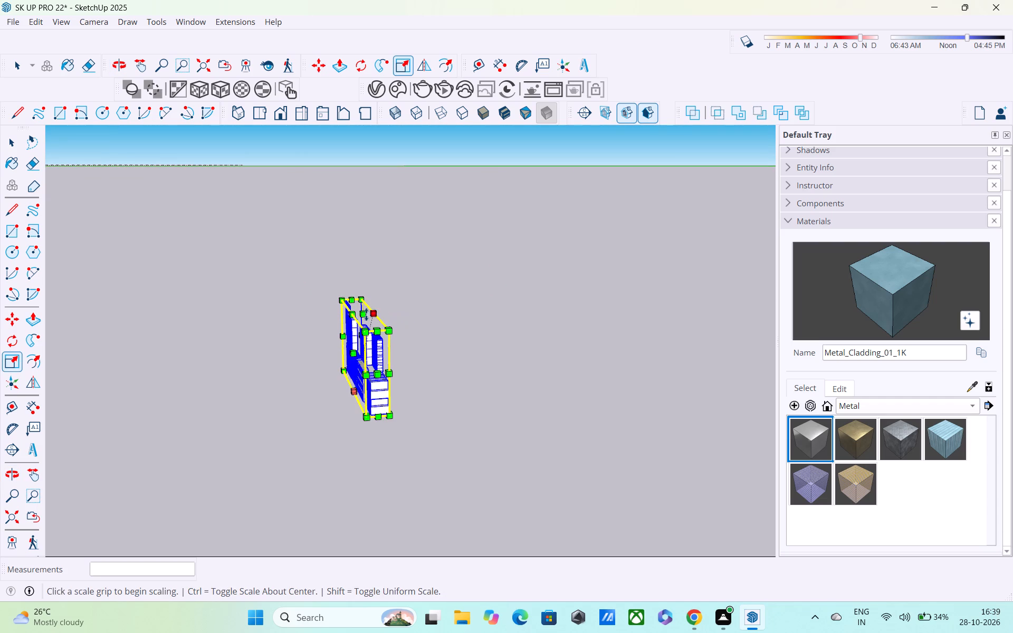
{"action": "left_click_drag", "start_coordinate": [362, 314], "coordinate": [363, 343]}
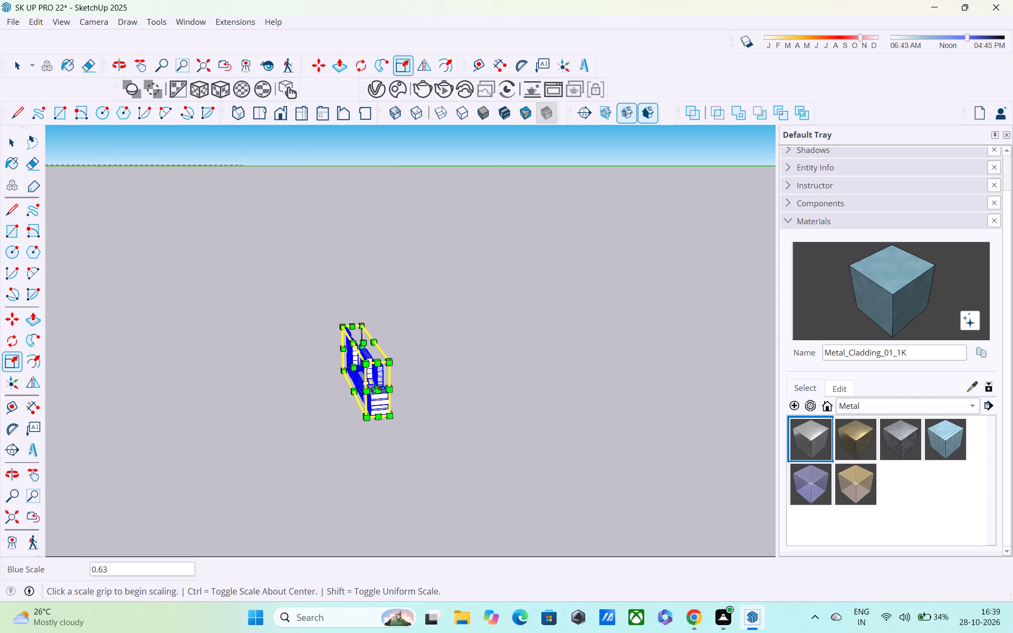
{"action": "left_click_drag", "start_coordinate": [376, 393], "coordinate": [367, 362]}
Flatten the mesh set into thin panels with a red-green scaling of 1.30, 0.14 from its side edge.
{"action": "scroll", "coordinate": [340, 345], "scroll_direction": "up", "scroll_amount": 4}
{"action": "middle_click_drag", "start_coordinate": [339, 344], "coordinate": [558, 333]}
{"action": "scroll", "coordinate": [353, 344], "scroll_direction": "up", "scroll_amount": 4}
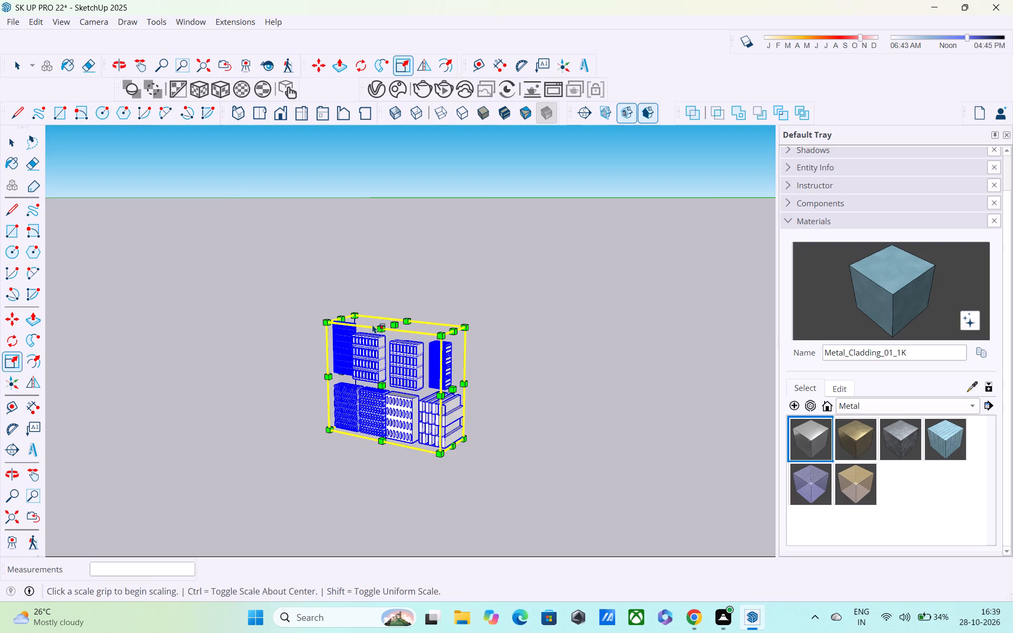
{"action": "middle_click_drag", "start_coordinate": [372, 324], "coordinate": [208, 330]}
{"action": "middle_click_drag", "start_coordinate": [471, 349], "coordinate": [374, 345]}
{"action": "scroll", "coordinate": [377, 346], "scroll_direction": "up", "scroll_amount": 1}
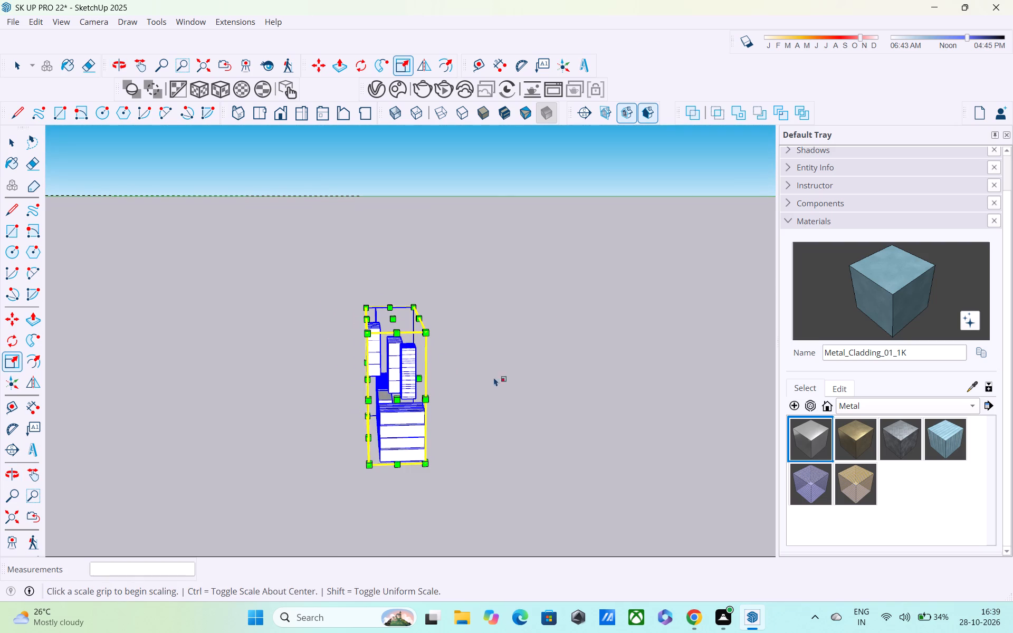
{"action": "left_click_drag", "start_coordinate": [431, 401], "coordinate": [395, 409]}
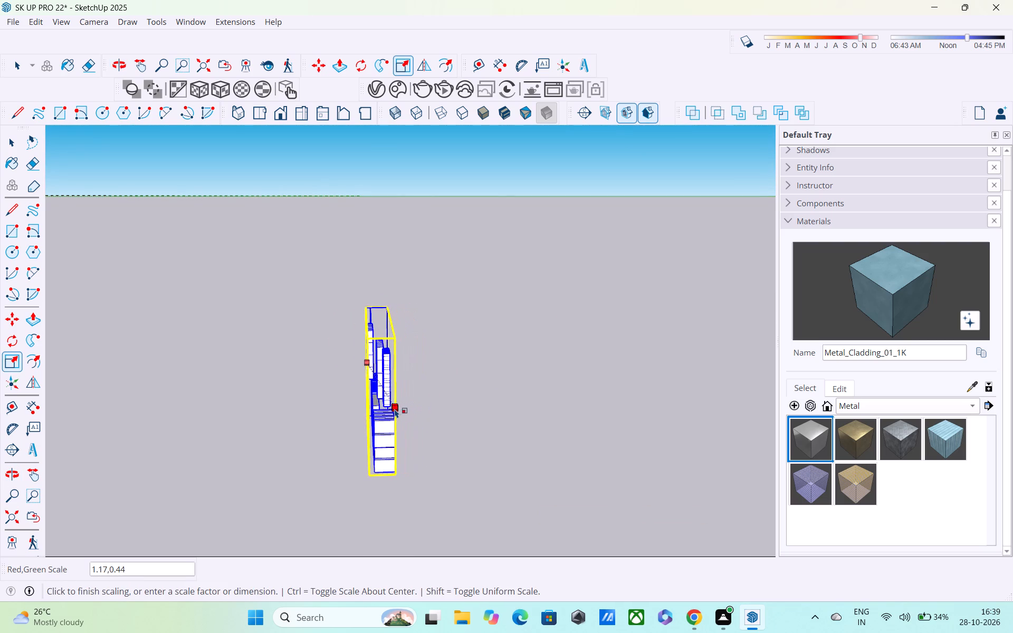
{"action": "left_click_drag", "start_coordinate": [395, 409], "coordinate": [378, 415]}
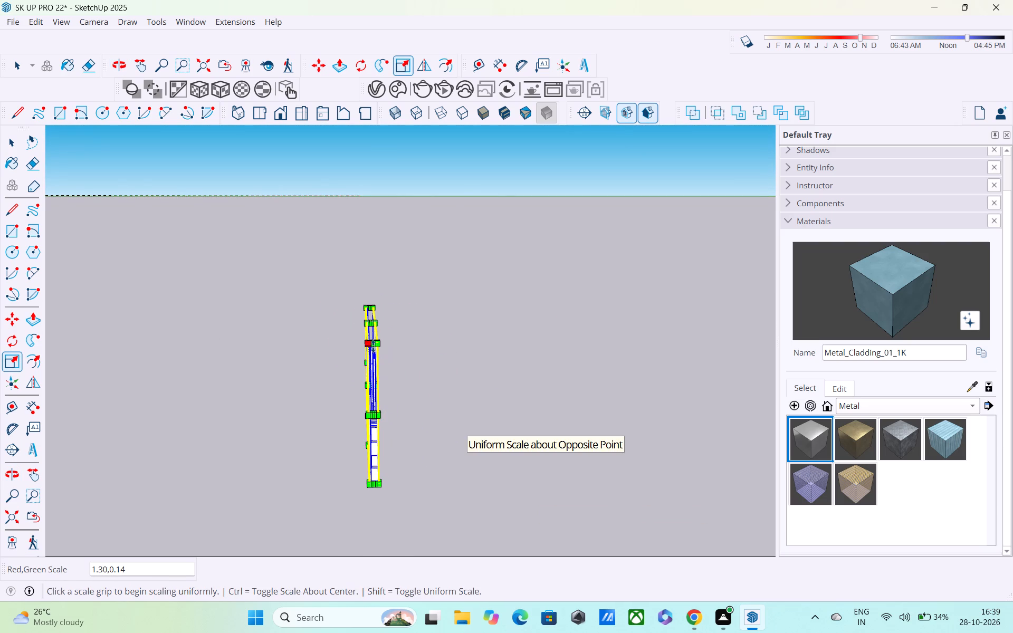
Scale the mesh set from its top end edge past the opposite edge, using negative factors near -6.23 red and -2.00 blue.
{"action": "left_click_drag", "start_coordinate": [376, 342], "coordinate": [366, 373]}
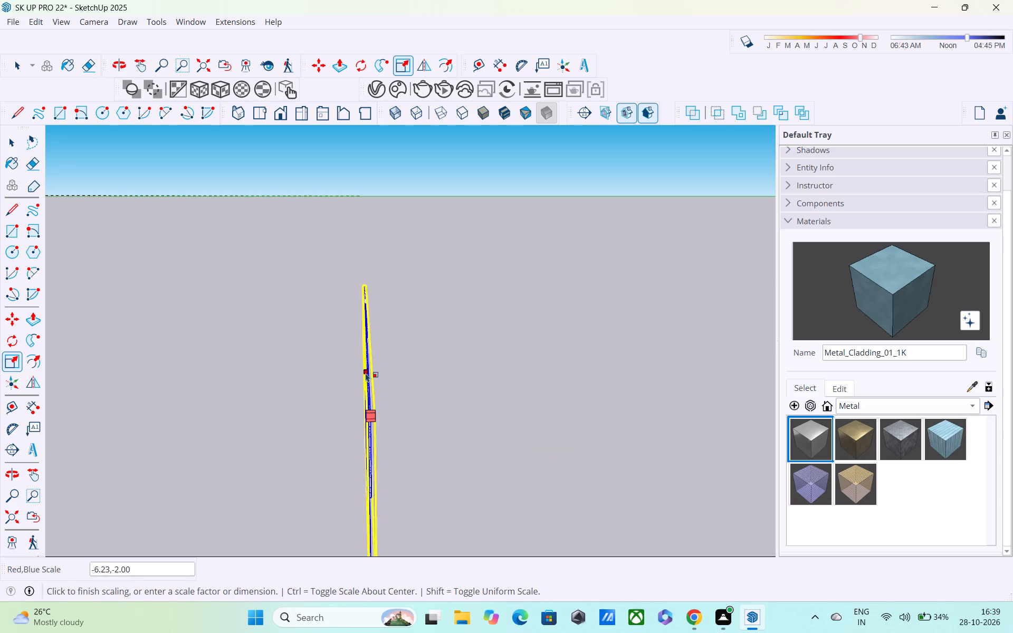
{"action": "left_click_drag", "start_coordinate": [366, 373], "coordinate": [365, 382]}
Examine the flattened mesh set's overall size from farther away and its panel patterns up close.
{"action": "scroll", "coordinate": [360, 379], "scroll_direction": "down", "scroll_amount": 12}
{"action": "middle_click_drag", "start_coordinate": [357, 399], "coordinate": [501, 367]}
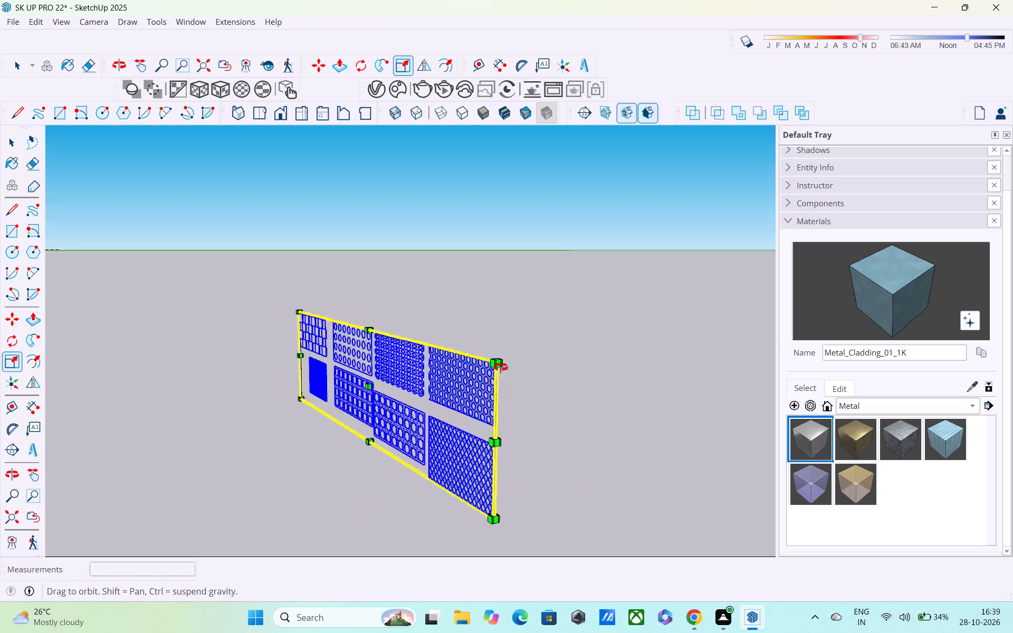
{"action": "middle_click_drag", "start_coordinate": [501, 367], "coordinate": [530, 344]}
{"action": "scroll", "coordinate": [526, 342], "scroll_direction": "down", "scroll_amount": 5}
{"action": "scroll", "coordinate": [482, 355], "scroll_direction": "down", "scroll_amount": 13}
{"action": "scroll", "coordinate": [417, 369], "scroll_direction": "down", "scroll_amount": 7}
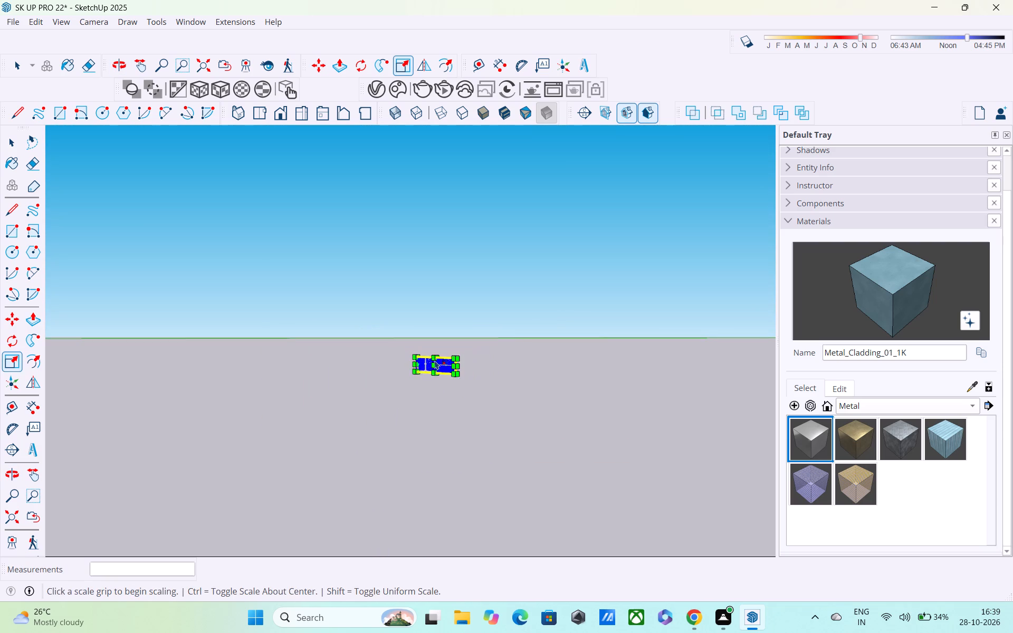
{"action": "scroll", "coordinate": [461, 354], "scroll_direction": "up", "scroll_amount": 10}
{"action": "scroll", "coordinate": [410, 356], "scroll_direction": "up", "scroll_amount": 4}
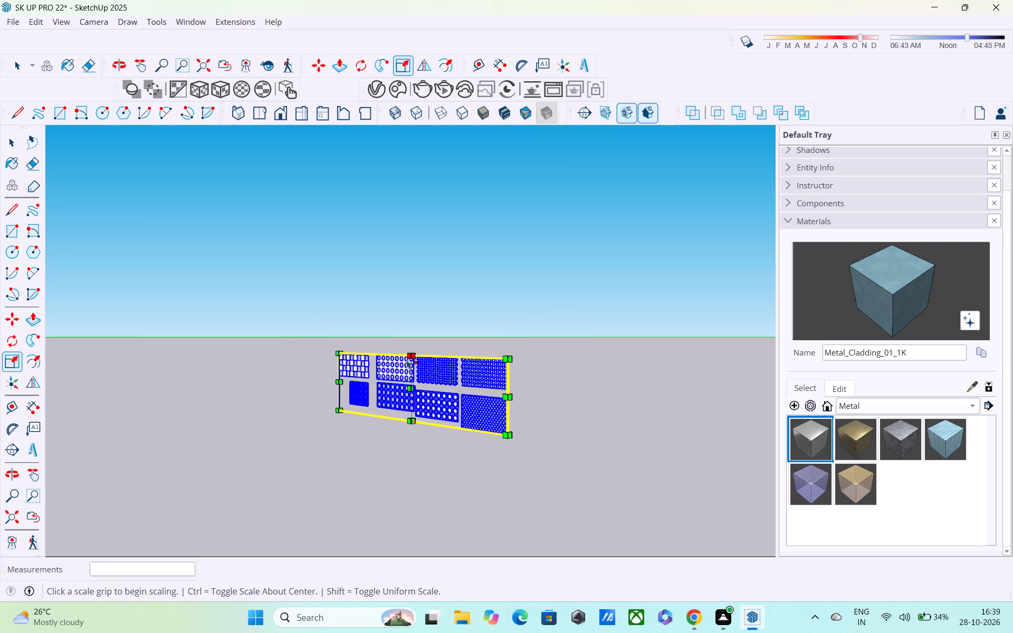
{"action": "middle_click_drag", "start_coordinate": [407, 360], "coordinate": [363, 443]}
{"action": "scroll", "coordinate": [417, 370], "scroll_direction": "up", "scroll_amount": 15}
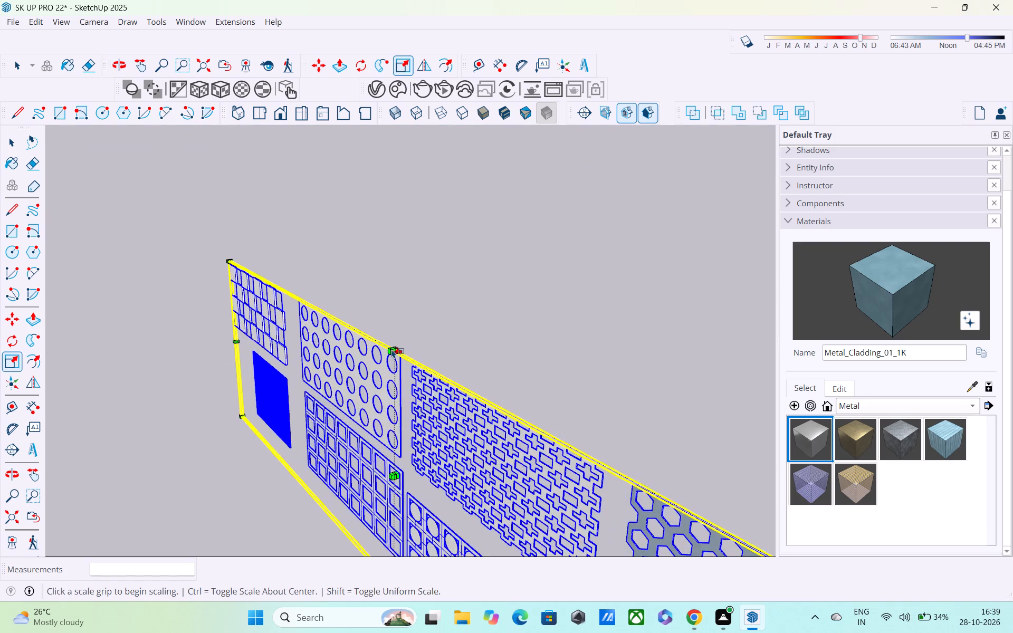
Scale the mesh set along green and blue from the middle of its top edge, making it thicker and lower.
{"action": "scroll", "coordinate": [391, 349], "scroll_direction": "up", "scroll_amount": 3}
{"action": "left_click_drag", "start_coordinate": [391, 350], "coordinate": [383, 428]}
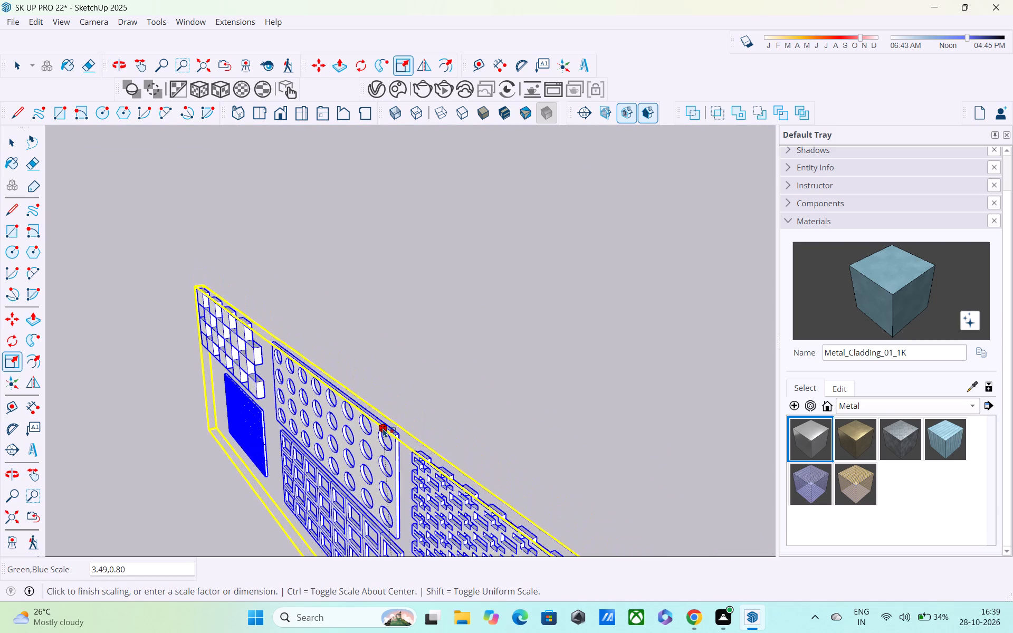
{"action": "left_click_drag", "start_coordinate": [383, 428], "coordinate": [378, 464]}
Examine the rescaled mesh set's proportions and thickness from several angles and distances.
{"action": "scroll", "coordinate": [375, 447], "scroll_direction": "down", "scroll_amount": 7}
{"action": "middle_click_drag", "start_coordinate": [376, 432], "coordinate": [385, 280]}
{"action": "scroll", "coordinate": [385, 279], "scroll_direction": "up", "scroll_amount": 1}
{"action": "scroll", "coordinate": [385, 279], "scroll_direction": "down", "scroll_amount": 6}
{"action": "middle_click_drag", "start_coordinate": [407, 341], "coordinate": [458, 299], "text": "shift"}
{"action": "scroll", "coordinate": [458, 299], "scroll_direction": "down", "scroll_amount": 11}
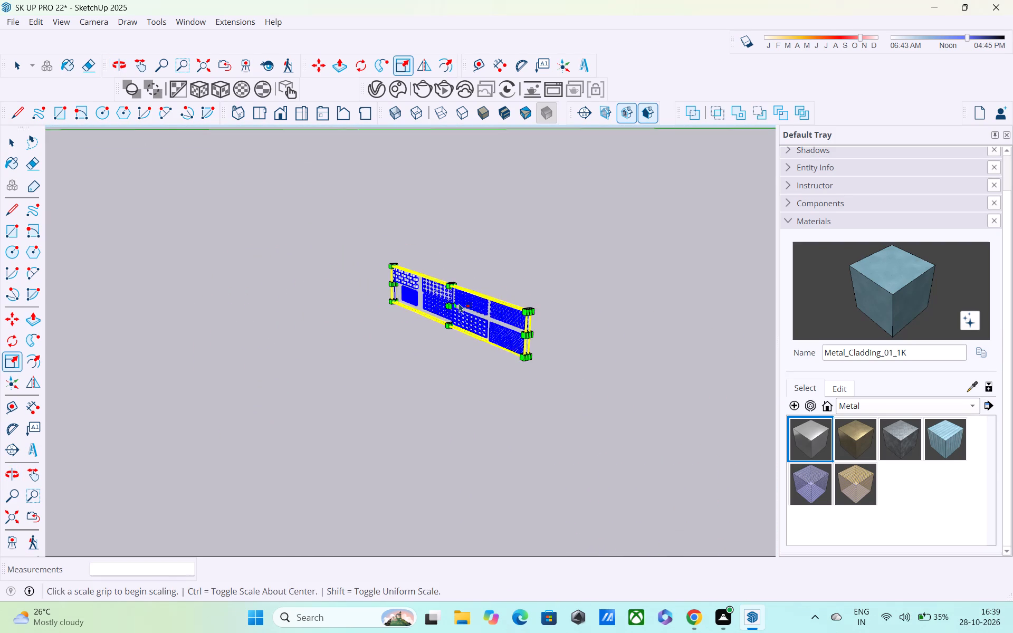
{"action": "scroll", "coordinate": [459, 303], "scroll_direction": "up", "scroll_amount": 1}
{"action": "middle_click_drag", "start_coordinate": [459, 303], "coordinate": [519, 270]}
{"action": "scroll", "coordinate": [441, 298], "scroll_direction": "up", "scroll_amount": 8}
{"action": "middle_click_drag", "start_coordinate": [445, 296], "coordinate": [326, 269]}
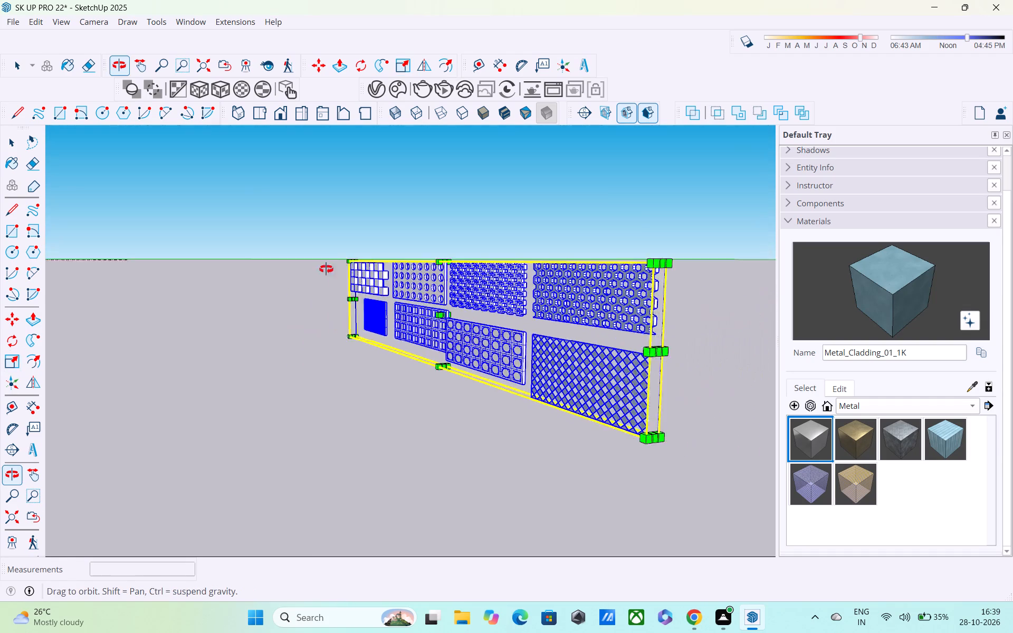
{"action": "middle_click_drag", "start_coordinate": [326, 269], "coordinate": [321, 265]}
{"action": "scroll", "coordinate": [320, 263], "scroll_direction": "up", "scroll_amount": 1}
{"action": "scroll", "coordinate": [319, 263], "scroll_direction": "down", "scroll_amount": 5}
{"action": "scroll", "coordinate": [406, 276], "scroll_direction": "down", "scroll_amount": 1}
{"action": "scroll", "coordinate": [270, 287], "scroll_direction": "down", "scroll_amount": 4}
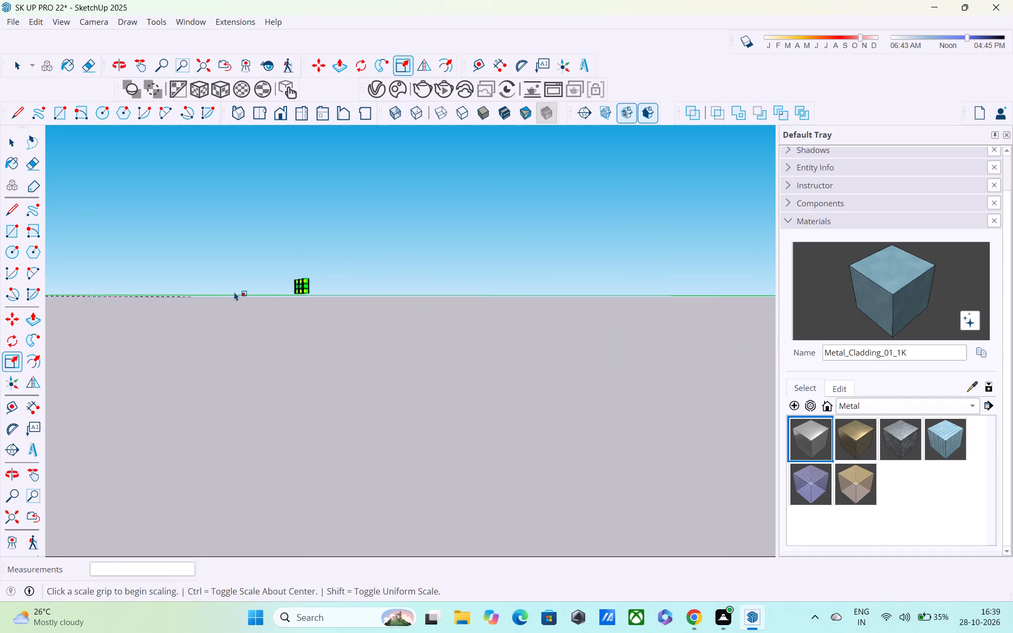
Move the mesh set by its end corner about 23072' toward the house, placing it beside the front facade.
{"action": "middle_click_drag", "start_coordinate": [231, 293], "coordinate": [402, 318]}
{"action": "scroll", "coordinate": [388, 306], "scroll_direction": "down", "scroll_amount": 6}
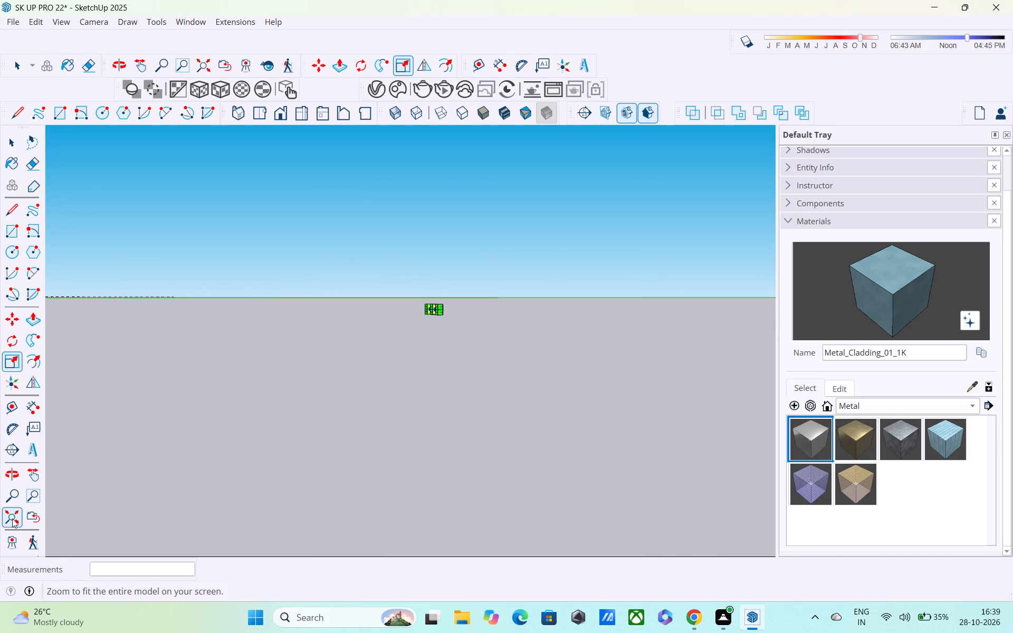
{"action": "left_click", "coordinate": [12, 519]}
{"action": "scroll", "coordinate": [149, 460], "scroll_direction": "down", "scroll_amount": 3}
{"action": "scroll", "coordinate": [619, 367], "scroll_direction": "up", "scroll_amount": 3}
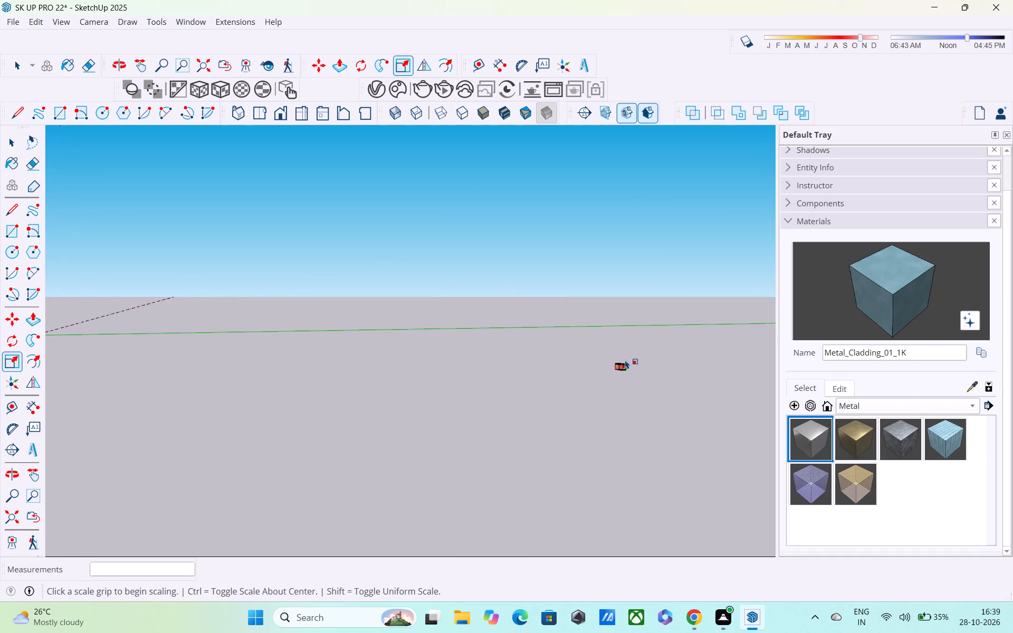
{"action": "scroll", "coordinate": [625, 360], "scroll_direction": "up", "scroll_amount": 16}
{"action": "key", "text": "m"}
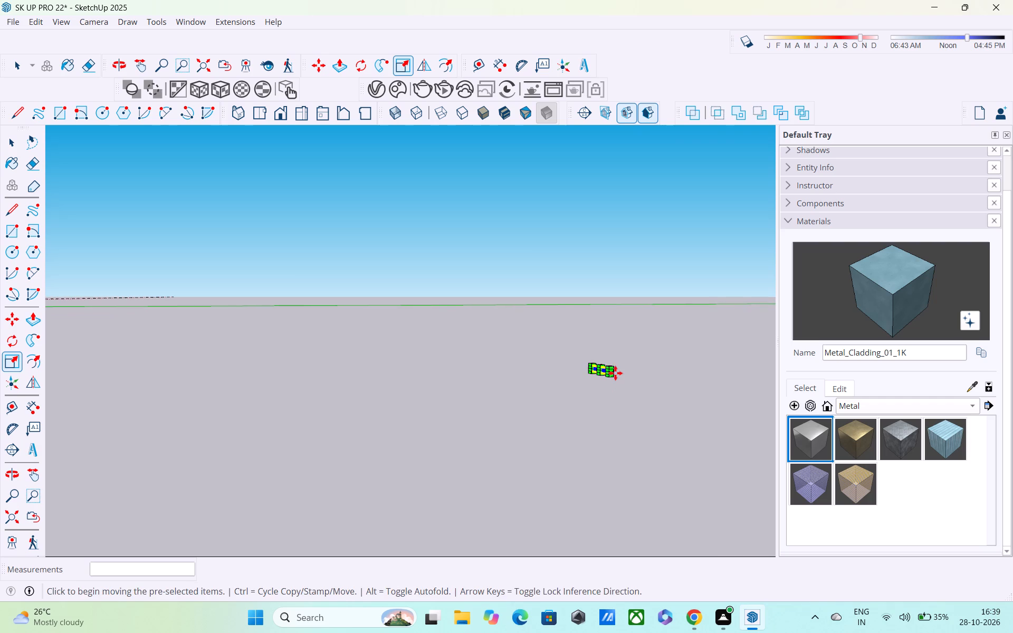
{"action": "scroll", "coordinate": [615, 373], "scroll_direction": "down", "scroll_amount": 1}
{"action": "left_click", "coordinate": [614, 374]}
{"action": "scroll", "coordinate": [348, 343], "scroll_direction": "down", "scroll_amount": 2}
{"action": "middle_click_drag", "start_coordinate": [371, 343], "coordinate": [430, 349], "text": "shift"}
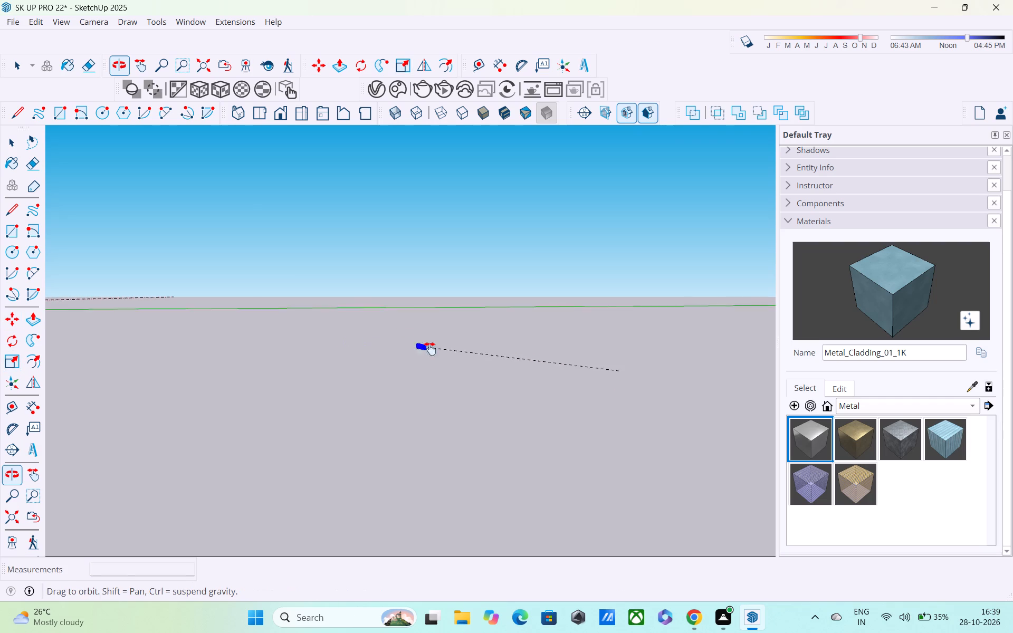
{"action": "middle_click_drag", "start_coordinate": [430, 349], "coordinate": [783, 410], "text": "shift"}
{"action": "scroll", "coordinate": [405, 318], "scroll_direction": "down", "scroll_amount": 6}
{"action": "middle_click_drag", "start_coordinate": [272, 326], "coordinate": [683, 369], "text": "shift"}
{"action": "scroll", "coordinate": [338, 333], "scroll_direction": "up", "scroll_amount": 1}
{"action": "scroll", "coordinate": [338, 333], "scroll_direction": "down", "scroll_amount": 6}
{"action": "middle_click_drag", "start_coordinate": [235, 336], "coordinate": [706, 359], "text": "shift"}
{"action": "scroll", "coordinate": [327, 330], "scroll_direction": "down", "scroll_amount": 6}
{"action": "scroll", "coordinate": [236, 330], "scroll_direction": "down", "scroll_amount": 11}
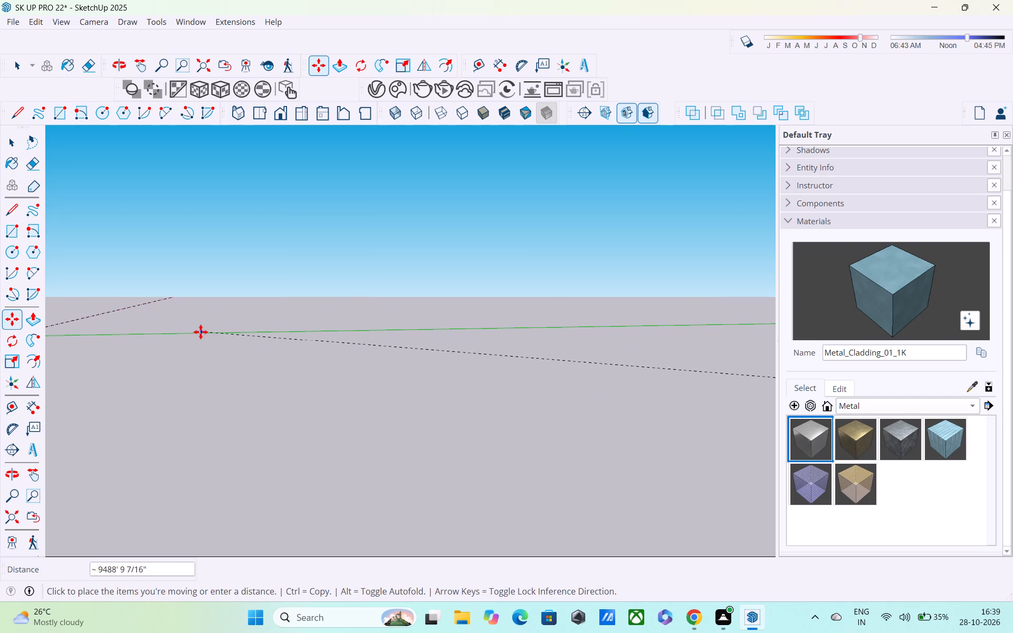
{"action": "scroll", "coordinate": [200, 332], "scroll_direction": "down", "scroll_amount": 10}
{"action": "middle_click_drag", "start_coordinate": [149, 338], "coordinate": [343, 343], "text": "shift"}
{"action": "scroll", "coordinate": [168, 344], "scroll_direction": "up", "scroll_amount": 5}
{"action": "scroll", "coordinate": [124, 342], "scroll_direction": "up", "scroll_amount": 10}
{"action": "middle_click_drag", "start_coordinate": [111, 339], "coordinate": [337, 378]}
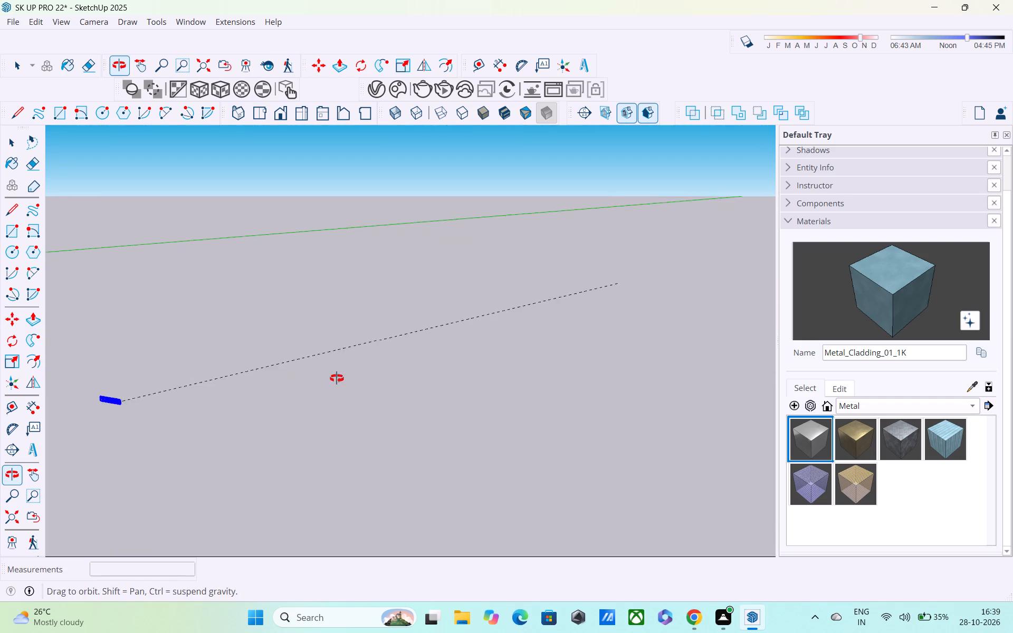
{"action": "middle_click_drag", "start_coordinate": [337, 378], "coordinate": [340, 376]}
{"action": "scroll", "coordinate": [267, 354], "scroll_direction": "down", "scroll_amount": 8}
{"action": "middle_click_drag", "start_coordinate": [154, 333], "coordinate": [645, 310], "text": "shift"}
{"action": "scroll", "coordinate": [644, 310], "scroll_direction": "up", "scroll_amount": 1, "text": "shift"}
{"action": "scroll", "coordinate": [553, 304], "scroll_direction": "down", "scroll_amount": 5}
{"action": "middle_click_drag", "start_coordinate": [367, 310], "coordinate": [383, 325]}
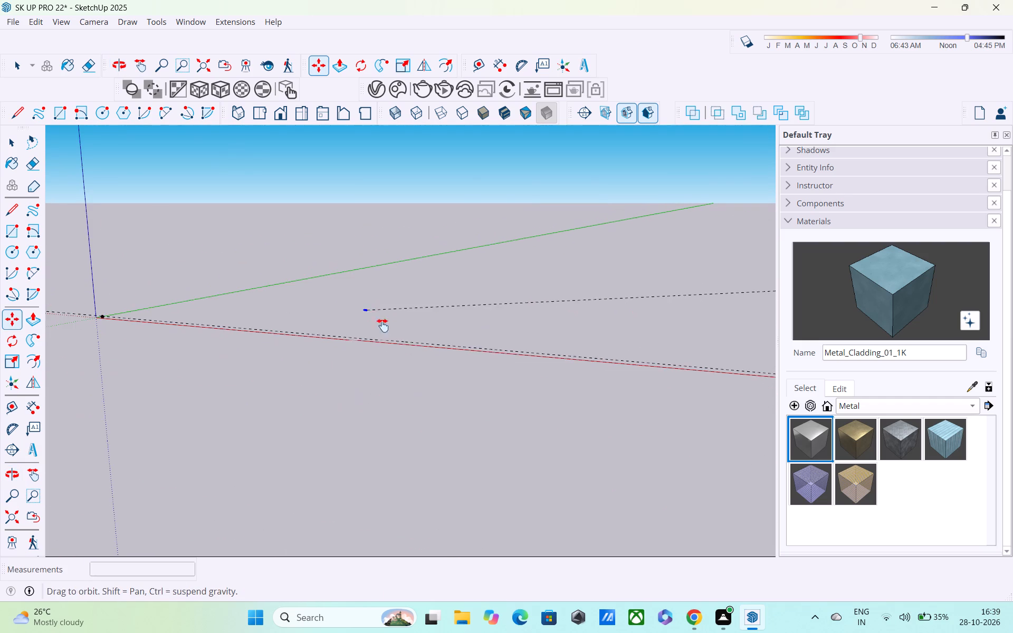
{"action": "middle_click_drag", "start_coordinate": [383, 325], "coordinate": [524, 351]}
{"action": "middle_click_drag", "start_coordinate": [383, 327], "coordinate": [395, 358]}
{"action": "scroll", "coordinate": [319, 359], "scroll_direction": "up", "scroll_amount": 6}
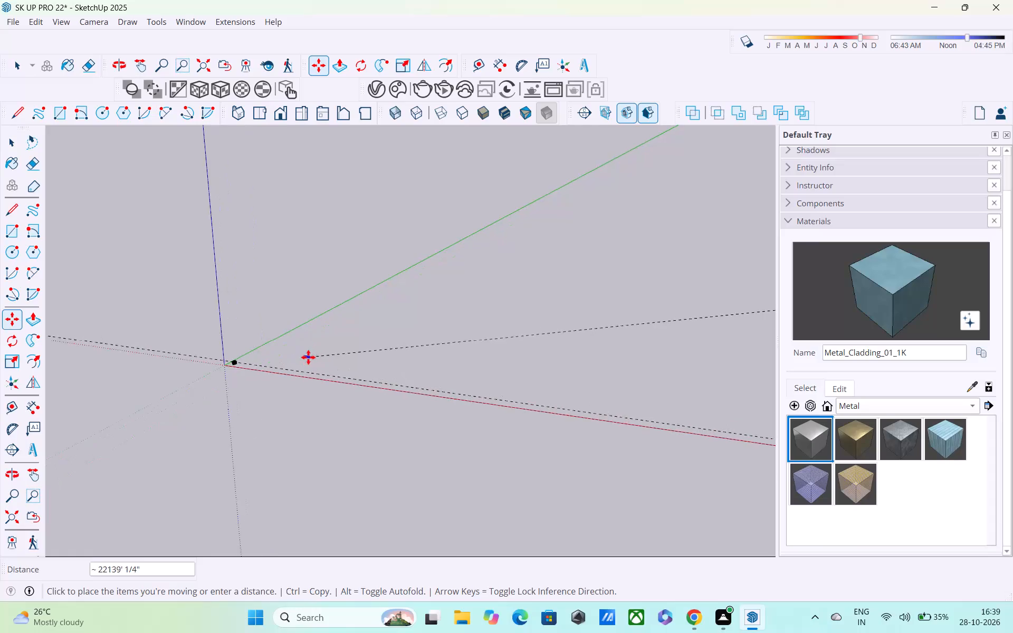
{"action": "scroll", "coordinate": [308, 357], "scroll_direction": "up", "scroll_amount": 5}
{"action": "scroll", "coordinate": [237, 352], "scroll_direction": "up", "scroll_amount": 14}
{"action": "middle_click_drag", "start_coordinate": [182, 394], "coordinate": [216, 415]}
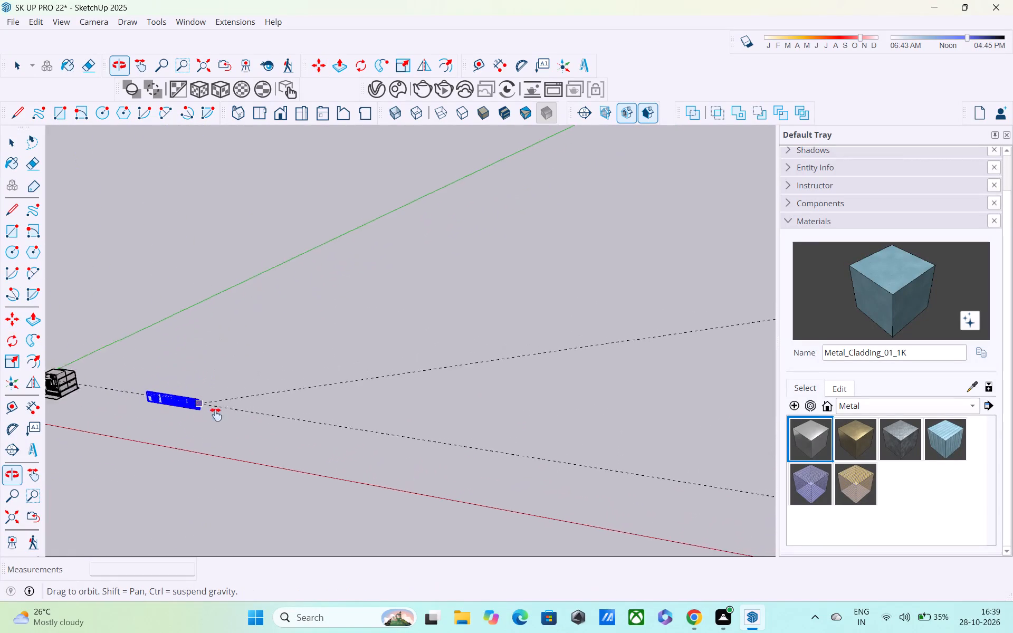
{"action": "middle_click_drag", "start_coordinate": [216, 415], "coordinate": [406, 416]}
{"action": "scroll", "coordinate": [406, 416], "scroll_direction": "up", "scroll_amount": 6}
{"action": "scroll", "coordinate": [300, 394], "scroll_direction": "up", "scroll_amount": 4}
{"action": "middle_click_drag", "start_coordinate": [300, 394], "coordinate": [412, 368]}
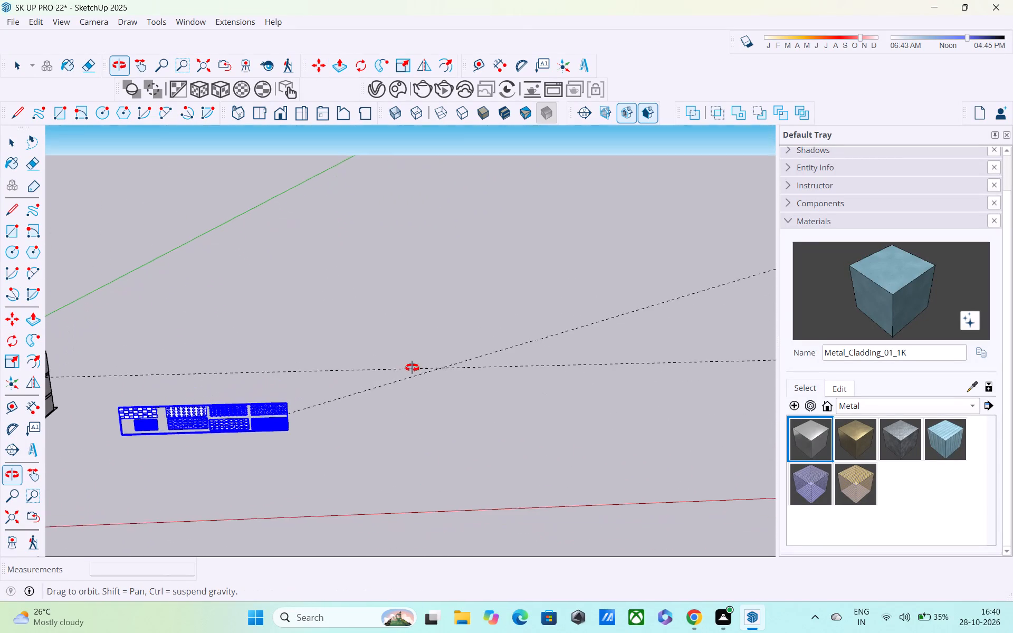
{"action": "middle_click_drag", "start_coordinate": [412, 368], "coordinate": [574, 337]}
{"action": "scroll", "coordinate": [502, 350], "scroll_direction": "up", "scroll_amount": 3}
{"action": "middle_click_drag", "start_coordinate": [495, 351], "coordinate": [590, 329]}
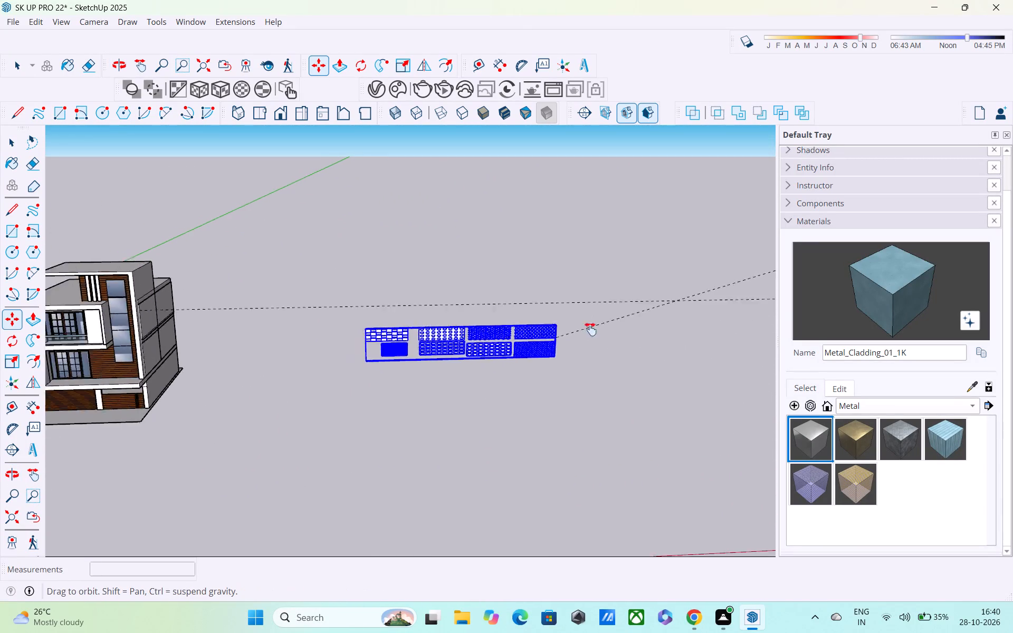
{"action": "middle_click_drag", "start_coordinate": [590, 329], "coordinate": [694, 301]}
{"action": "left_click", "coordinate": [636, 300]}
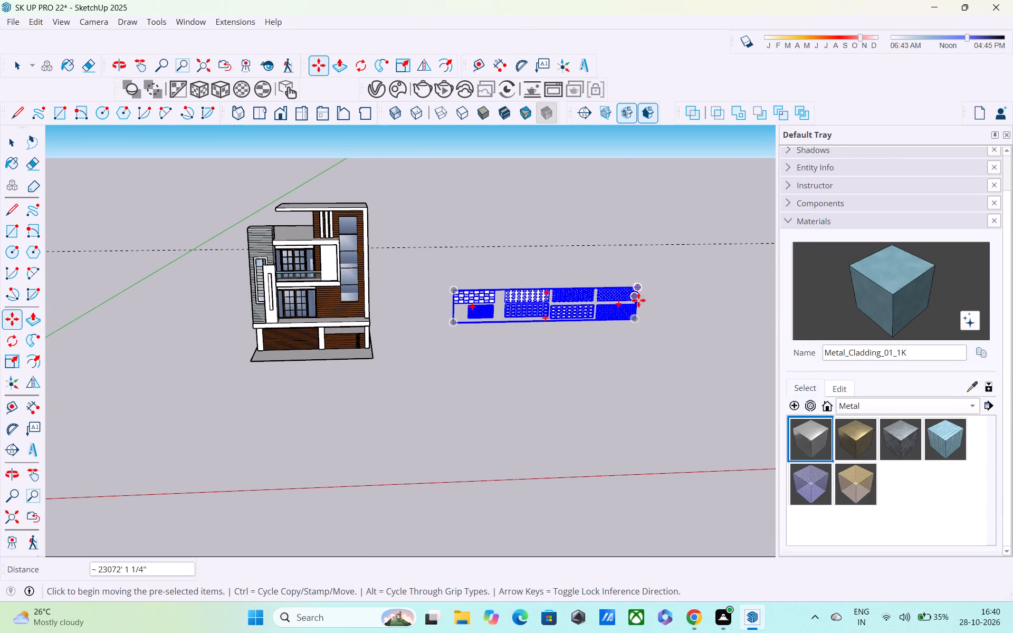
Deselect the mesh set and compare the size of its panels with the house facade.
{"action": "key", "text": "space"}
{"action": "left_click", "coordinate": [532, 260]}
{"action": "middle_click_drag", "start_coordinate": [523, 256], "coordinate": [531, 148]}
{"action": "middle_click_drag", "start_coordinate": [530, 311], "coordinate": [530, 324]}
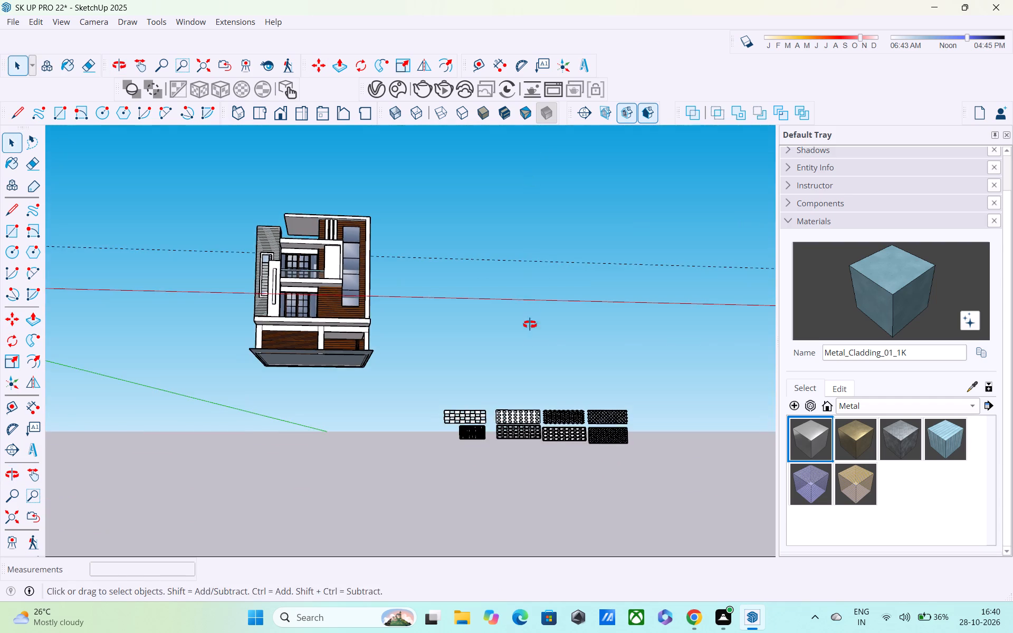
{"action": "middle_click_drag", "start_coordinate": [530, 324], "coordinate": [517, 377]}
{"action": "scroll", "coordinate": [488, 361], "scroll_direction": "up", "scroll_amount": 11}
{"action": "scroll", "coordinate": [615, 366], "scroll_direction": "down", "scroll_amount": 2}
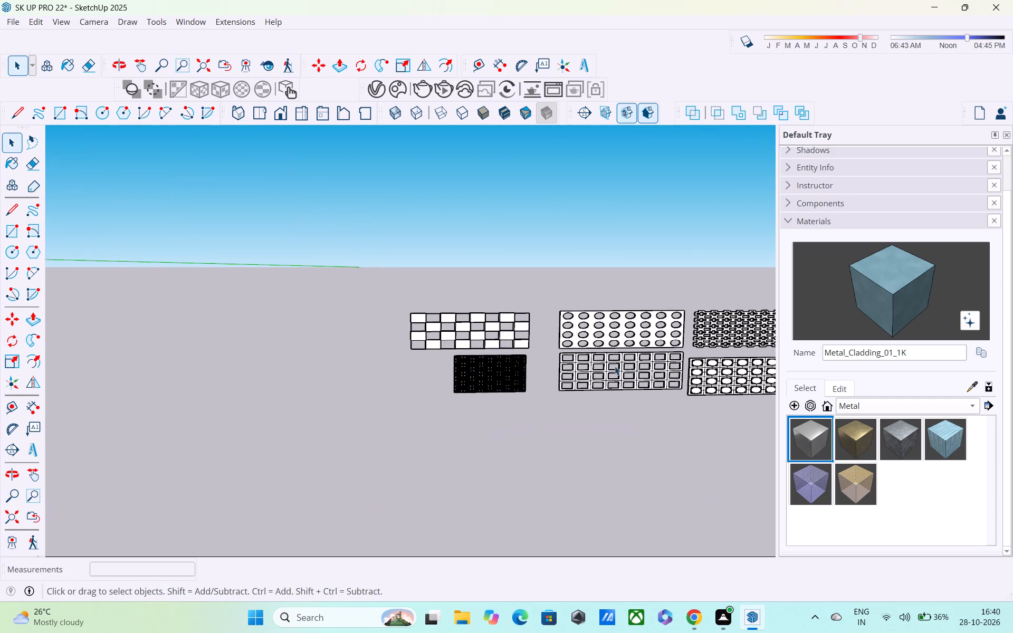
{"action": "scroll", "coordinate": [615, 366], "scroll_direction": "down", "scroll_amount": 1}
{"action": "scroll", "coordinate": [691, 340], "scroll_direction": "down", "scroll_amount": 5}
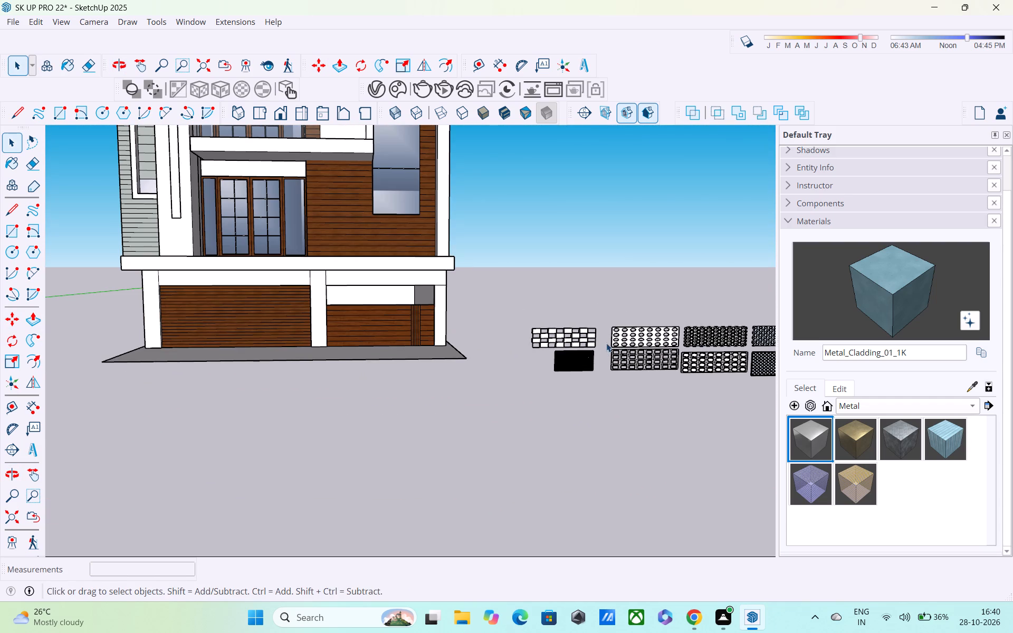
{"action": "middle_click_drag", "start_coordinate": [362, 175], "coordinate": [380, 255], "text": "shift"}
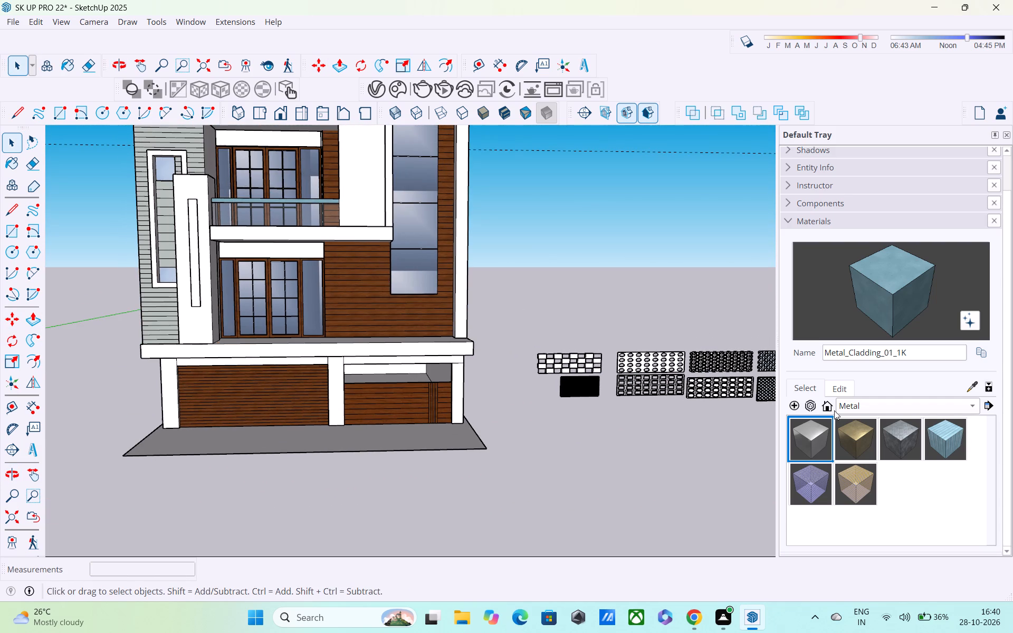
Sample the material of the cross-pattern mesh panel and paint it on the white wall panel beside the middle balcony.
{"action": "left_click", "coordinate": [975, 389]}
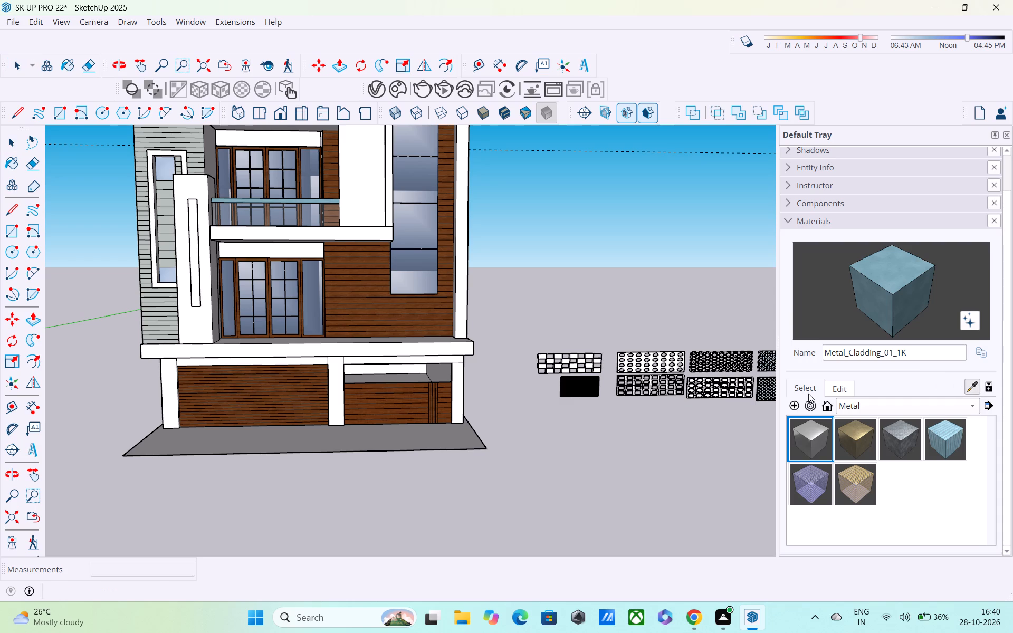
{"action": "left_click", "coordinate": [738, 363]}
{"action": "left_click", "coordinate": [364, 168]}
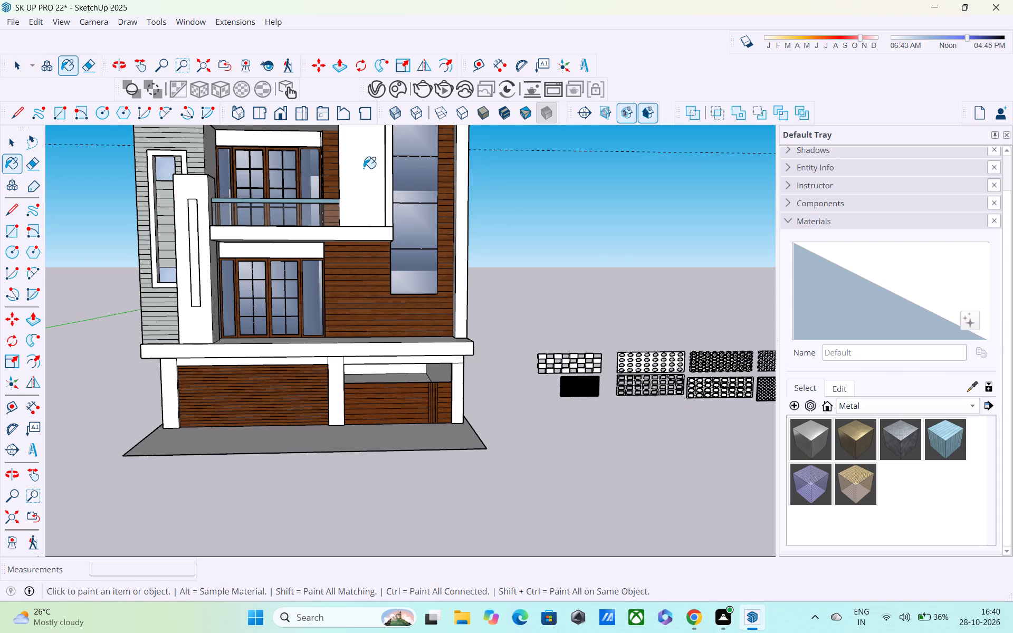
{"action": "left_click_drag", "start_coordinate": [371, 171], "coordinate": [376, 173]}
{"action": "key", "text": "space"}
Select the middle balcony's white wall panel and paint it with the material sampled from the round-hole mesh panel.
{"action": "double_click", "coordinate": [359, 201]}
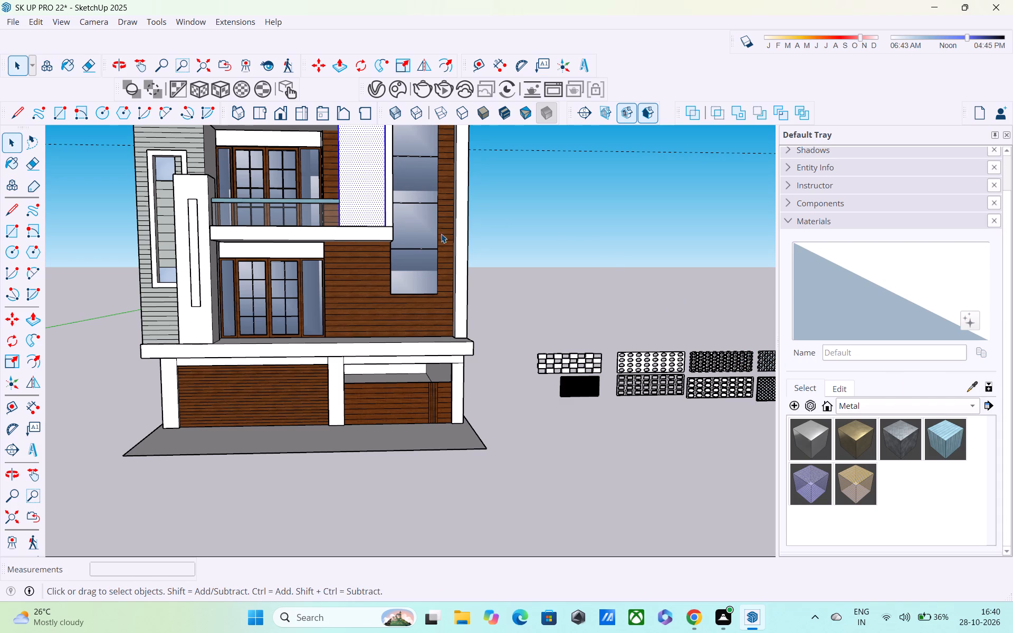
{"action": "middle_click_drag", "start_coordinate": [482, 293], "coordinate": [321, 257]}
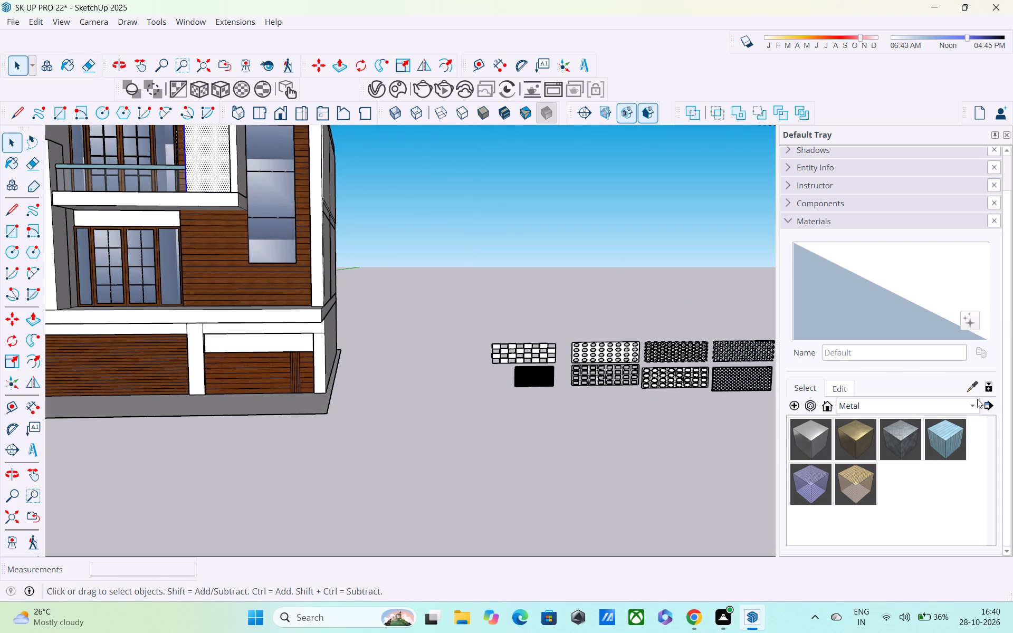
{"action": "left_click", "coordinate": [971, 389]}
{"action": "left_click", "coordinate": [632, 351]}
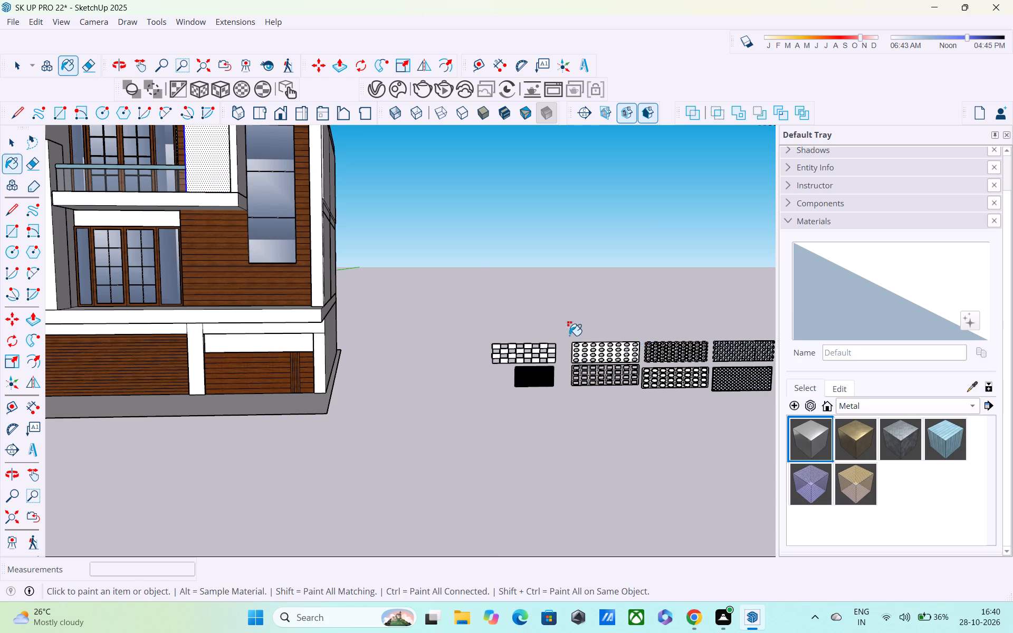
{"action": "middle_click_drag", "start_coordinate": [572, 340], "coordinate": [692, 398], "text": "shift"}
{"action": "left_click", "coordinate": [619, 352]}
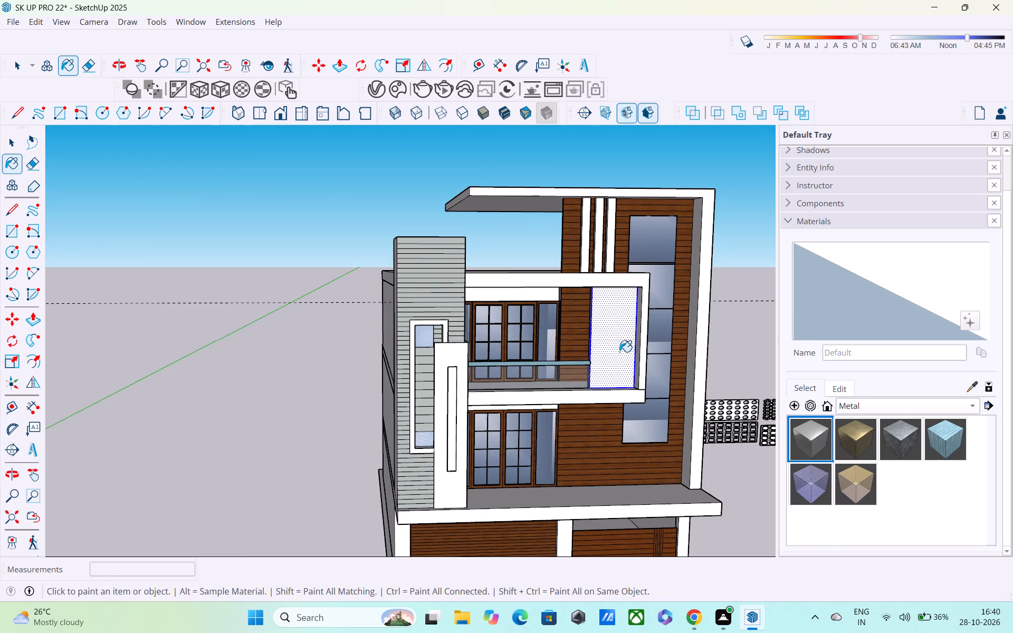
Examine the middle balcony's painted wall panel up close, selecting its face and bounding edges.
{"action": "middle_click_drag", "start_coordinate": [635, 373], "coordinate": [469, 361]}
{"action": "key", "text": "space"}
{"action": "scroll", "coordinate": [457, 351], "scroll_direction": "down", "scroll_amount": 4}
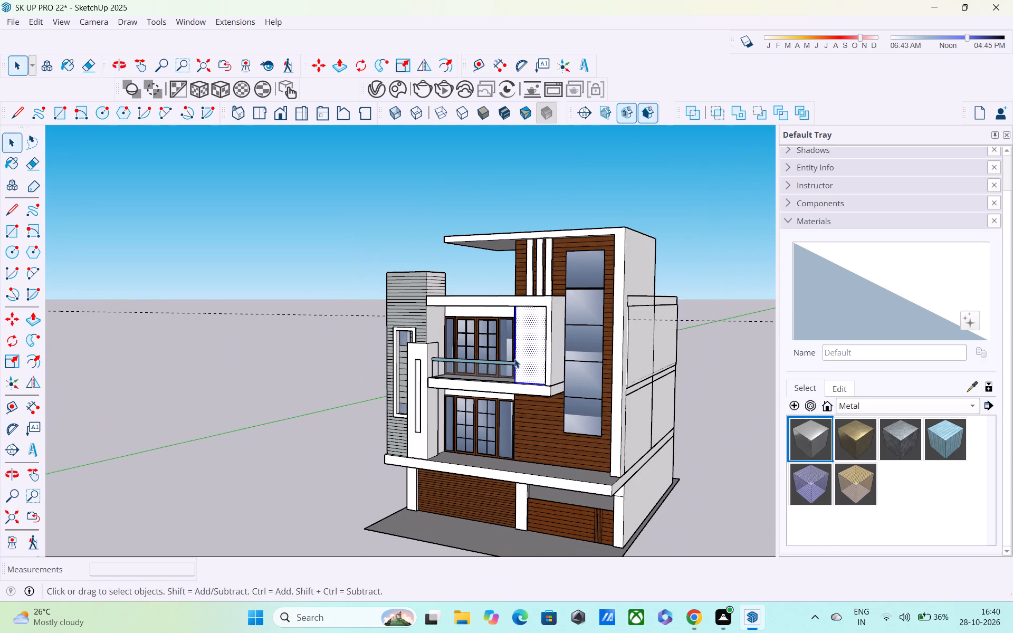
{"action": "key", "text": "space"}
{"action": "left_click", "coordinate": [538, 339]}
{"action": "left_click", "coordinate": [538, 339]}
{"action": "scroll", "coordinate": [546, 354], "scroll_direction": "up", "scroll_amount": 19}
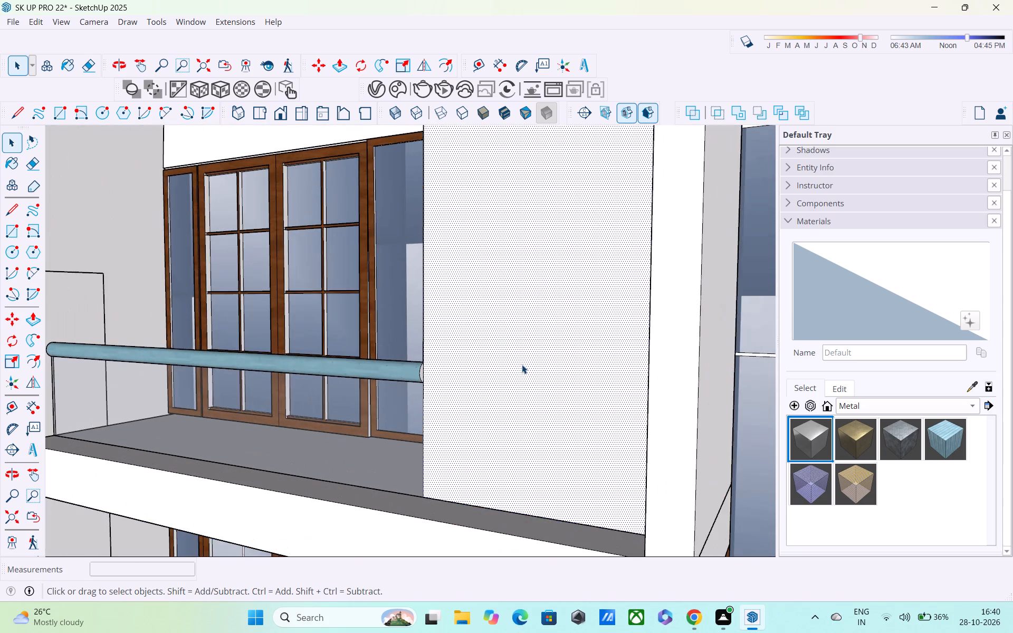
{"action": "scroll", "coordinate": [522, 365], "scroll_direction": "down", "scroll_amount": 10}
{"action": "double_click", "coordinate": [519, 375]}
{"action": "scroll", "coordinate": [519, 374], "scroll_direction": "down", "scroll_amount": 4}
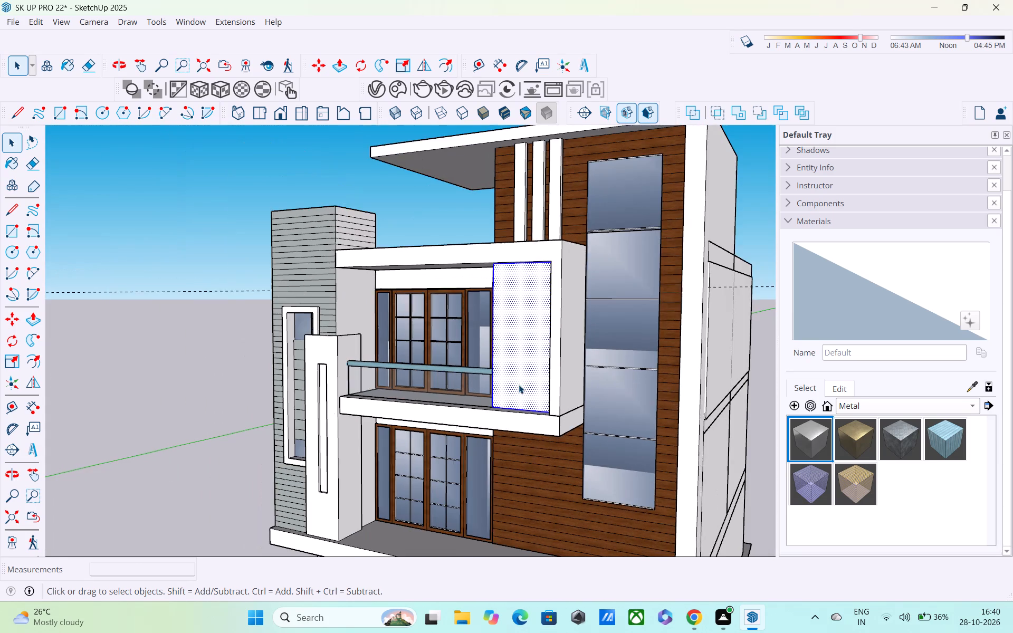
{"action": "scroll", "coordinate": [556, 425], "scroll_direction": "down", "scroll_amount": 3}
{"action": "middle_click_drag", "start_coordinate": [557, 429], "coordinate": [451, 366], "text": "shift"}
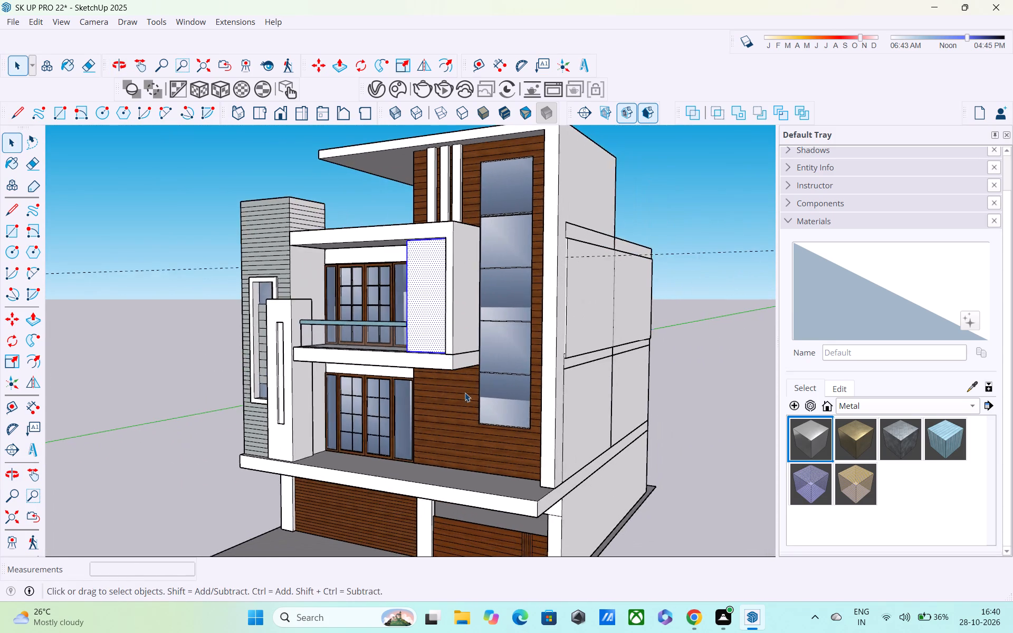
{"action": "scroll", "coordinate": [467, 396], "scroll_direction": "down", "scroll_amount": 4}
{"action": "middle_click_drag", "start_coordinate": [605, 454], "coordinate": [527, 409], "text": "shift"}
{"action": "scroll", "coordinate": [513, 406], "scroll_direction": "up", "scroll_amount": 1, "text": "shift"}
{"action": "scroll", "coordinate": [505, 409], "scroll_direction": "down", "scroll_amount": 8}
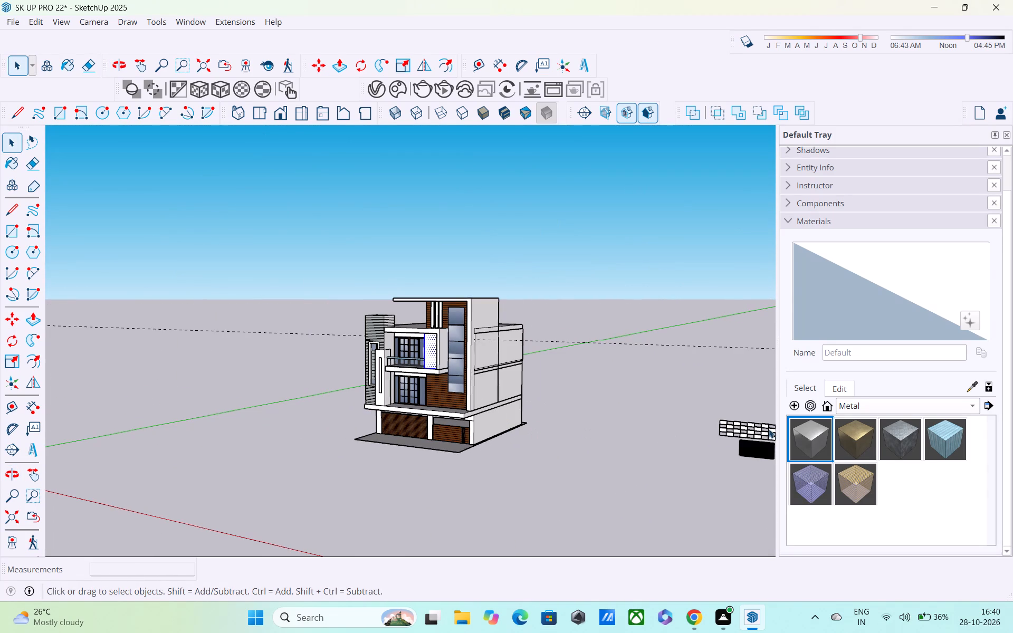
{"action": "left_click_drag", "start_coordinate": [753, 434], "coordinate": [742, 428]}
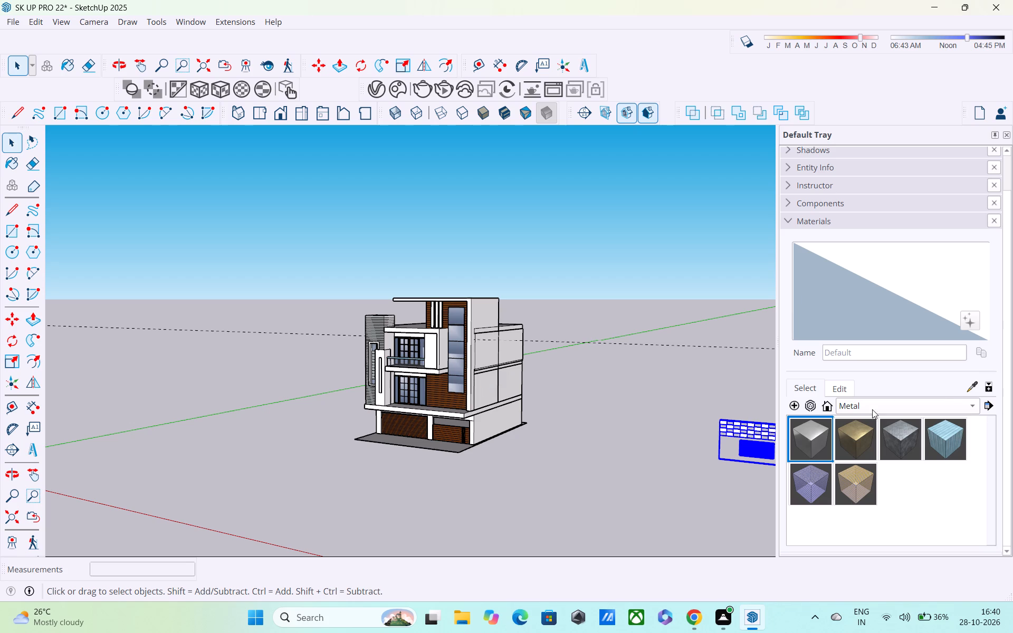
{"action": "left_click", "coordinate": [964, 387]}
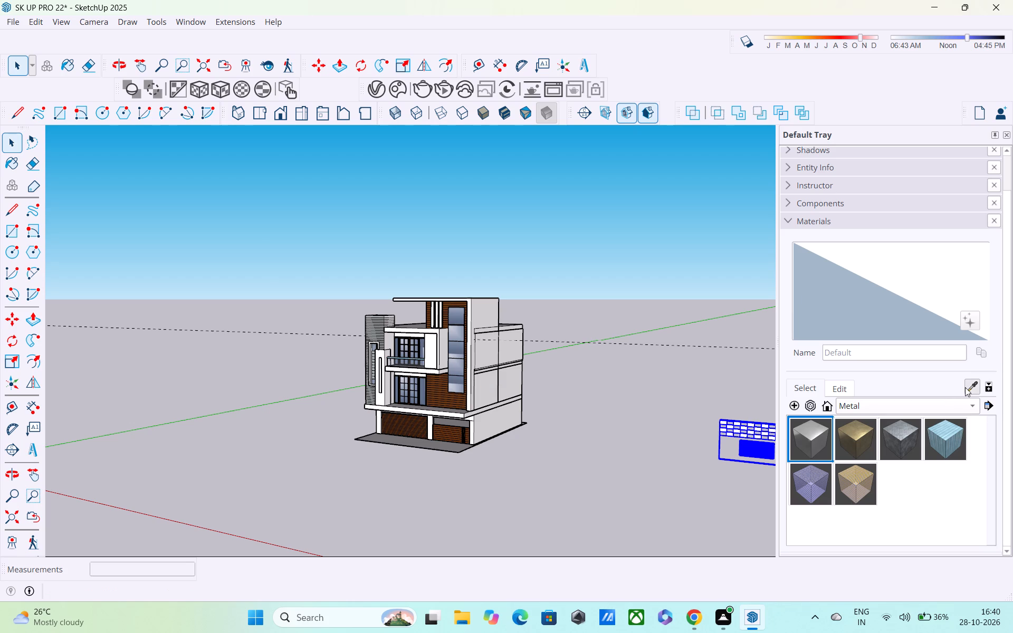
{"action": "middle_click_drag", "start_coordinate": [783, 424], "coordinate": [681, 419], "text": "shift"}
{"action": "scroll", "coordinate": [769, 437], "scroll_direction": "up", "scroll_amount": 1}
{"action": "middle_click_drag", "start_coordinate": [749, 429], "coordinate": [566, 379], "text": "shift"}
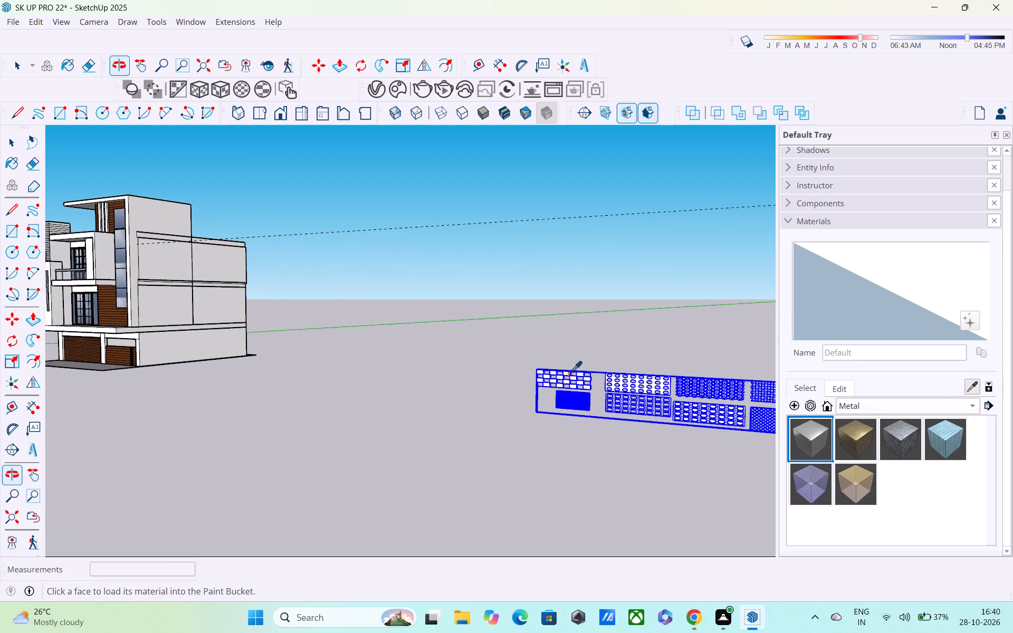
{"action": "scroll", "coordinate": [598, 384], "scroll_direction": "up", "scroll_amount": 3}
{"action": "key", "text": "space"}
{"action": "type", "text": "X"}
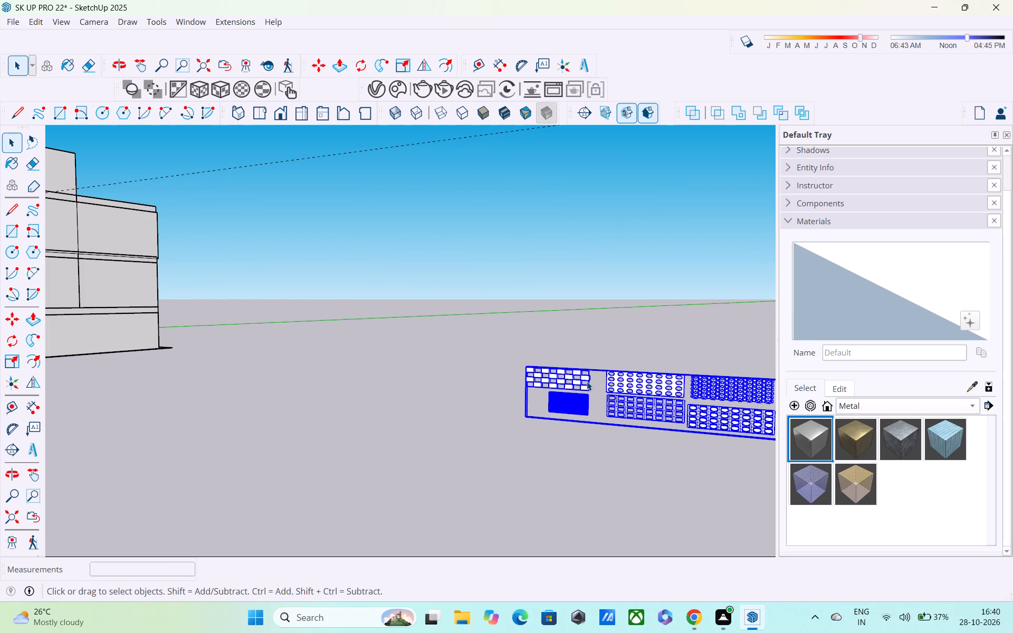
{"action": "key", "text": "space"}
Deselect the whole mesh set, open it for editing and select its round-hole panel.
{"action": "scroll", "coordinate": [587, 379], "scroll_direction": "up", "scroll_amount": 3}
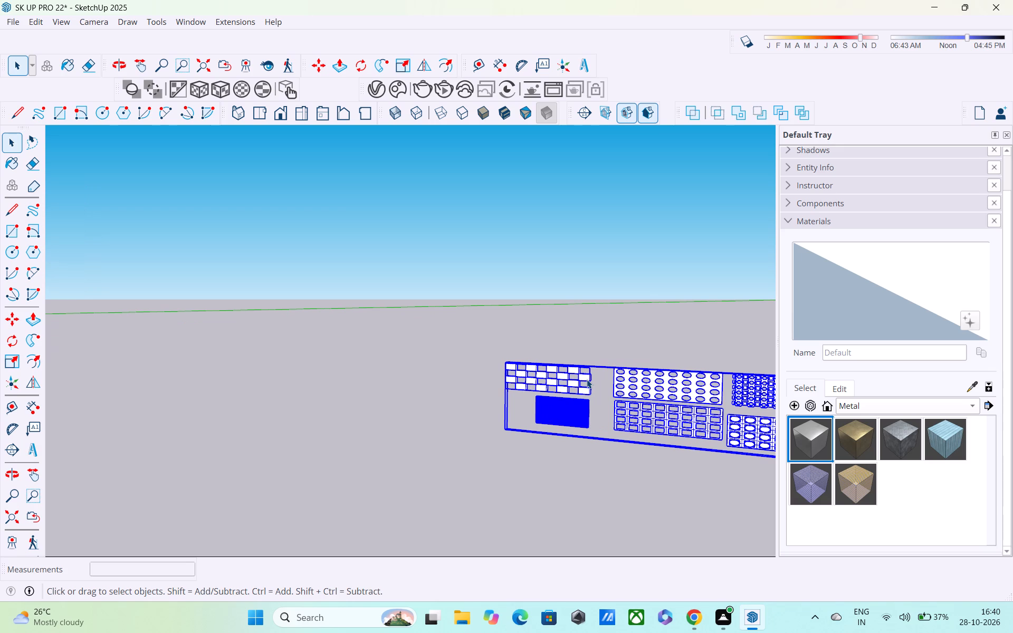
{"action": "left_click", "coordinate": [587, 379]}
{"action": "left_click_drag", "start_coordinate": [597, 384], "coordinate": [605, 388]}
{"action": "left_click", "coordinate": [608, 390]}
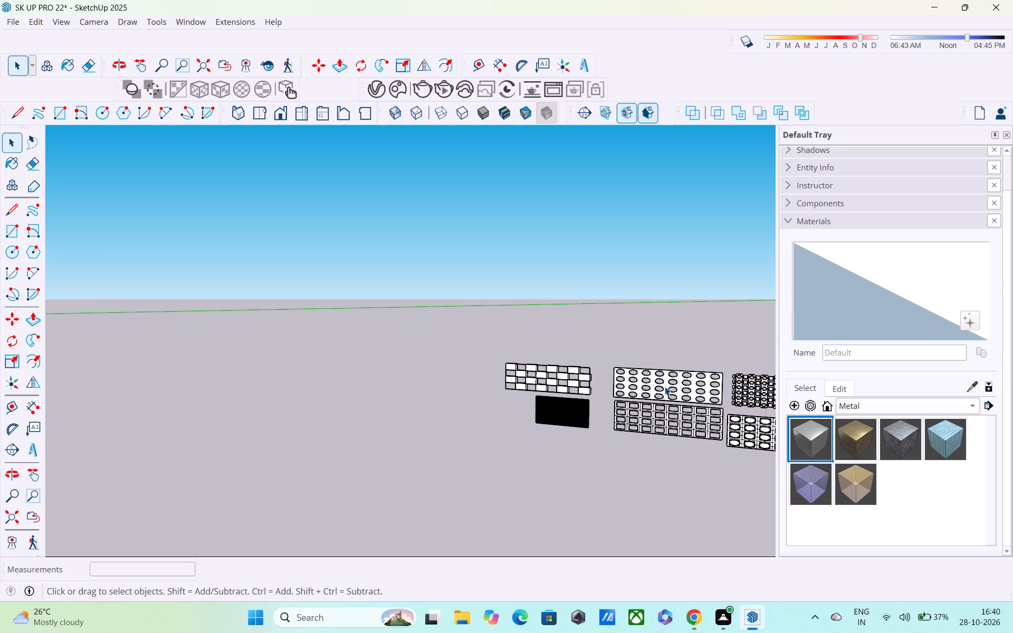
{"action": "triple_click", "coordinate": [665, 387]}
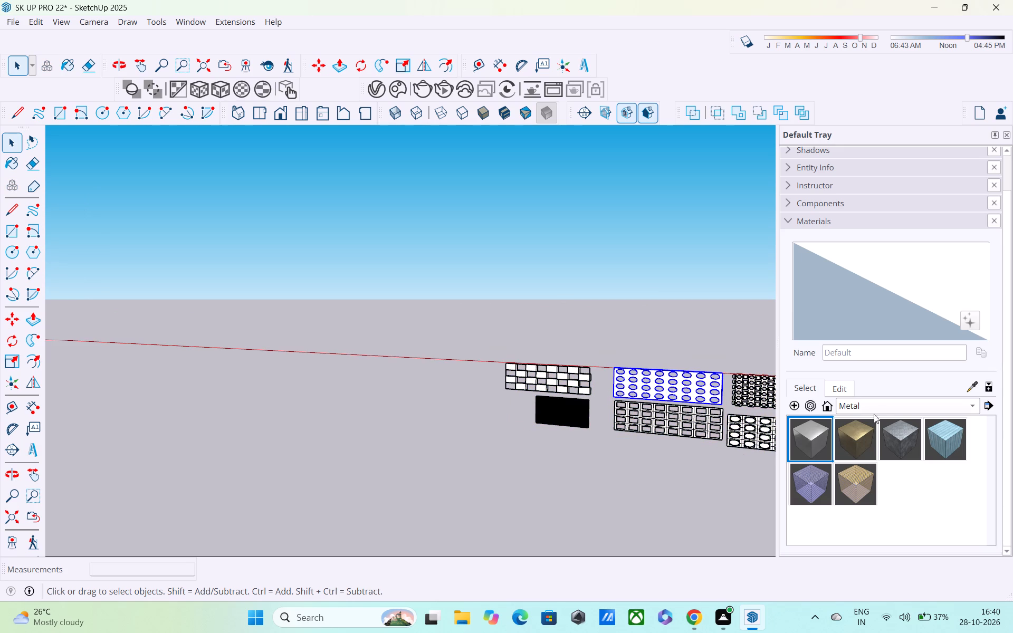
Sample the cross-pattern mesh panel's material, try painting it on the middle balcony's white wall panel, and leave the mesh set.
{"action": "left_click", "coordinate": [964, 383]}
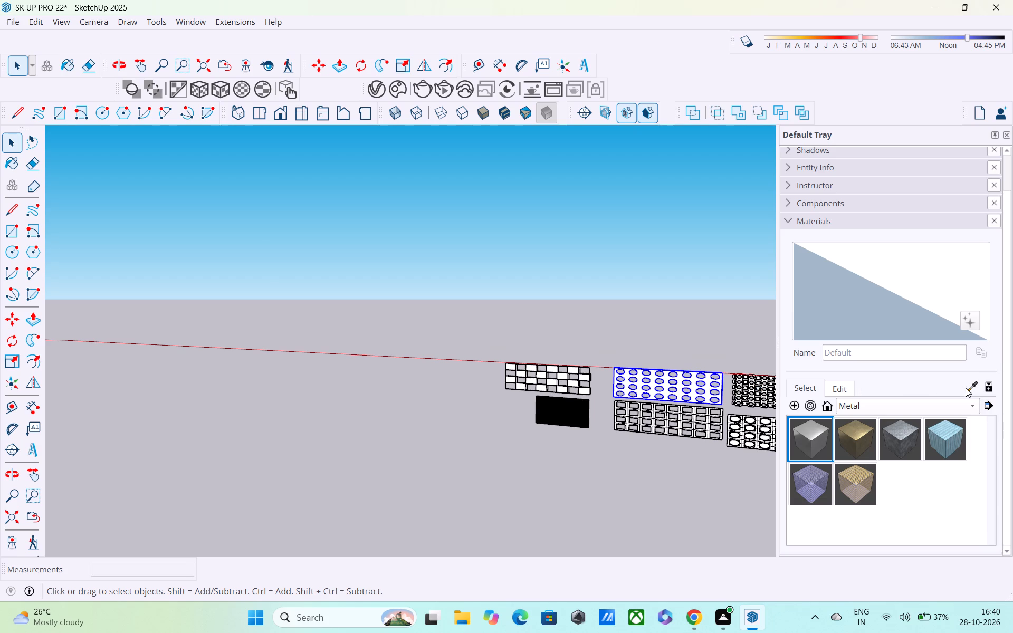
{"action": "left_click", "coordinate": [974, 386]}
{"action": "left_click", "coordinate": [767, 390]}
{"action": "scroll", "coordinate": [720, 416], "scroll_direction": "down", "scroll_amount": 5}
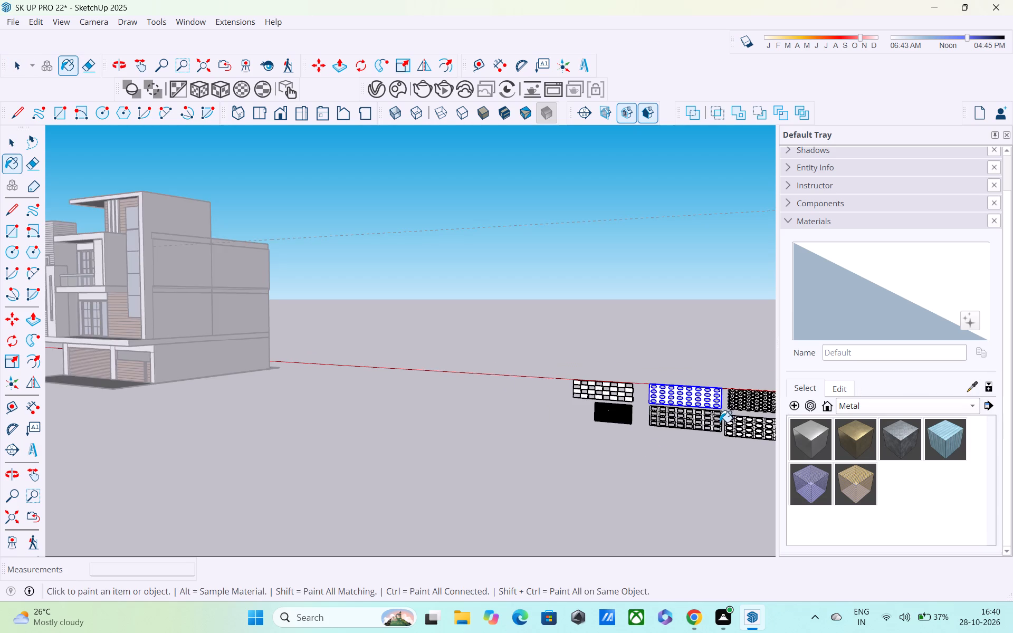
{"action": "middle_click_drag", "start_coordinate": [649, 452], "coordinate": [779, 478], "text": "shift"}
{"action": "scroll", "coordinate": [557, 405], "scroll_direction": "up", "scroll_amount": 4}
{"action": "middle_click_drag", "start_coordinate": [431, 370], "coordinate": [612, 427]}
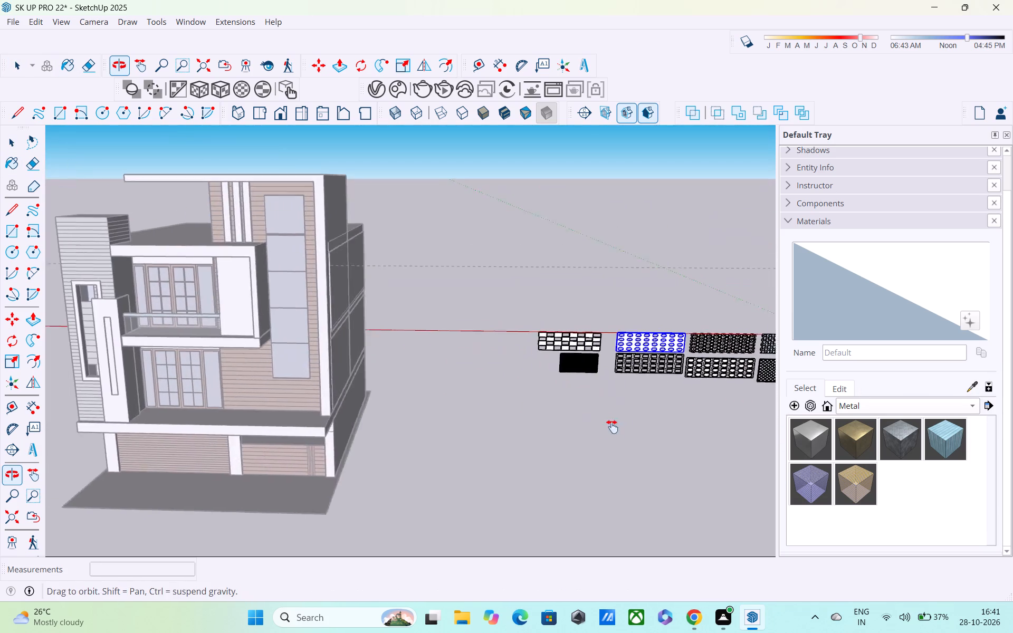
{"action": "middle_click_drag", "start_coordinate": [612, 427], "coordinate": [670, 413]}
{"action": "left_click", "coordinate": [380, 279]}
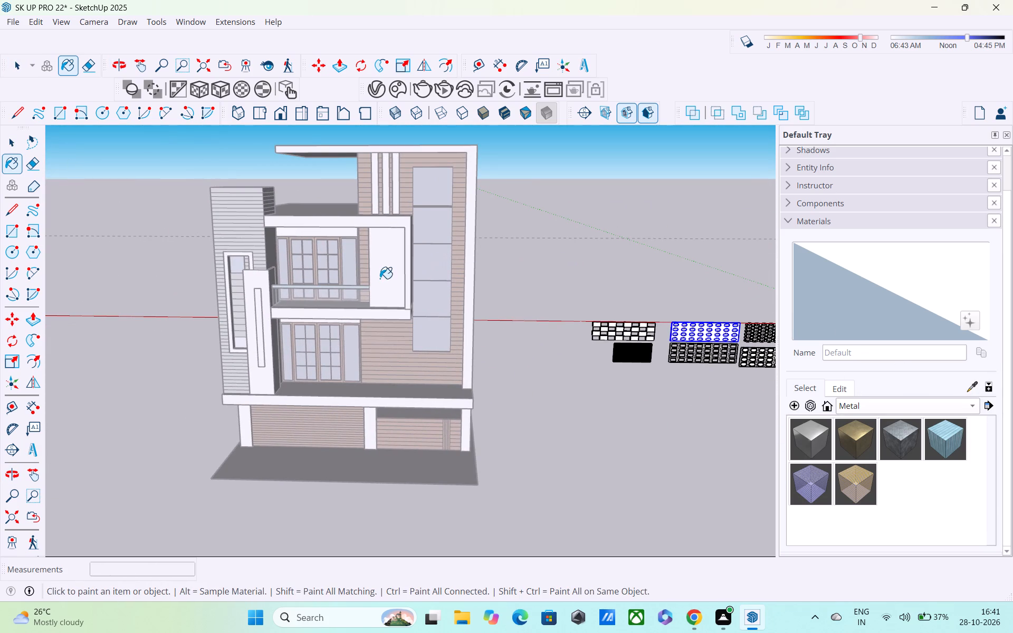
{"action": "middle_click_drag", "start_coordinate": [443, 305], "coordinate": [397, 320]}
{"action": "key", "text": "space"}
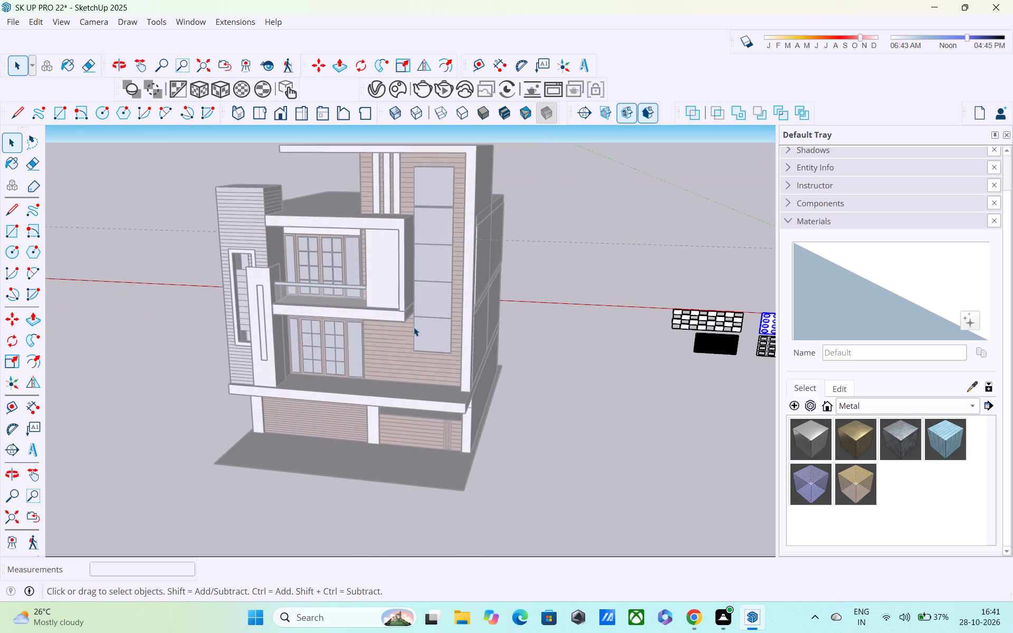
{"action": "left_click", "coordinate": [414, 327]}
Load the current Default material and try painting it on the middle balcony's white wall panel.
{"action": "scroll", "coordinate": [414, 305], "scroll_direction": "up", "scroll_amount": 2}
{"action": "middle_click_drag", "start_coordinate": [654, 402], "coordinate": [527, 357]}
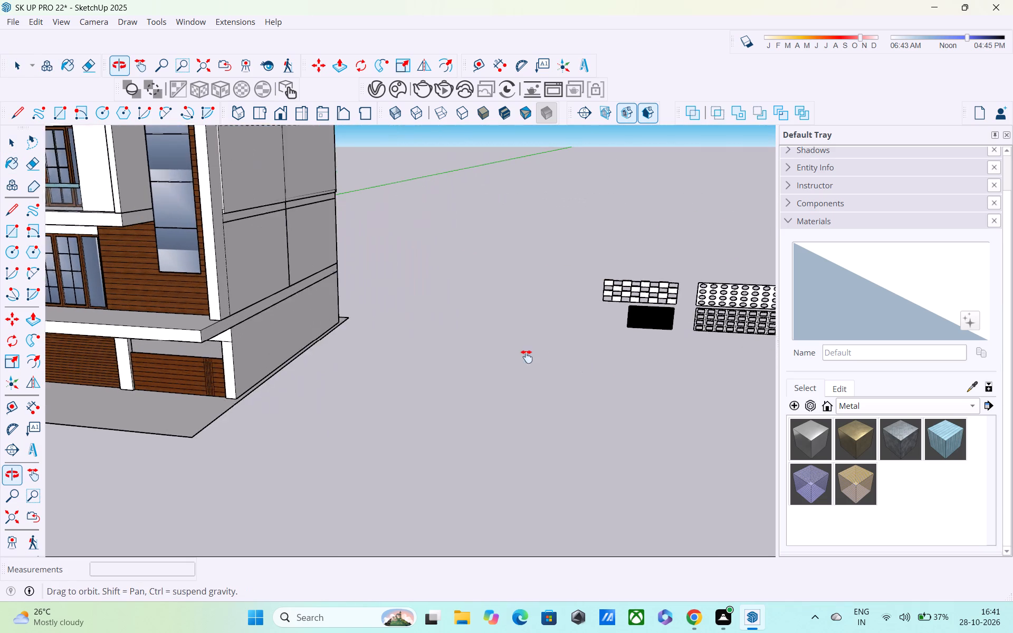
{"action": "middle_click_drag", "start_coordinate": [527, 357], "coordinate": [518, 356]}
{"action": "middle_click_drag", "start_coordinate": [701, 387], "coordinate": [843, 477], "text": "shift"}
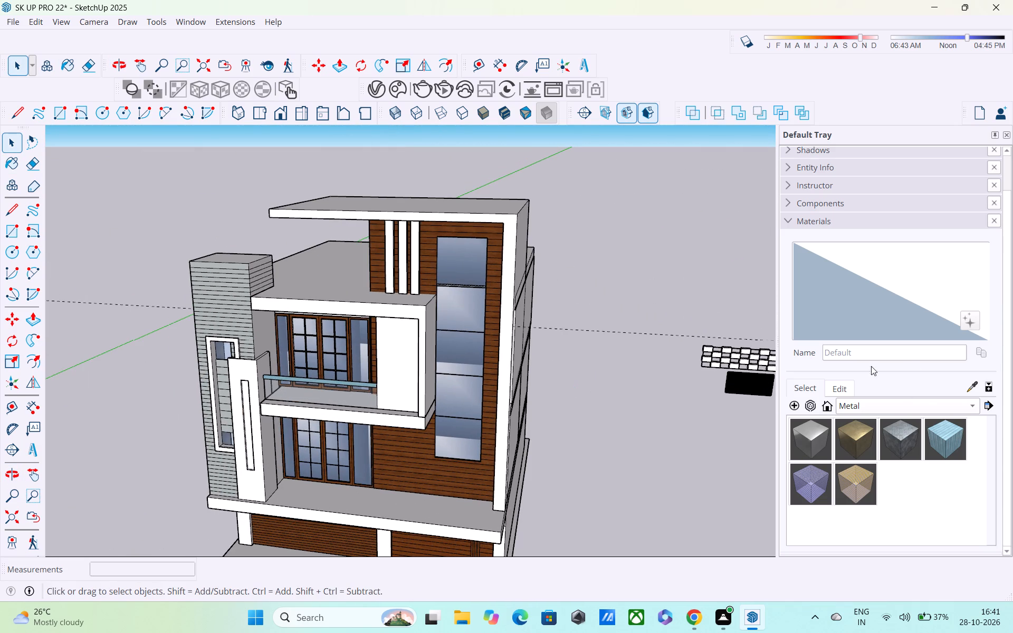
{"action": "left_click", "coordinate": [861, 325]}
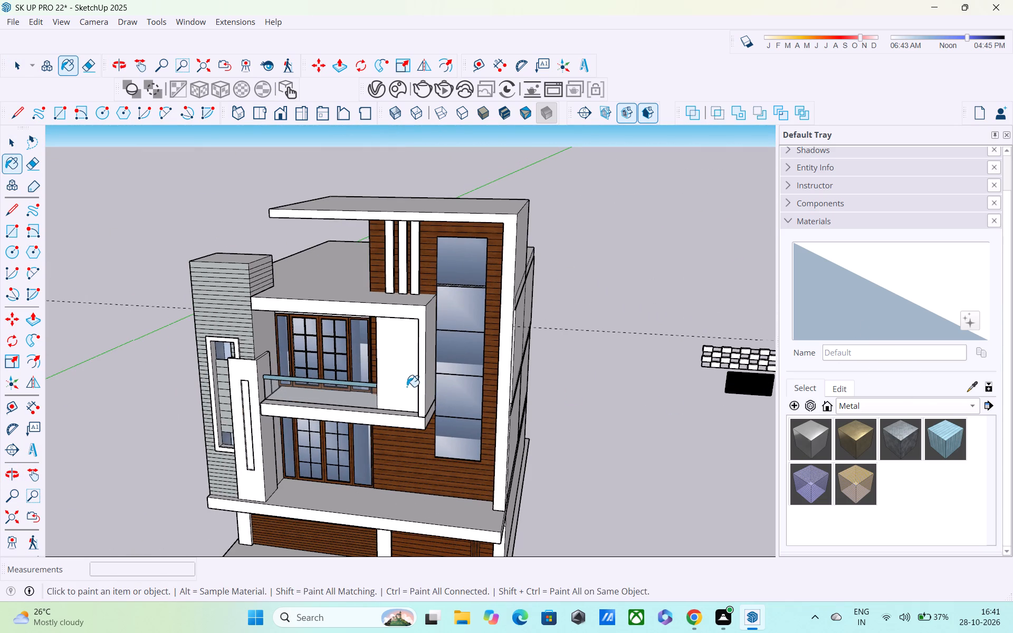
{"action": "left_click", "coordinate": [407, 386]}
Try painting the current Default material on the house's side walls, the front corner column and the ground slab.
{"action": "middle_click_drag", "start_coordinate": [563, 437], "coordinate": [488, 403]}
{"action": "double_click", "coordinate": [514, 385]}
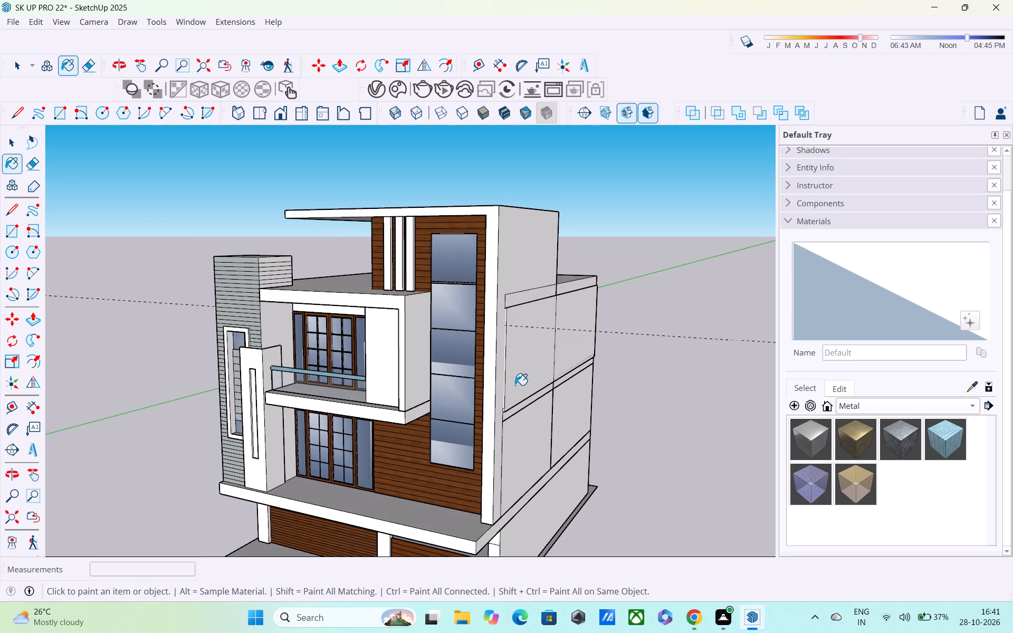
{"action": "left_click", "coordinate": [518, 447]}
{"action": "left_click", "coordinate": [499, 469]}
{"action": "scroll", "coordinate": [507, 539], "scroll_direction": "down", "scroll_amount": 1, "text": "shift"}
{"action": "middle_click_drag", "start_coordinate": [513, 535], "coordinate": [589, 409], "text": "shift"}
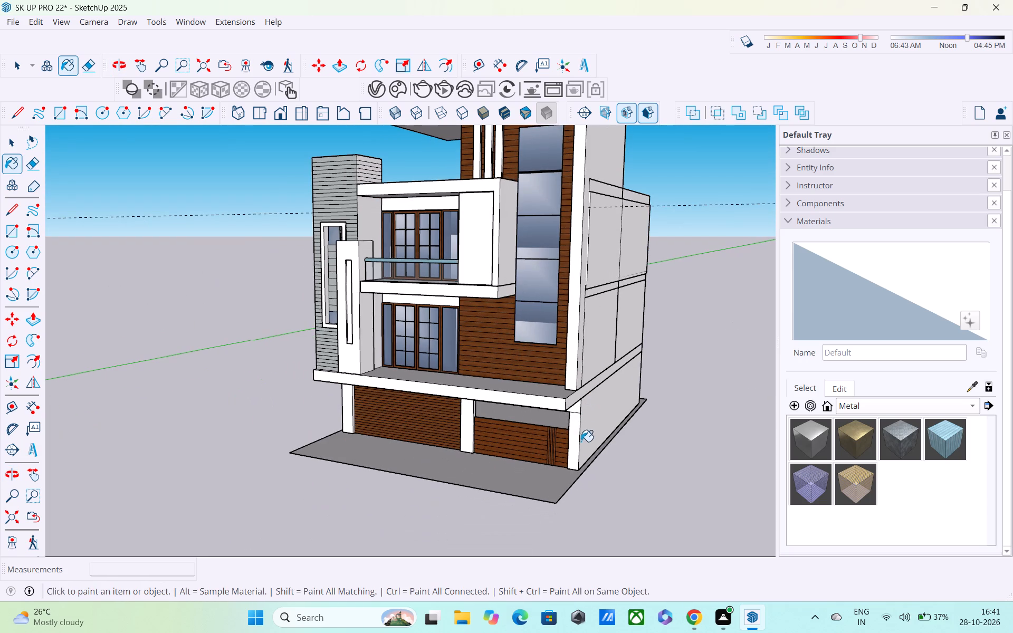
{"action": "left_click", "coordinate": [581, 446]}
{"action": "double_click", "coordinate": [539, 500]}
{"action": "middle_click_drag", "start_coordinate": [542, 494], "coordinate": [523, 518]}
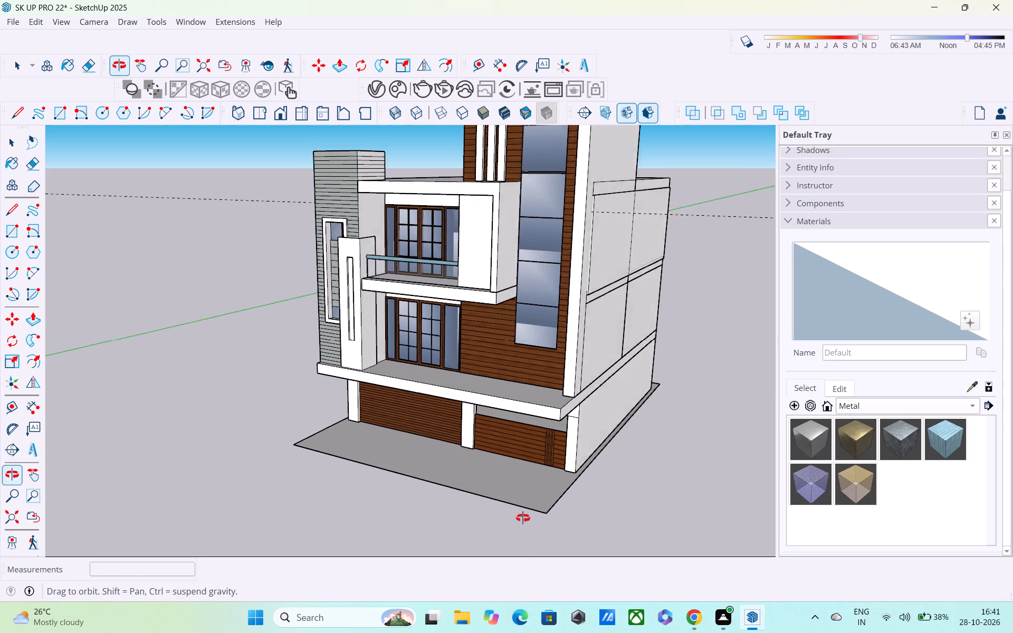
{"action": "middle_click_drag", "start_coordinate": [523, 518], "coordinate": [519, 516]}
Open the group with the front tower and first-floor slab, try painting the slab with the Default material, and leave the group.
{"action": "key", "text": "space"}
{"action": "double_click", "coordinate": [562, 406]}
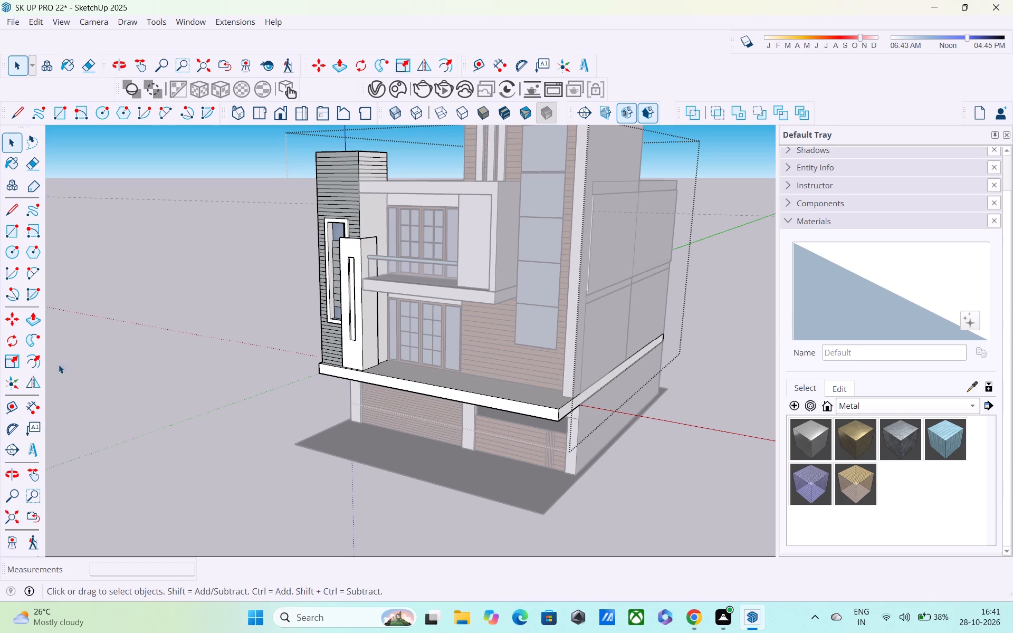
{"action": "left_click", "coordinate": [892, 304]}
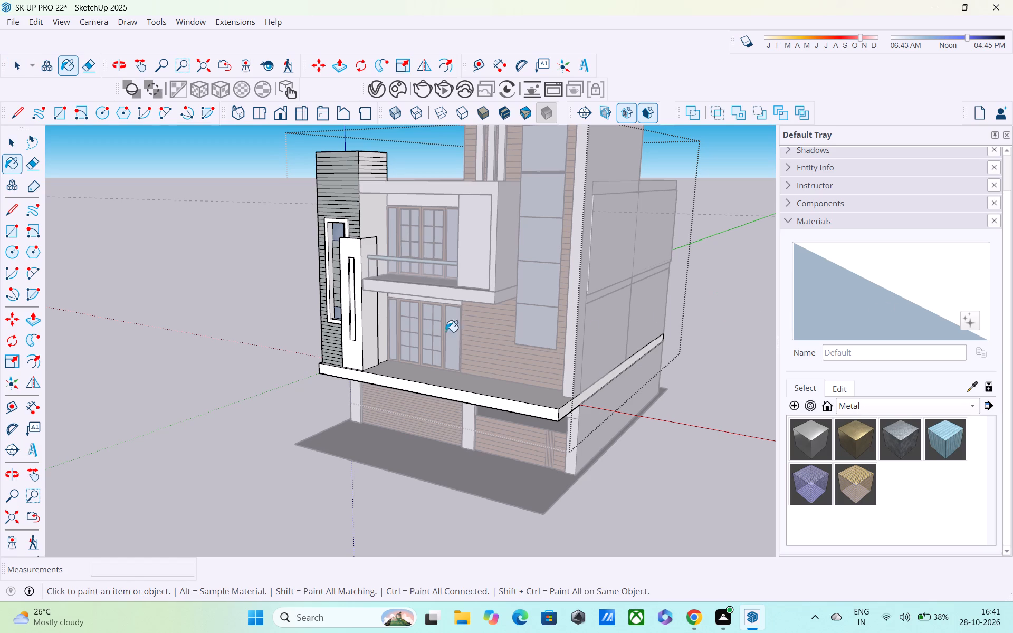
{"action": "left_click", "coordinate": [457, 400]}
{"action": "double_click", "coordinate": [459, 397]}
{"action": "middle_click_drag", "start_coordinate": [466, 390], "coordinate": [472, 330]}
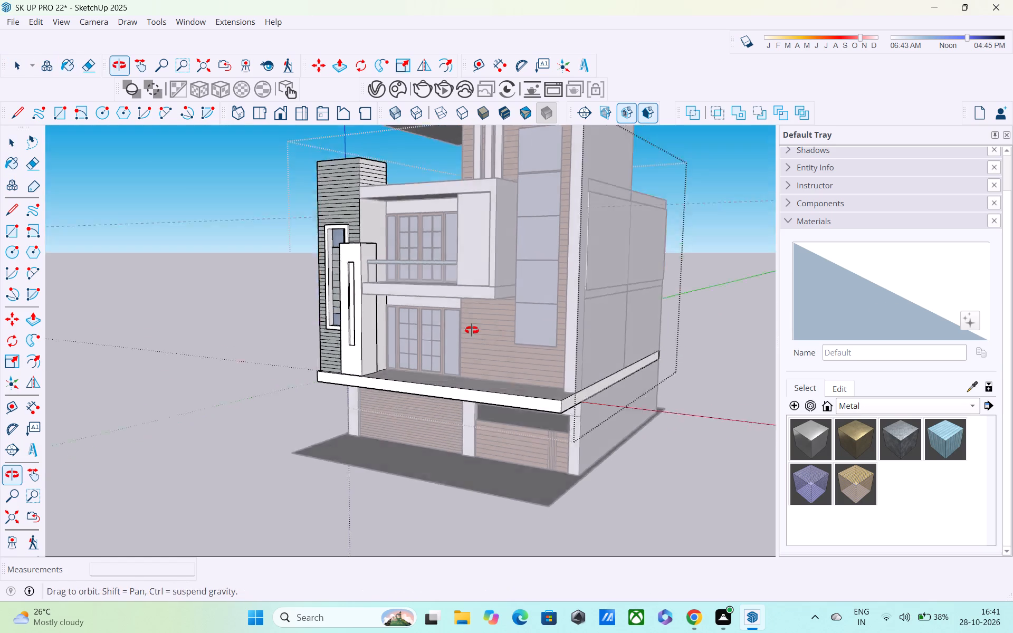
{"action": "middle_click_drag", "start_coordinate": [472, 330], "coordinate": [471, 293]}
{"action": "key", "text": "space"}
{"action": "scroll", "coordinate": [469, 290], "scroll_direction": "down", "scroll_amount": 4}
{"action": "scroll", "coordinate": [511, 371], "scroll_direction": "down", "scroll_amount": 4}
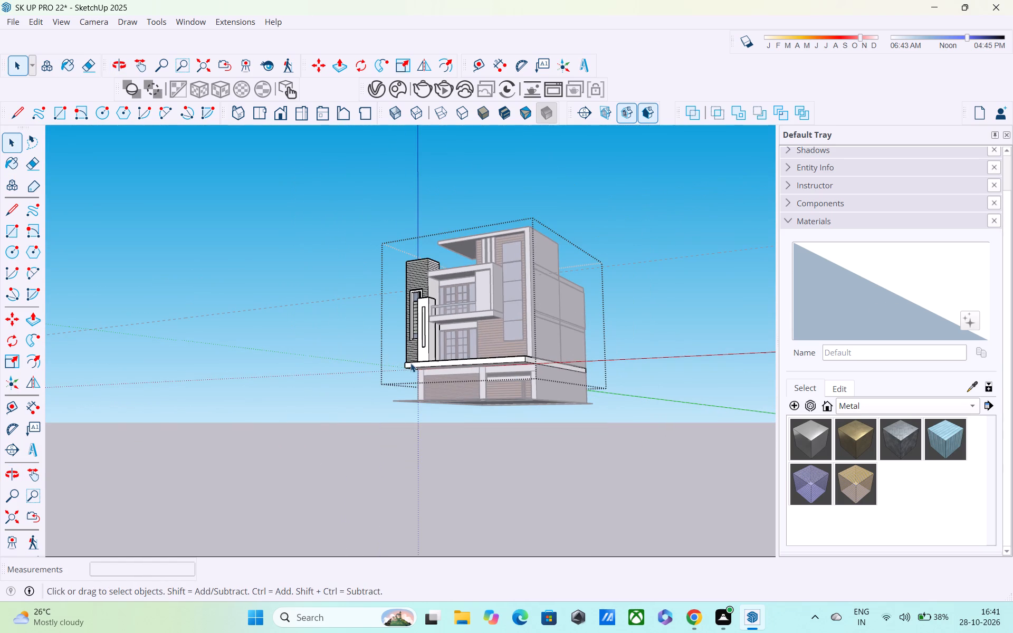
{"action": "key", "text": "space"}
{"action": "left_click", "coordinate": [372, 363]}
Examine the patterns of the mesh panels beside the house up close, including the cross, hexagon and diamond designs.
{"action": "middle_click_drag", "start_coordinate": [473, 385], "coordinate": [538, 433]}
{"action": "scroll", "coordinate": [553, 388], "scroll_direction": "up", "scroll_amount": 3}
{"action": "middle_click_drag", "start_coordinate": [609, 385], "coordinate": [399, 366]}
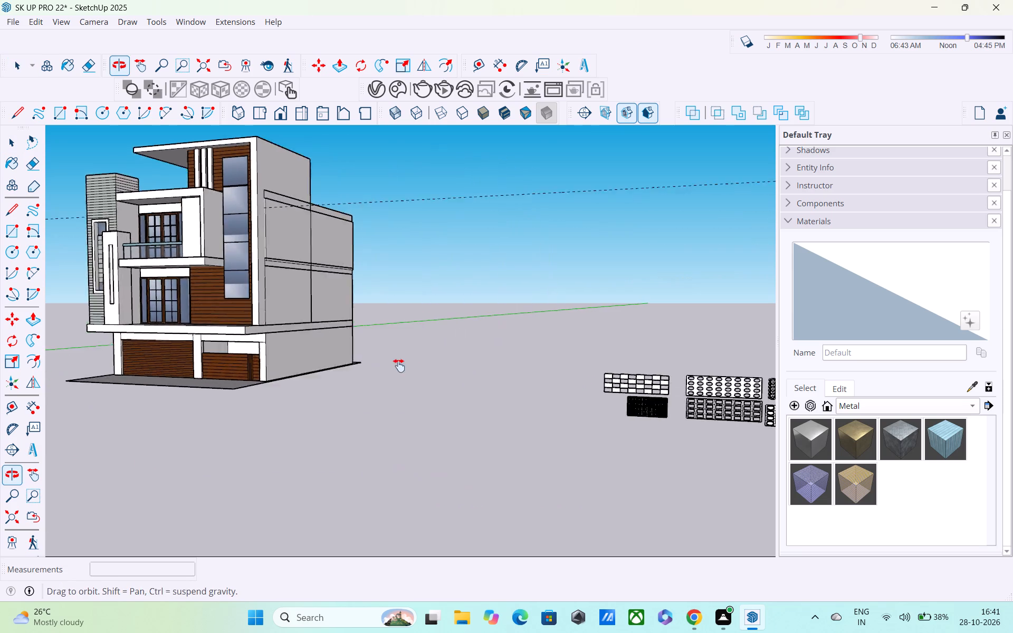
{"action": "middle_click_drag", "start_coordinate": [399, 366], "coordinate": [280, 383]}
{"action": "scroll", "coordinate": [515, 339], "scroll_direction": "down", "scroll_amount": 4}
{"action": "middle_click_drag", "start_coordinate": [697, 458], "coordinate": [389, 419]}
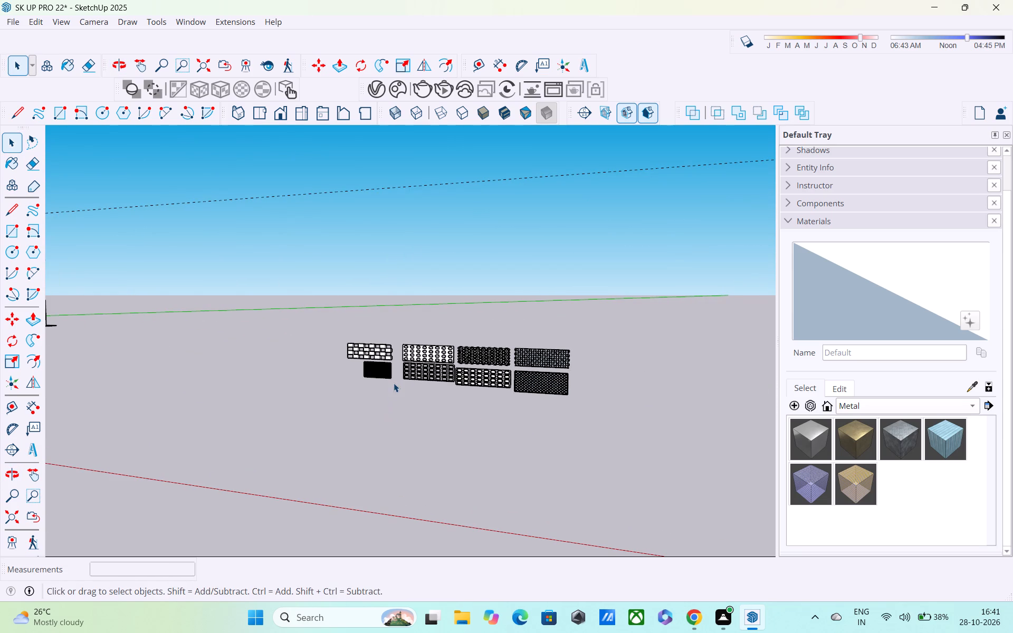
{"action": "scroll", "coordinate": [402, 386], "scroll_direction": "down", "scroll_amount": 4}
{"action": "scroll", "coordinate": [495, 365], "scroll_direction": "up", "scroll_amount": 17}
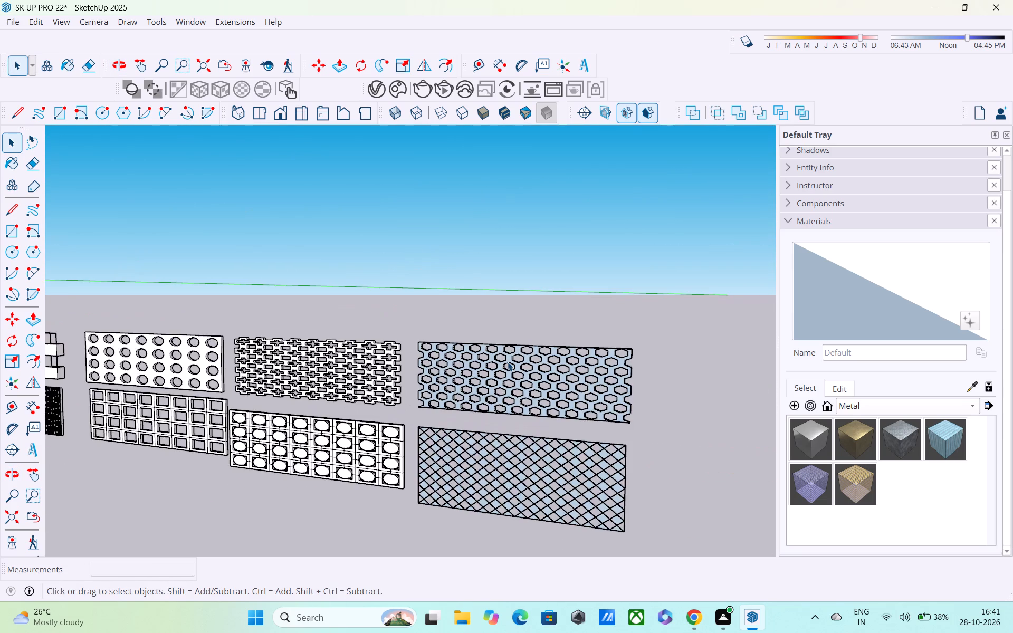
{"action": "scroll", "coordinate": [508, 362], "scroll_direction": "up", "scroll_amount": 5}
{"action": "scroll", "coordinate": [508, 362], "scroll_direction": "down", "scroll_amount": 6}
{"action": "scroll", "coordinate": [447, 438], "scroll_direction": "up", "scroll_amount": 10}
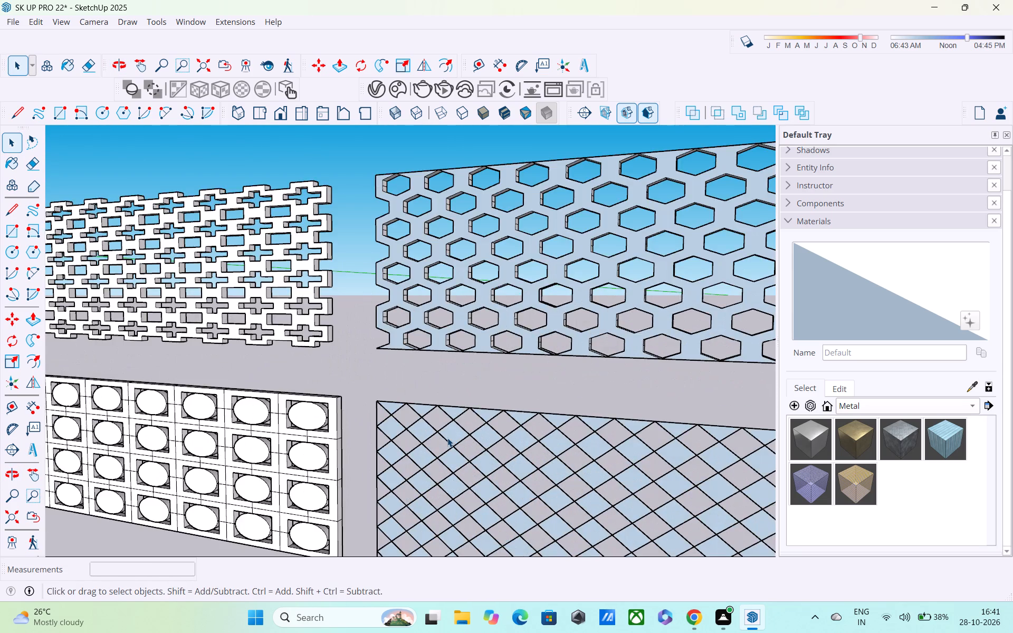
{"action": "scroll", "coordinate": [447, 436], "scroll_direction": "down", "scroll_amount": 5}
{"action": "scroll", "coordinate": [351, 447], "scroll_direction": "up", "scroll_amount": 3}
{"action": "scroll", "coordinate": [347, 445], "scroll_direction": "down", "scroll_amount": 5}
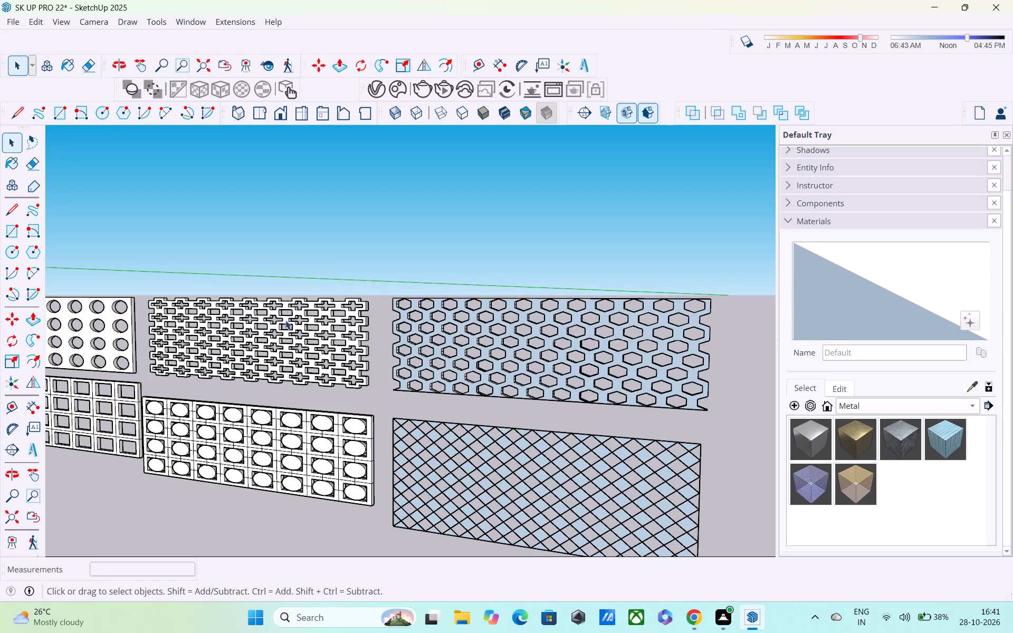
Open the mesh set and move its cross-pattern panel about 164' toward the viewer, out in front of the other panels beside the house.
{"action": "left_click", "coordinate": [285, 322]}
{"action": "double_click", "coordinate": [285, 322]}
{"action": "left_click", "coordinate": [285, 322]}
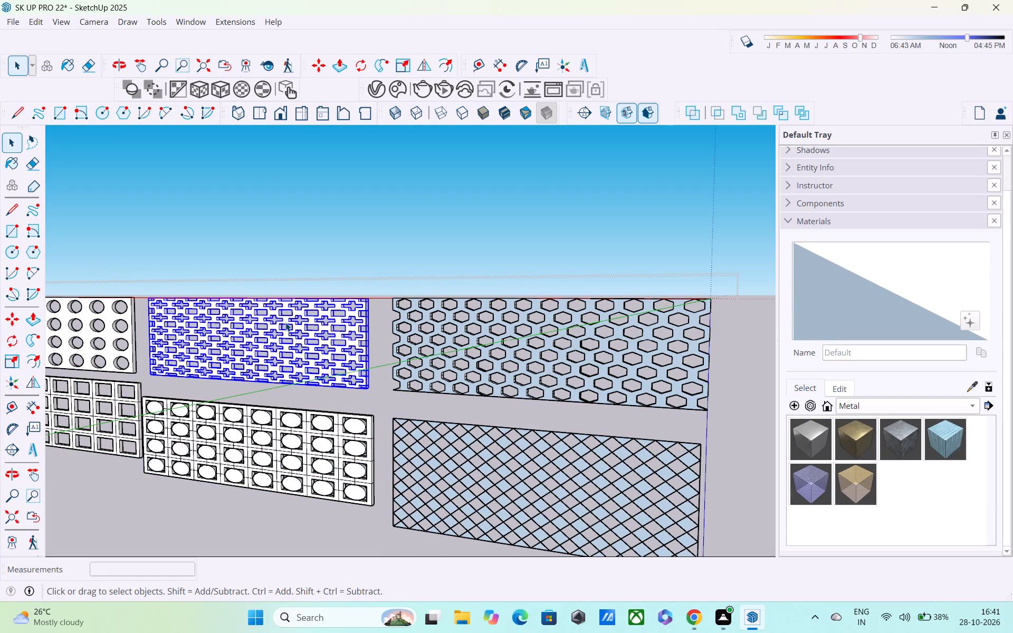
{"action": "key", "text": "m"}
{"action": "left_click", "coordinate": [287, 321]}
{"action": "scroll", "coordinate": [148, 402], "scroll_direction": "down", "scroll_amount": 2}
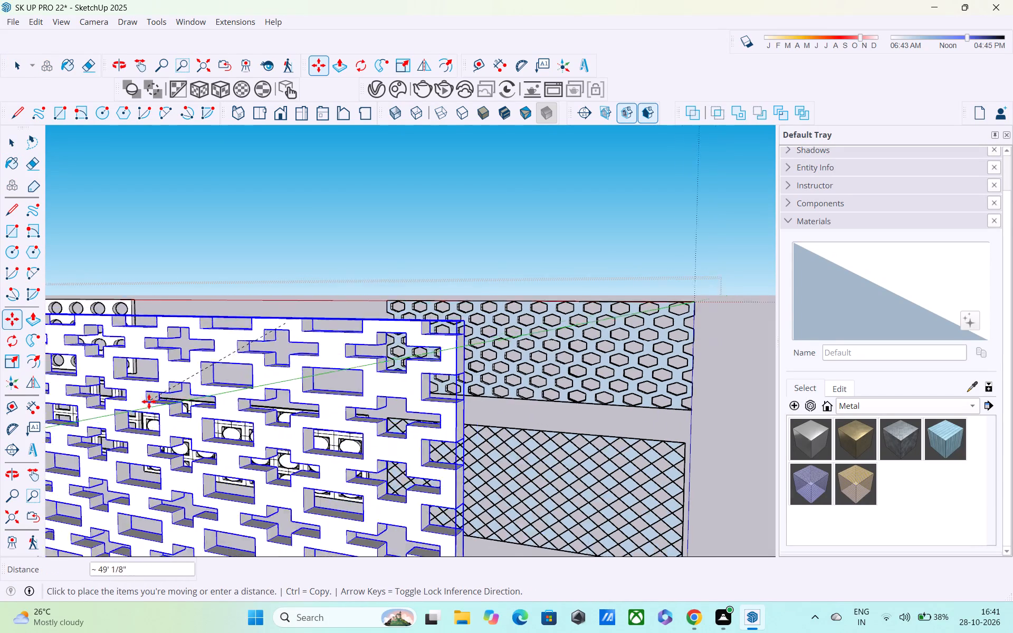
{"action": "scroll", "coordinate": [149, 401], "scroll_direction": "down", "scroll_amount": 4}
{"action": "scroll", "coordinate": [221, 374], "scroll_direction": "down", "scroll_amount": 7}
{"action": "middle_click_drag", "start_coordinate": [255, 380], "coordinate": [649, 298]}
{"action": "scroll", "coordinate": [464, 342], "scroll_direction": "down", "scroll_amount": 7}
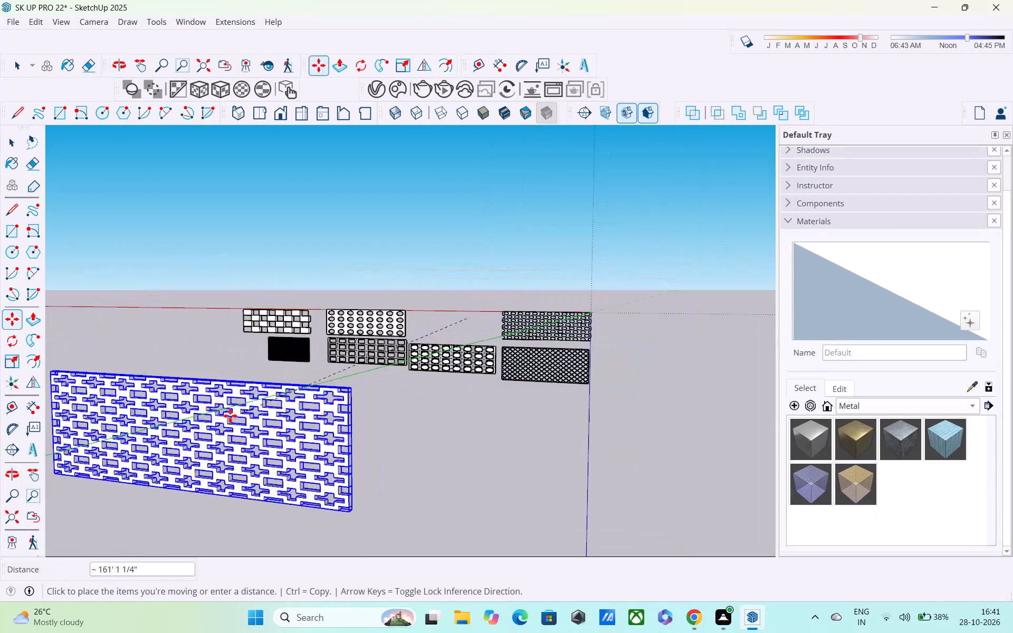
{"action": "middle_click_drag", "start_coordinate": [230, 415], "coordinate": [472, 320], "text": "shift"}
{"action": "scroll", "coordinate": [449, 321], "scroll_direction": "down", "scroll_amount": 7}
{"action": "scroll", "coordinate": [299, 343], "scroll_direction": "down", "scroll_amount": 4}
{"action": "middle_click_drag", "start_coordinate": [303, 341], "coordinate": [532, 342]}
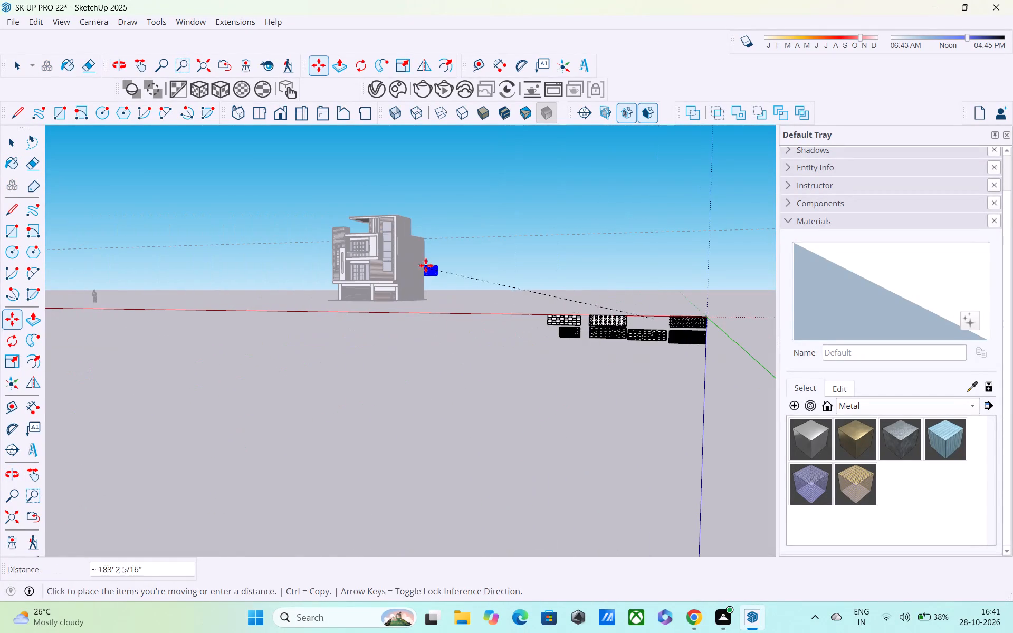
{"action": "middle_click_drag", "start_coordinate": [425, 265], "coordinate": [565, 383]}
{"action": "scroll", "coordinate": [386, 294], "scroll_direction": "up", "scroll_amount": 8}
{"action": "middle_click_drag", "start_coordinate": [391, 268], "coordinate": [419, 185]}
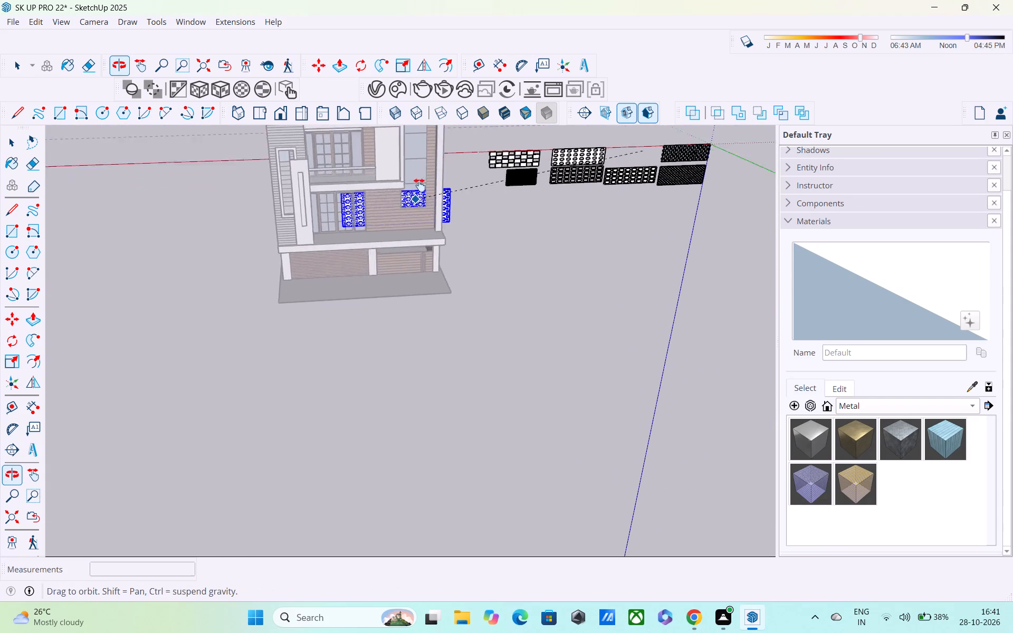
{"action": "middle_click_drag", "start_coordinate": [419, 185], "coordinate": [434, 143]}
{"action": "left_click", "coordinate": [578, 229]}
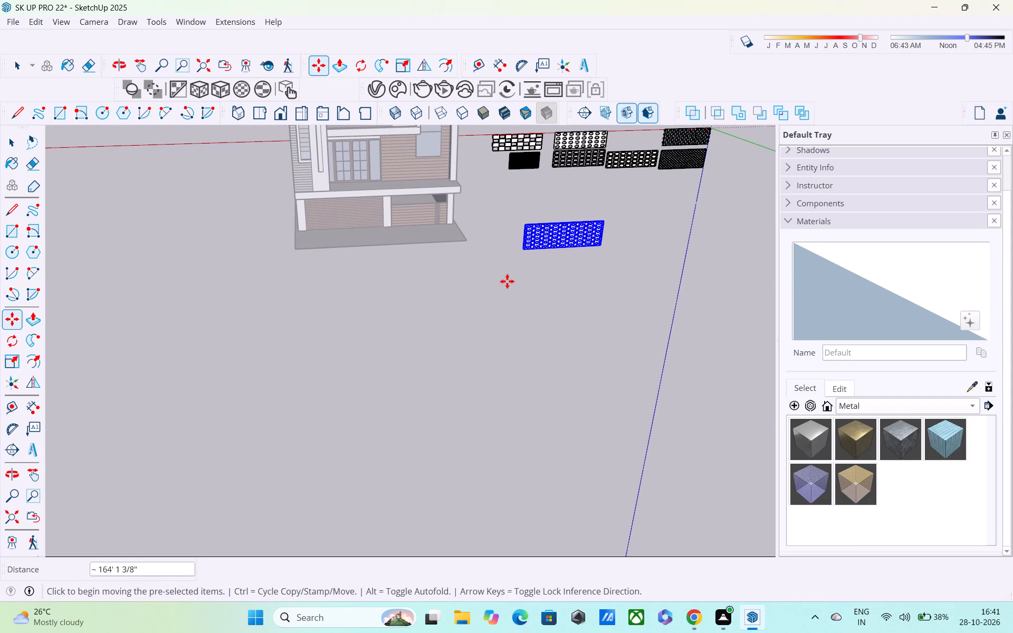
Scale the cross-pattern mesh panel along its red and green directions into a much narrower, upright piece.
{"action": "key", "text": "space"}
{"action": "scroll", "coordinate": [551, 239], "scroll_direction": "down", "scroll_amount": 2}
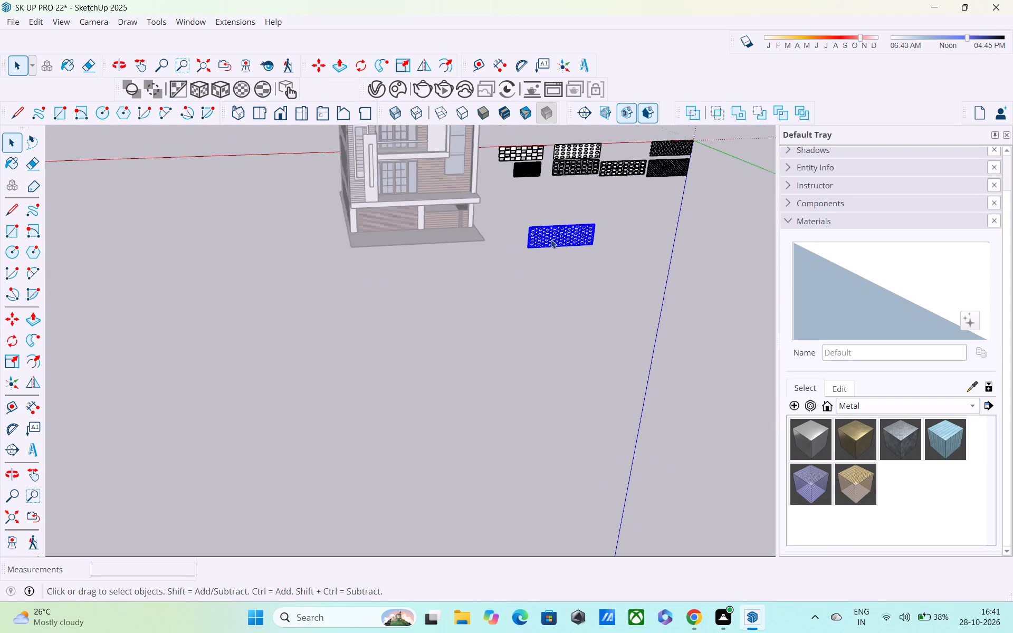
{"action": "scroll", "coordinate": [551, 239], "scroll_direction": "down", "scroll_amount": 1}
{"action": "scroll", "coordinate": [600, 246], "scroll_direction": "up", "scroll_amount": 15}
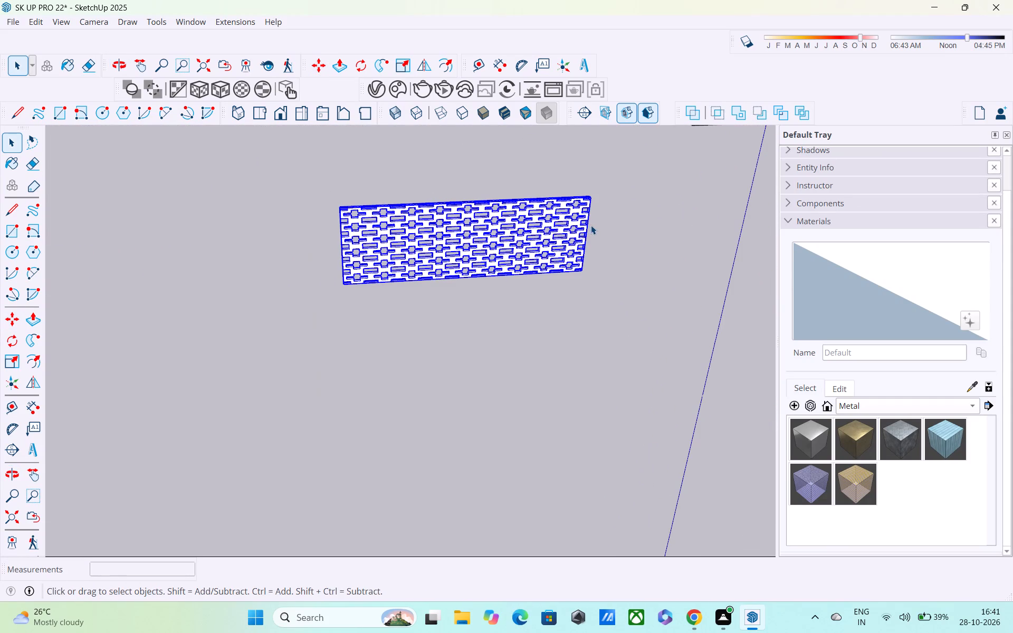
{"action": "key", "text": "s"}
{"action": "scroll", "coordinate": [592, 224], "scroll_direction": "up", "scroll_amount": 4}
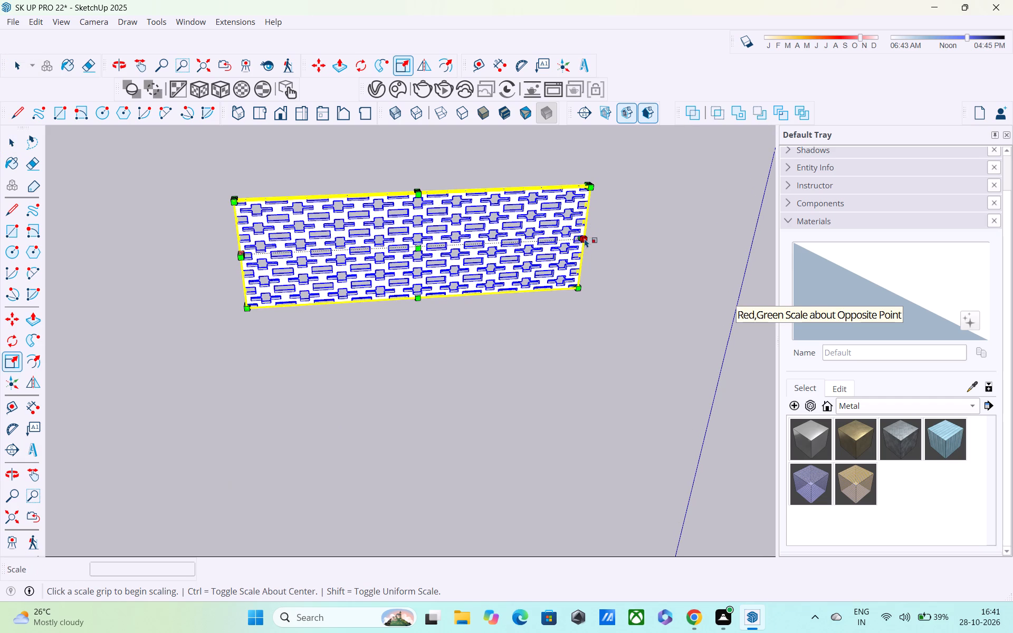
{"action": "left_click_drag", "start_coordinate": [585, 238], "coordinate": [349, 231]}
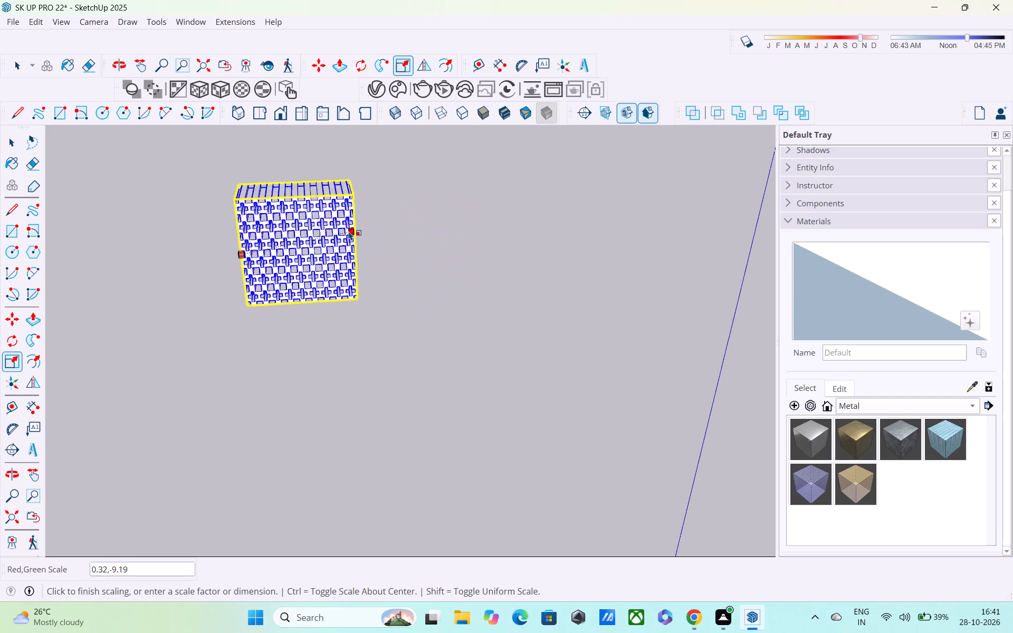
{"action": "left_click_drag", "start_coordinate": [349, 231], "coordinate": [295, 237]}
Reduce the mesh panel's excess depth in two successive scalings so it becomes a thin screen again.
{"action": "middle_click_drag", "start_coordinate": [294, 237], "coordinate": [82, 302]}
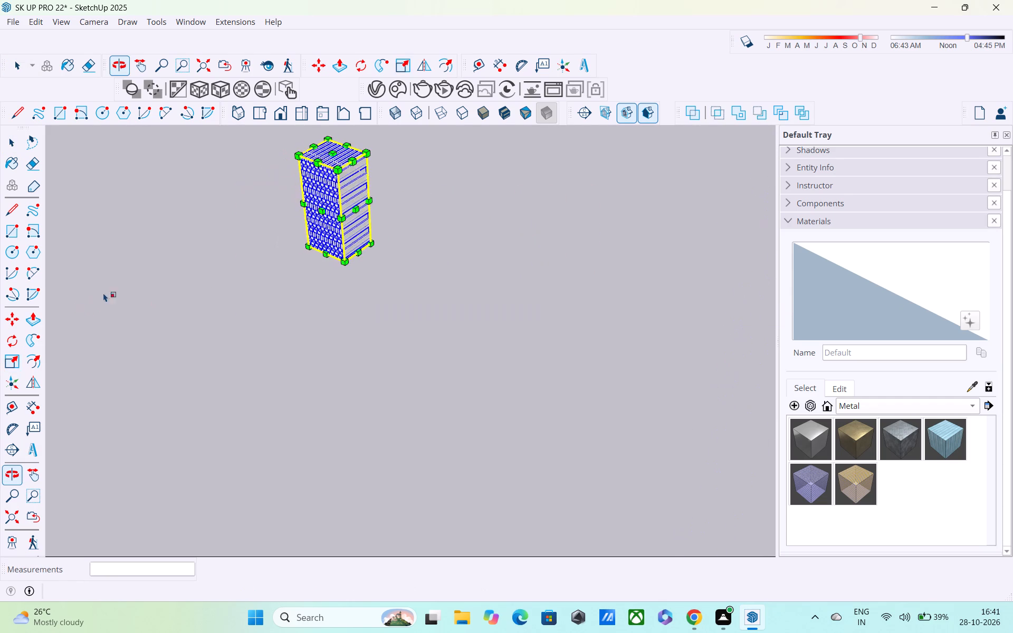
{"action": "scroll", "coordinate": [223, 291], "scroll_direction": "down", "scroll_amount": 5}
{"action": "middle_click_drag", "start_coordinate": [320, 253], "coordinate": [177, 204]}
{"action": "middle_click_drag", "start_coordinate": [350, 230], "coordinate": [365, 322]}
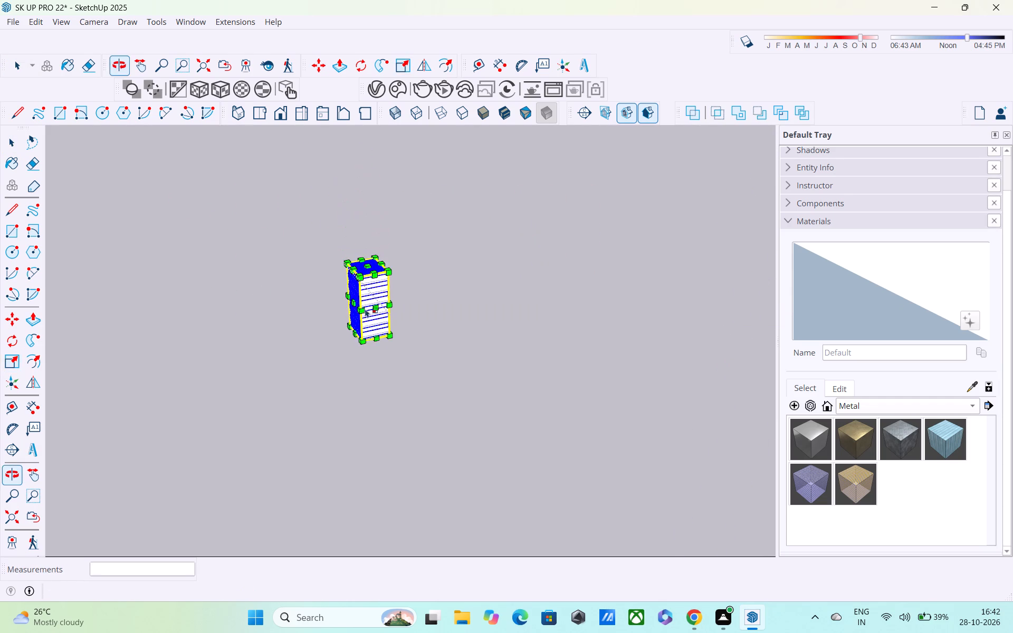
{"action": "scroll", "coordinate": [373, 266], "scroll_direction": "up", "scroll_amount": 5}
{"action": "left_click_drag", "start_coordinate": [399, 327], "coordinate": [386, 334]}
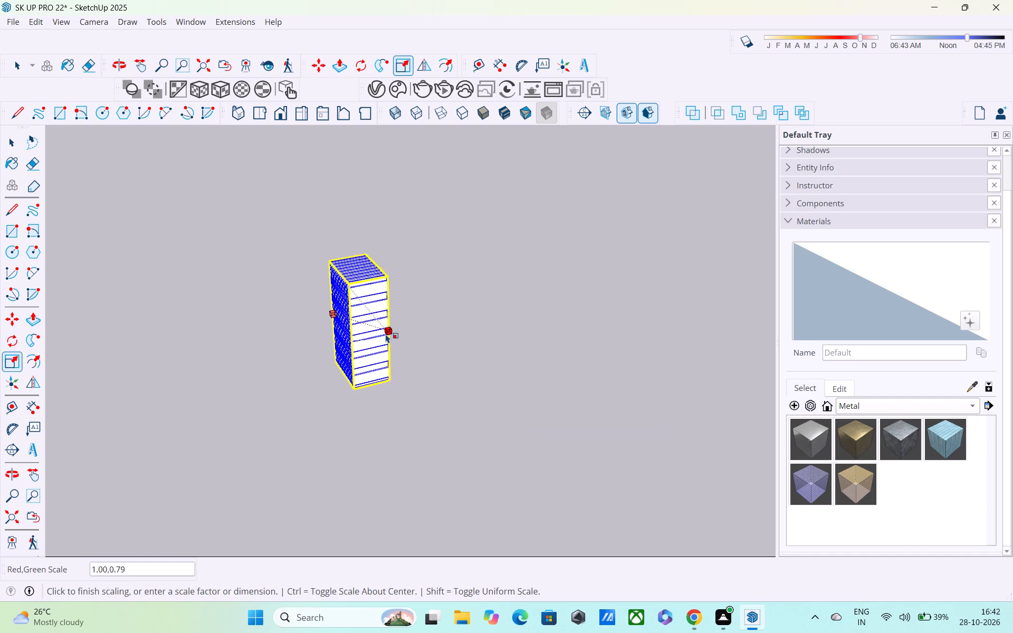
{"action": "left_click_drag", "start_coordinate": [386, 334], "coordinate": [370, 341]}
{"action": "scroll", "coordinate": [350, 284], "scroll_direction": "up", "scroll_amount": 8}
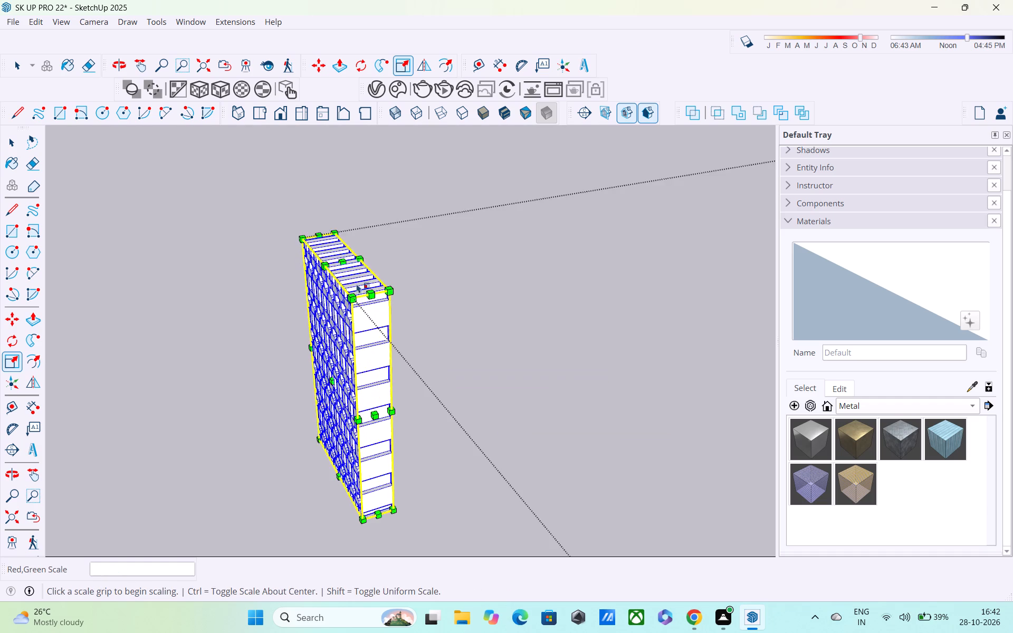
{"action": "scroll", "coordinate": [357, 284], "scroll_direction": "up", "scroll_amount": 2}
{"action": "middle_click_drag", "start_coordinate": [361, 289], "coordinate": [139, 255]}
{"action": "scroll", "coordinate": [318, 309], "scroll_direction": "up", "scroll_amount": 5}
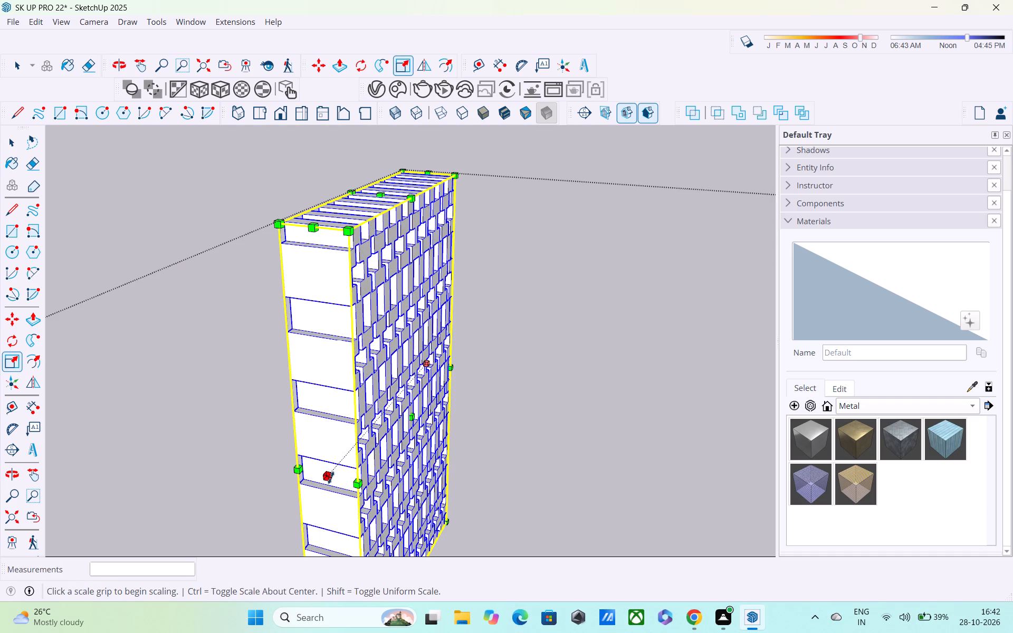
{"action": "left_click_drag", "start_coordinate": [358, 486], "coordinate": [324, 474]}
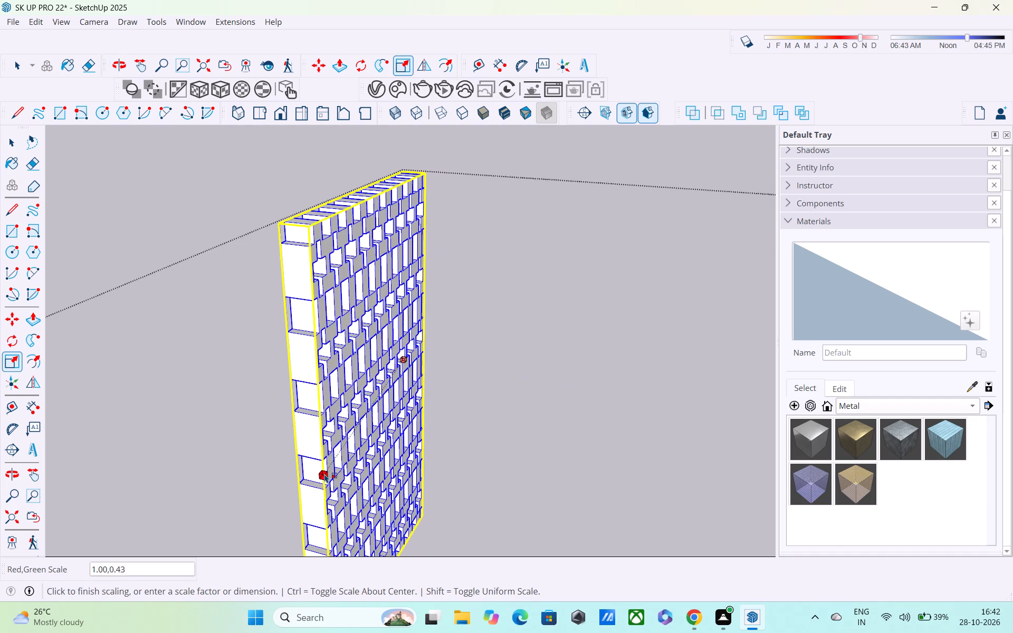
{"action": "left_click_drag", "start_coordinate": [324, 474], "coordinate": [310, 466]}
Scale the upright mesh panel along the red axis to narrow its width further.
{"action": "middle_click_drag", "start_coordinate": [302, 461], "coordinate": [525, 411]}
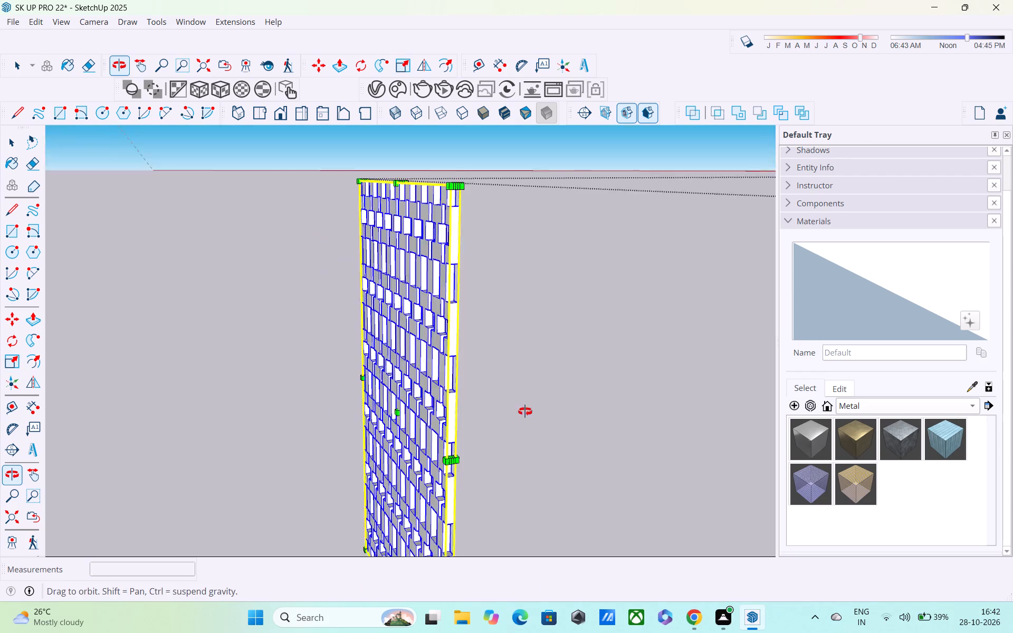
{"action": "middle_click_drag", "start_coordinate": [525, 411], "coordinate": [553, 400]}
{"action": "scroll", "coordinate": [488, 359], "scroll_direction": "down", "scroll_amount": 6}
{"action": "middle_click_drag", "start_coordinate": [468, 368], "coordinate": [649, 354]}
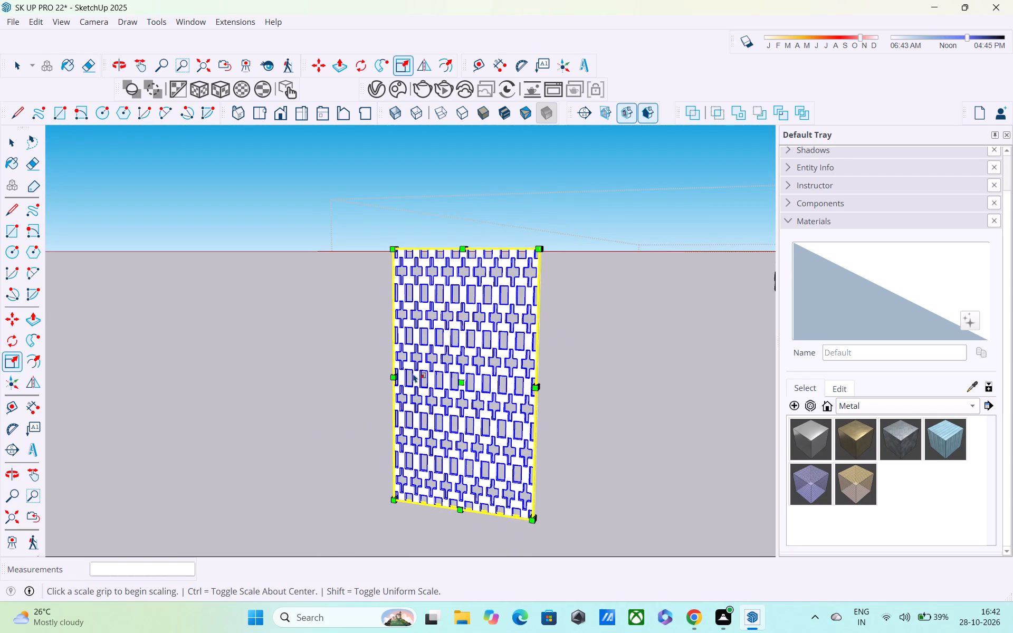
{"action": "middle_click_drag", "start_coordinate": [418, 372], "coordinate": [720, 366]}
{"action": "scroll", "coordinate": [513, 395], "scroll_direction": "up", "scroll_amount": 5}
{"action": "scroll", "coordinate": [347, 391], "scroll_direction": "down", "scroll_amount": 8}
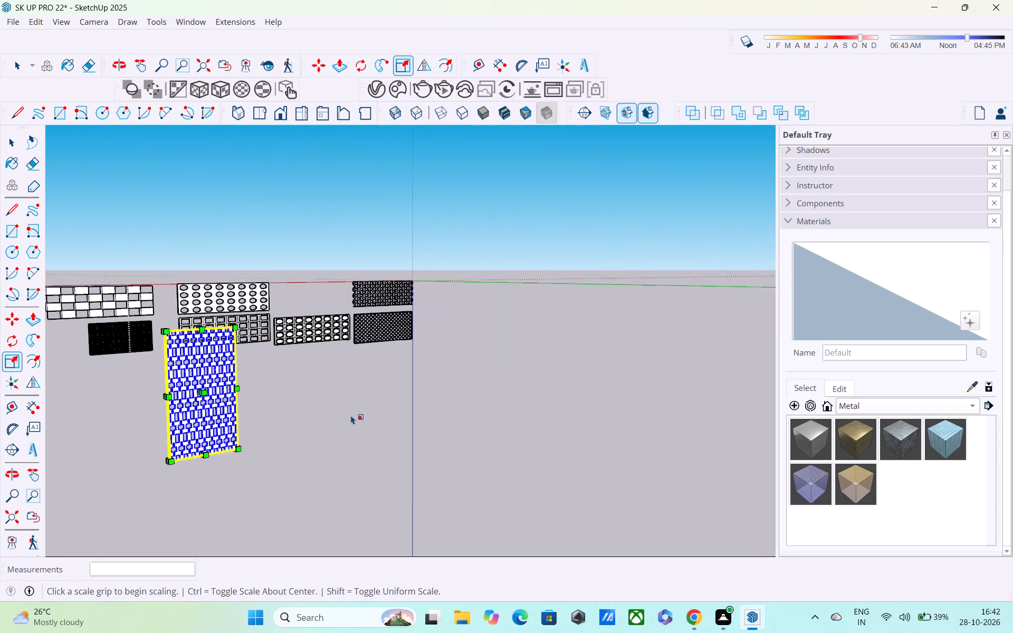
{"action": "scroll", "coordinate": [337, 417], "scroll_direction": "down", "scroll_amount": 4}
{"action": "middle_click_drag", "start_coordinate": [337, 417], "coordinate": [424, 425], "text": "shift"}
{"action": "scroll", "coordinate": [347, 425], "scroll_direction": "up", "scroll_amount": 13}
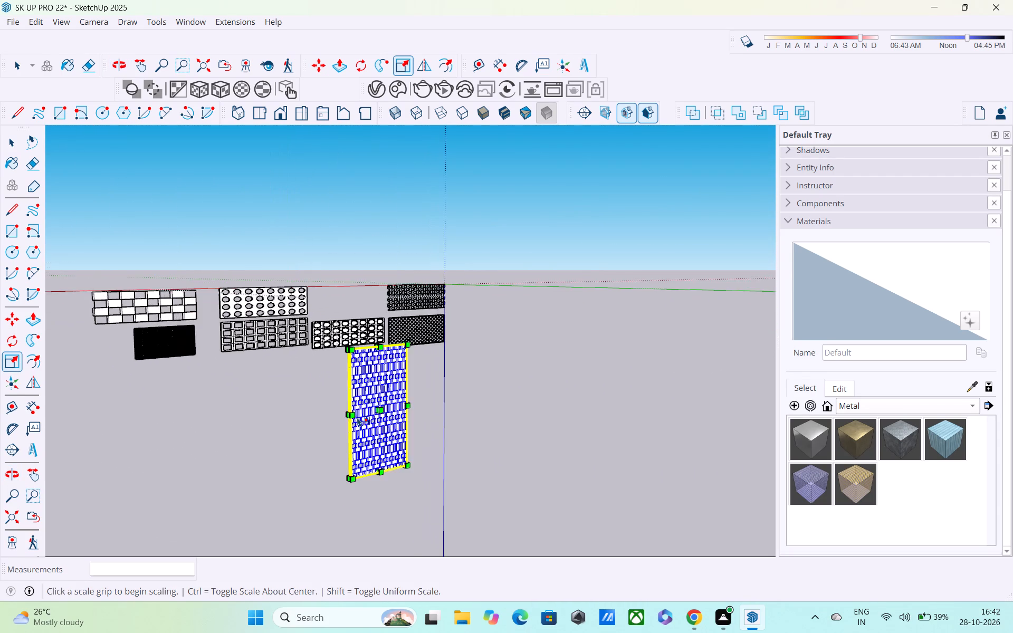
{"action": "scroll", "coordinate": [357, 417], "scroll_direction": "up", "scroll_amount": 13}
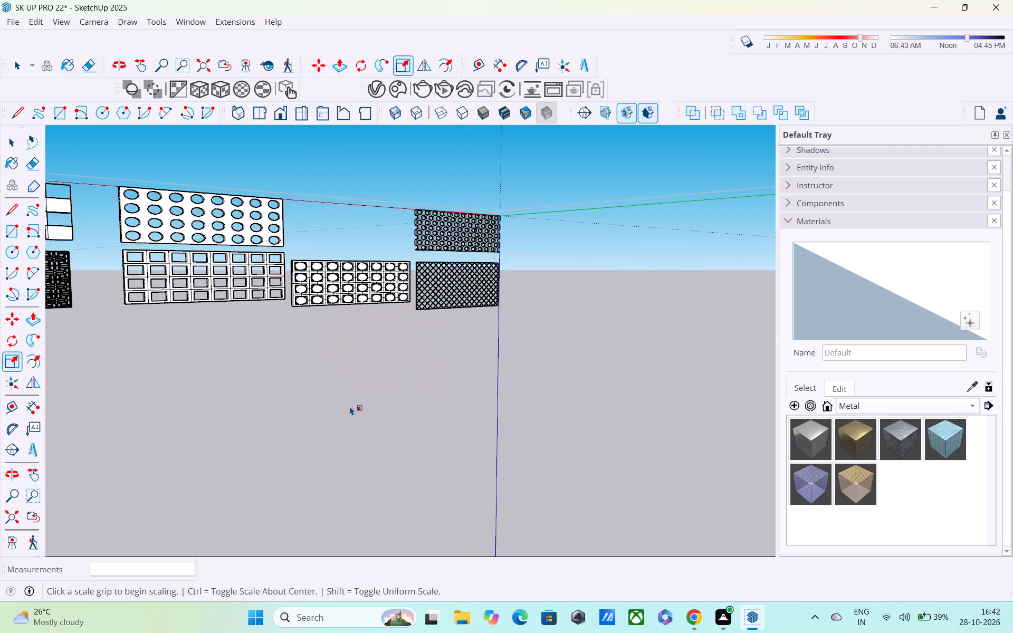
{"action": "scroll", "coordinate": [351, 407], "scroll_direction": "down", "scroll_amount": 4}
{"action": "left_click_drag", "start_coordinate": [560, 408], "coordinate": [599, 397]}
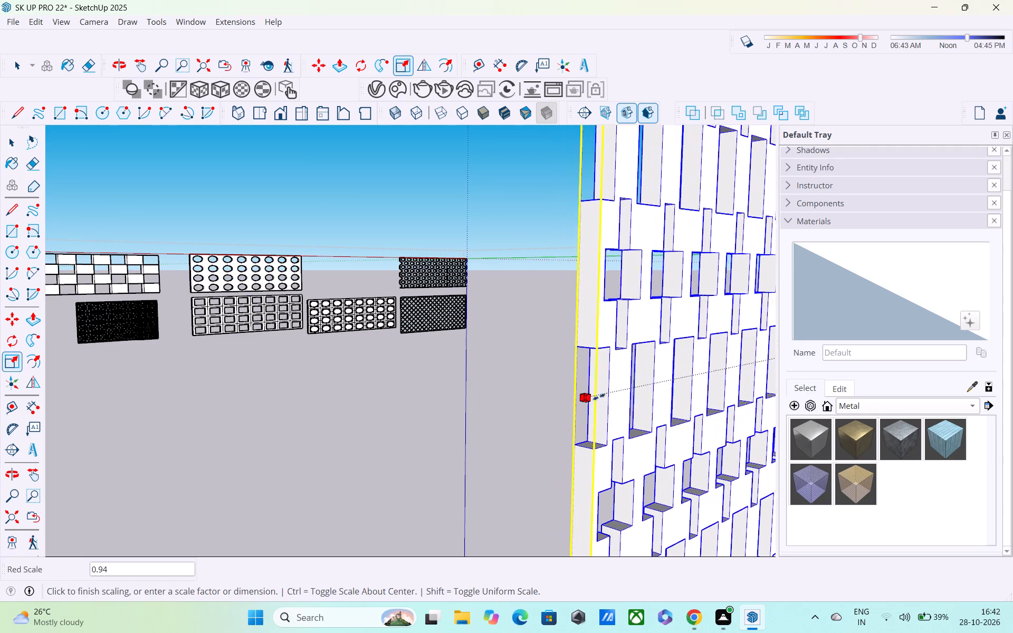
{"action": "left_click_drag", "start_coordinate": [599, 397], "coordinate": [653, 379]}
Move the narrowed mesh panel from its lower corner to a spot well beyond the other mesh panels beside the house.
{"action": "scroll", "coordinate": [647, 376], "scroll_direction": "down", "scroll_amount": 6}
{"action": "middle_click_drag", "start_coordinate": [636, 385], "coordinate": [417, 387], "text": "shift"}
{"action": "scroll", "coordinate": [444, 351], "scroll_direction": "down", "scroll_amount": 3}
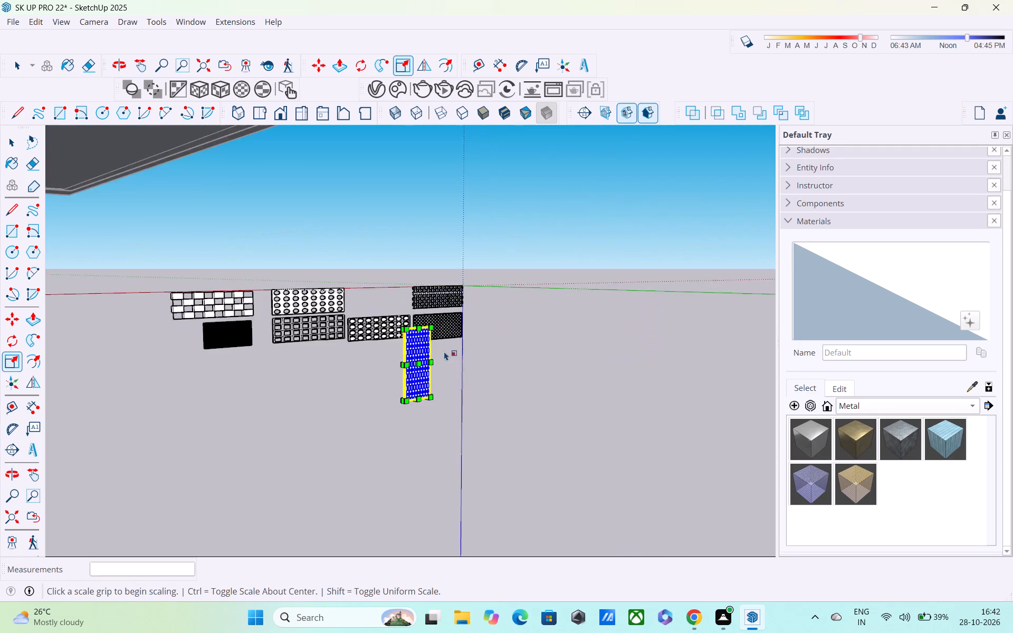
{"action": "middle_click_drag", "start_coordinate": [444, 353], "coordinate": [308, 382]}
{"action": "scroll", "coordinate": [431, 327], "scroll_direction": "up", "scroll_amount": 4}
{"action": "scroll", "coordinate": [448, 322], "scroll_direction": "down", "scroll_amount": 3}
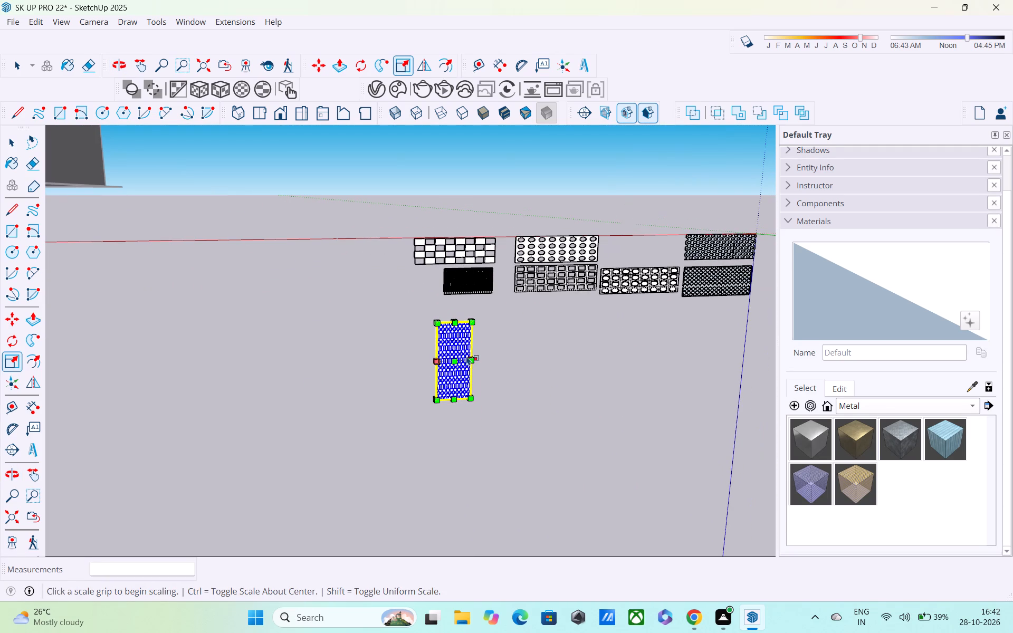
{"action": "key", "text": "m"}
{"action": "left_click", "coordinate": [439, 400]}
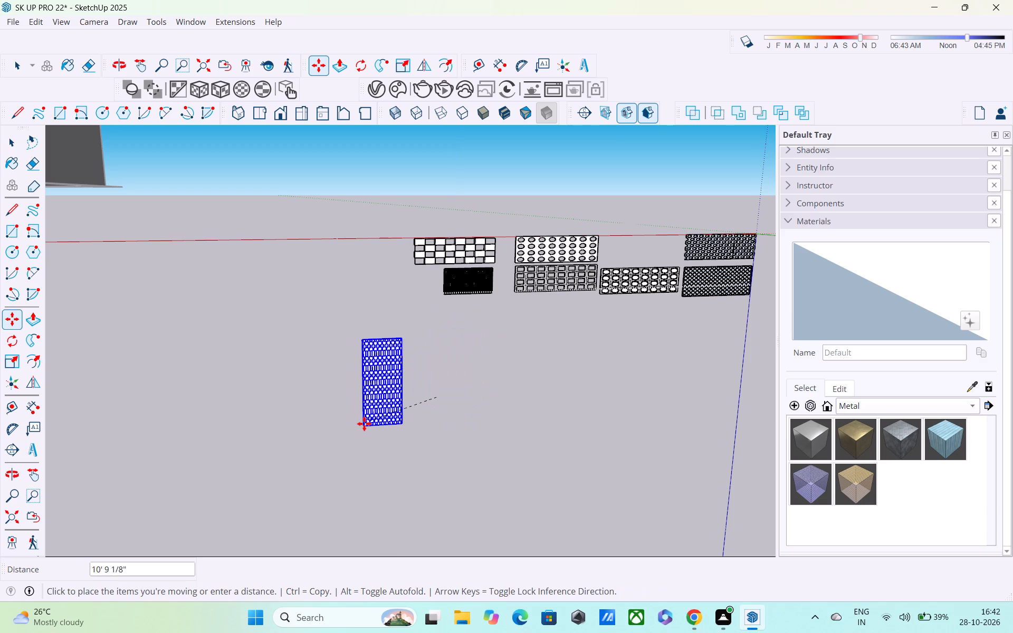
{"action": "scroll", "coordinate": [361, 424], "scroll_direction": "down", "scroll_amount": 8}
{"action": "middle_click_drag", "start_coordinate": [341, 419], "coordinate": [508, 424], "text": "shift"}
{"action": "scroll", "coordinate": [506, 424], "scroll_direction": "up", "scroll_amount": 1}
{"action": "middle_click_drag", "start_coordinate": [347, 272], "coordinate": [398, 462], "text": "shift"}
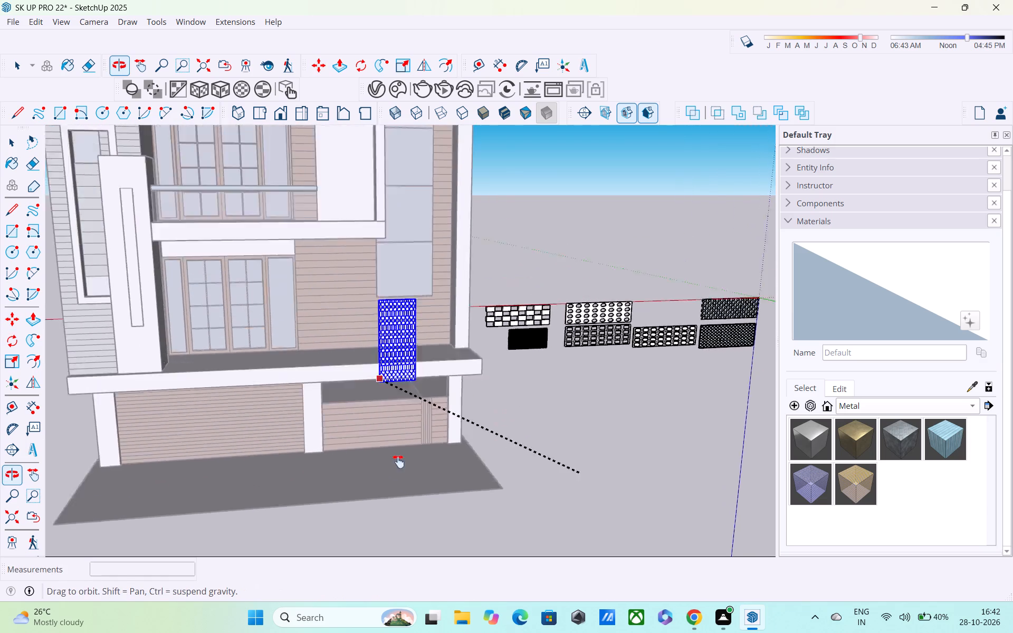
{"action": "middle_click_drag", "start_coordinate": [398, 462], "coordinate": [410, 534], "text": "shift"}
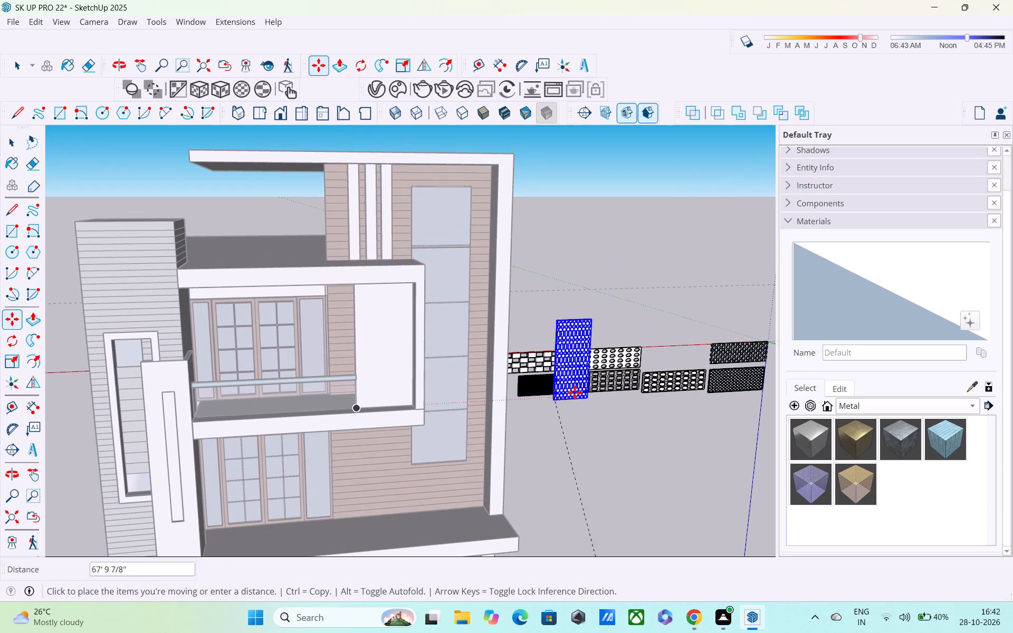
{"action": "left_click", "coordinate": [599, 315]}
Leave the mesh set, open the middle balcony's group and delete the front and back faces of its blank white wall.
{"action": "key", "text": "space"}
{"action": "left_click", "coordinate": [380, 375]}
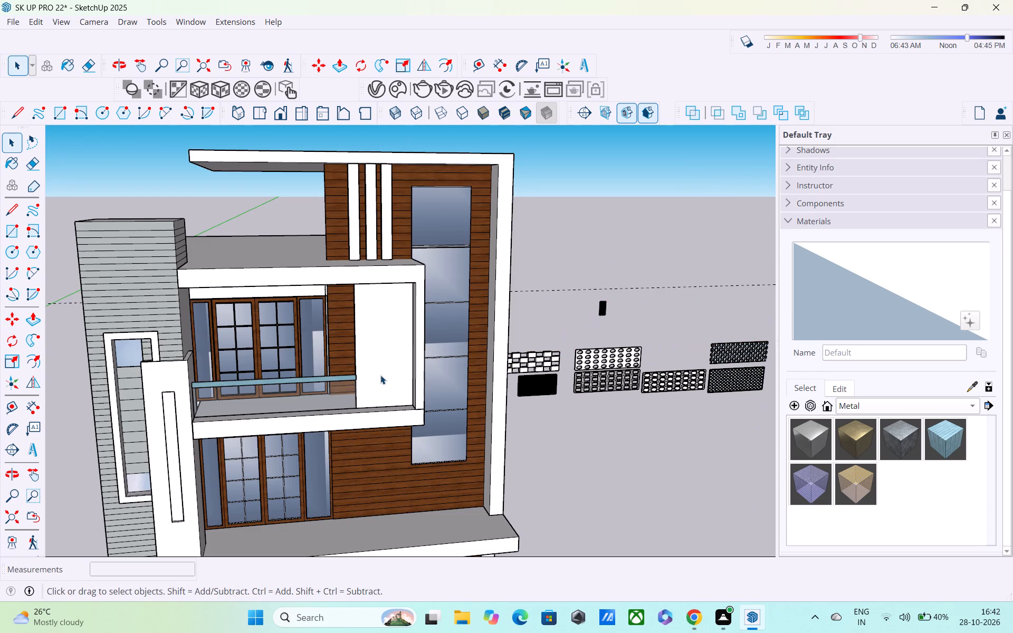
{"action": "double_click", "coordinate": [380, 375]}
{"action": "double_click", "coordinate": [380, 375]}
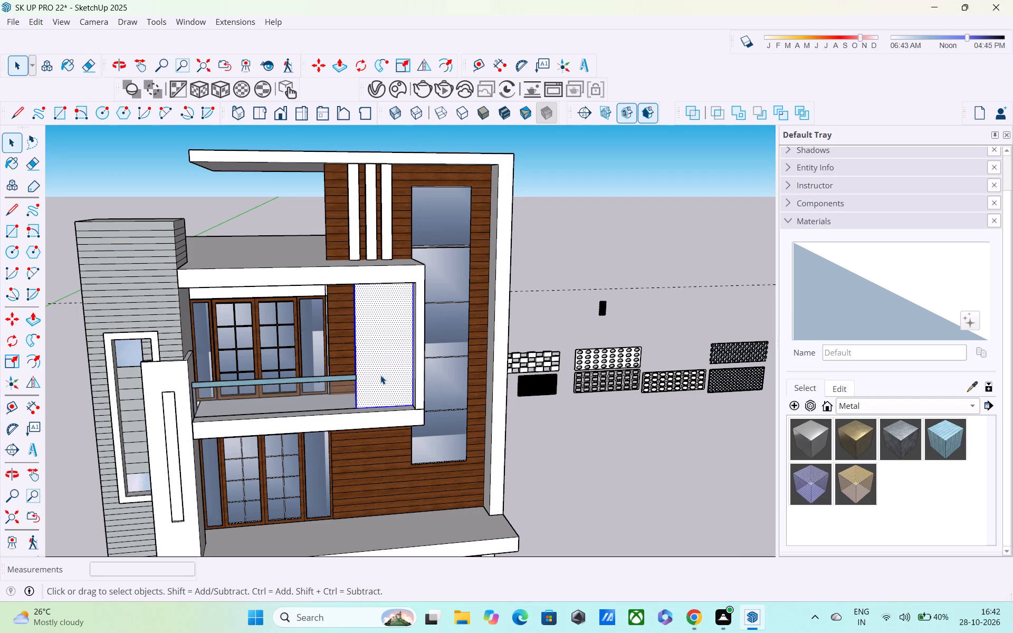
{"action": "key", "text": "Delete"}
{"action": "left_click", "coordinate": [387, 376]}
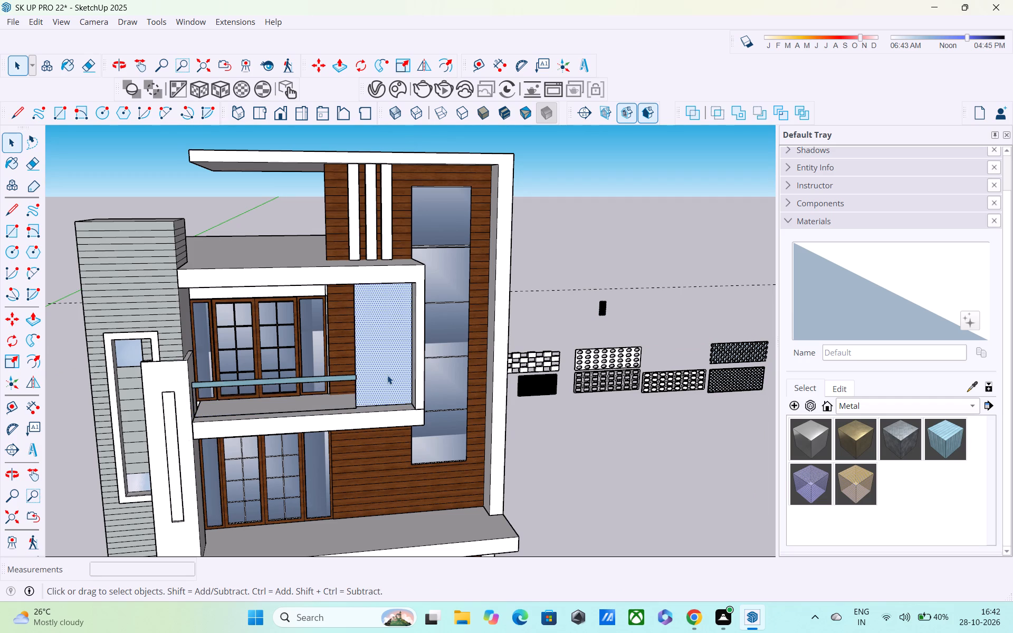
{"action": "key", "text": "Delete"}
Reopen the mesh set and move the cross-pattern panel by its lower corner onto the bottom corner of the middle balcony's cleared wall opening.
{"action": "scroll", "coordinate": [389, 379], "scroll_direction": "down", "scroll_amount": 3}
{"action": "middle_click_drag", "start_coordinate": [389, 380], "coordinate": [369, 397]}
{"action": "scroll", "coordinate": [370, 388], "scroll_direction": "up", "scroll_amount": 5}
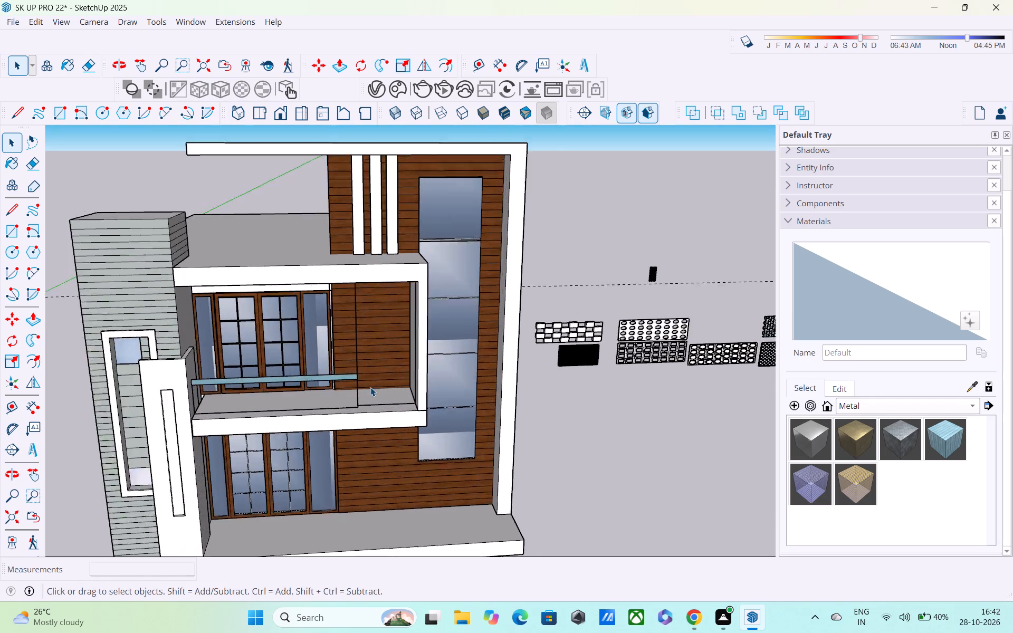
{"action": "middle_click_drag", "start_coordinate": [372, 387], "coordinate": [302, 381]}
{"action": "scroll", "coordinate": [301, 376], "scroll_direction": "up", "scroll_amount": 1}
{"action": "scroll", "coordinate": [304, 376], "scroll_direction": "down", "scroll_amount": 5}
{"action": "middle_click_drag", "start_coordinate": [323, 410], "coordinate": [102, 433]}
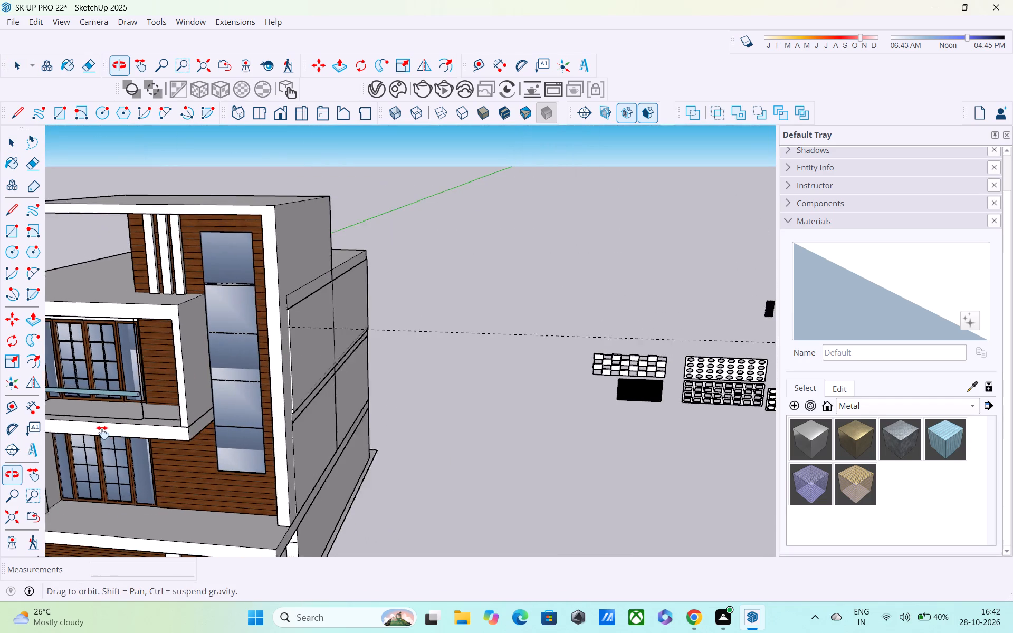
{"action": "middle_click_drag", "start_coordinate": [102, 433], "coordinate": [98, 433]}
{"action": "scroll", "coordinate": [141, 421], "scroll_direction": "down", "scroll_amount": 1}
{"action": "middle_click_drag", "start_coordinate": [169, 436], "coordinate": [216, 454], "text": "shift"}
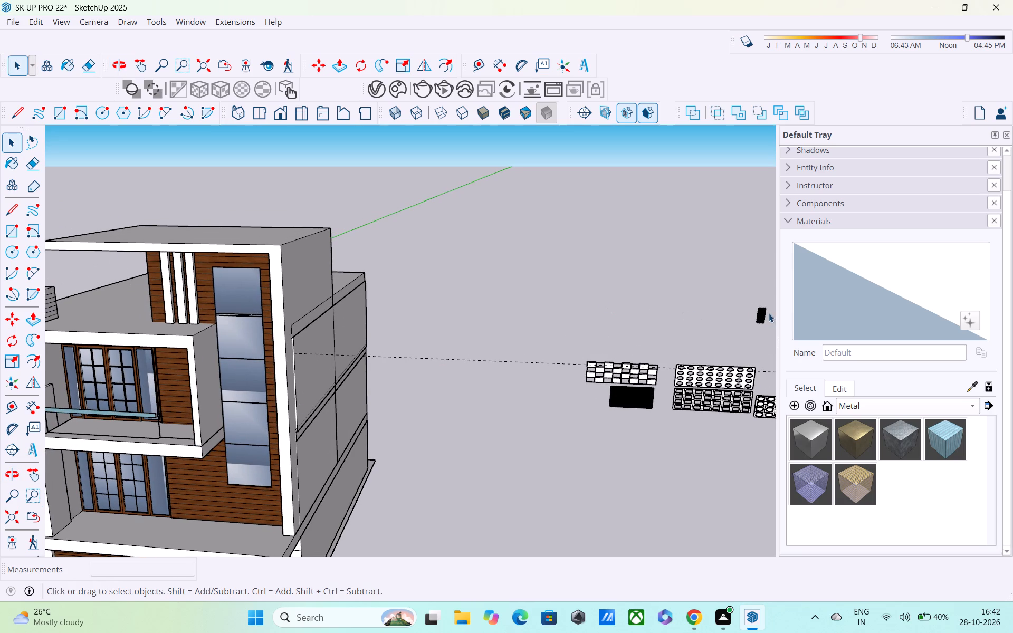
{"action": "left_click", "coordinate": [756, 313]}
{"action": "left_click", "coordinate": [754, 313]}
{"action": "double_click", "coordinate": [758, 313]}
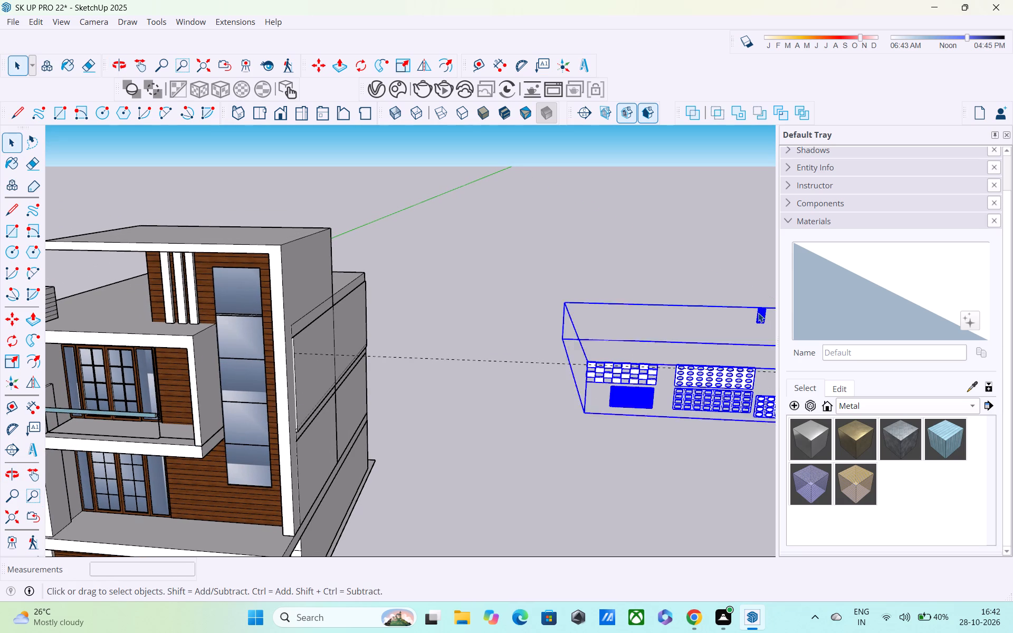
{"action": "left_click", "coordinate": [758, 313]}
{"action": "key", "text": "m"}
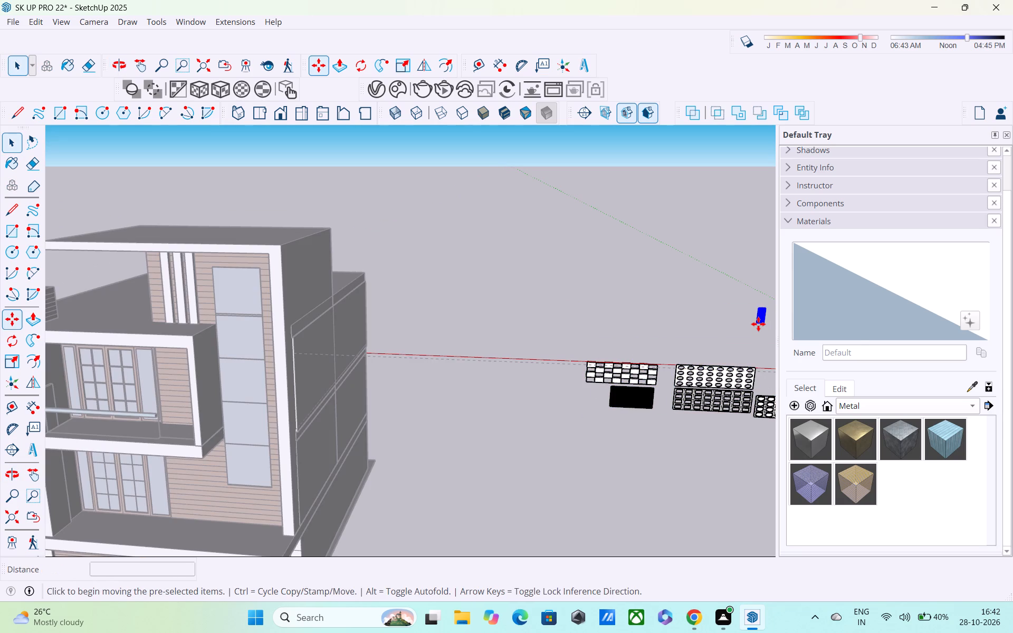
{"action": "left_click", "coordinate": [758, 324]}
{"action": "middle_click_drag", "start_coordinate": [173, 421], "coordinate": [308, 428]}
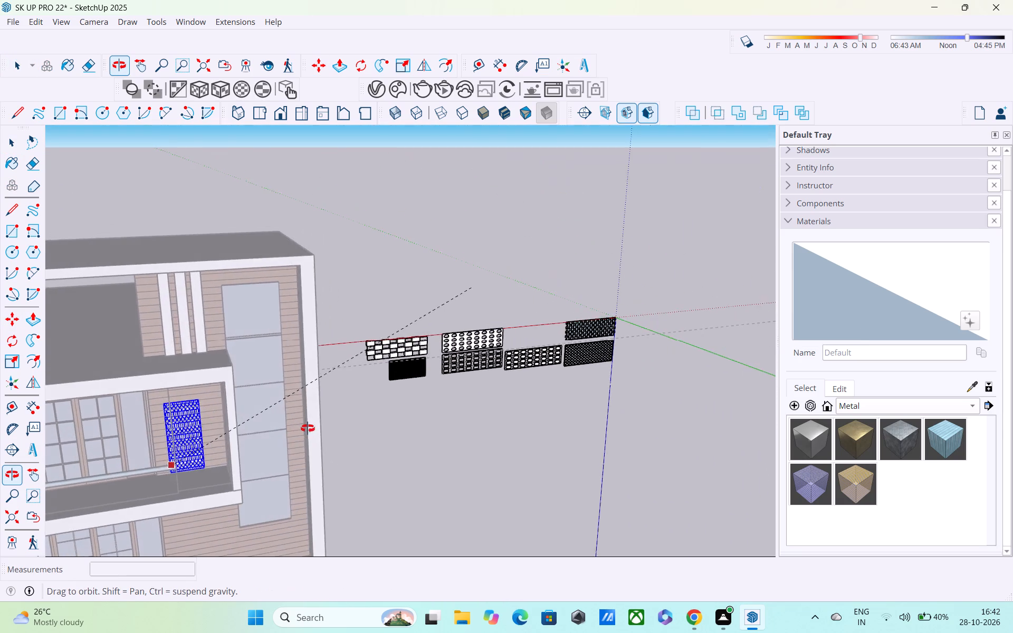
{"action": "middle_click_drag", "start_coordinate": [308, 428], "coordinate": [406, 378]}
{"action": "scroll", "coordinate": [406, 378], "scroll_direction": "down", "scroll_amount": 1}
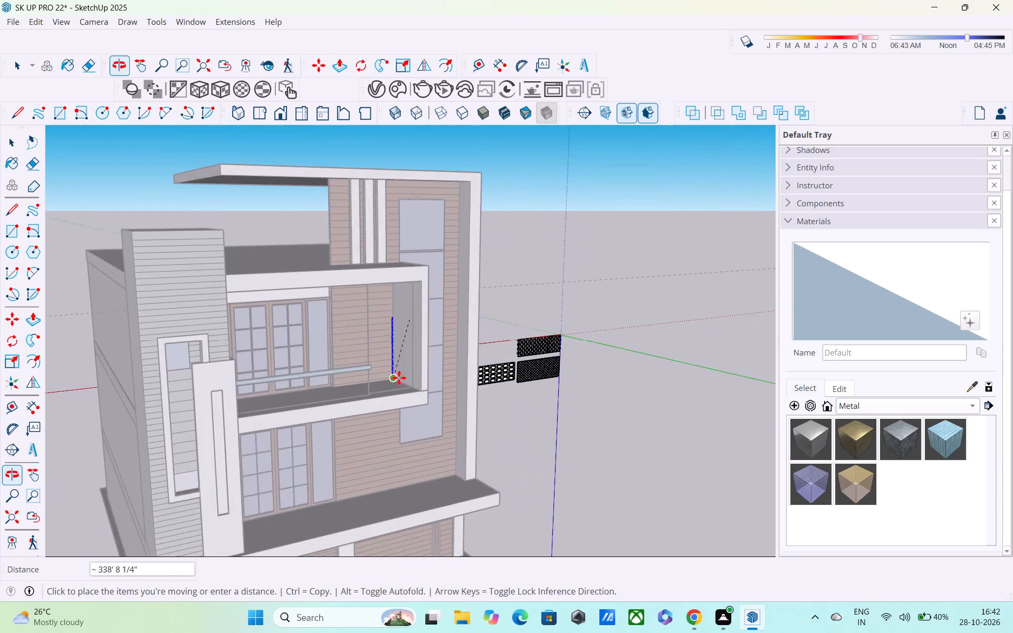
{"action": "scroll", "coordinate": [390, 389], "scroll_direction": "up", "scroll_amount": 7}
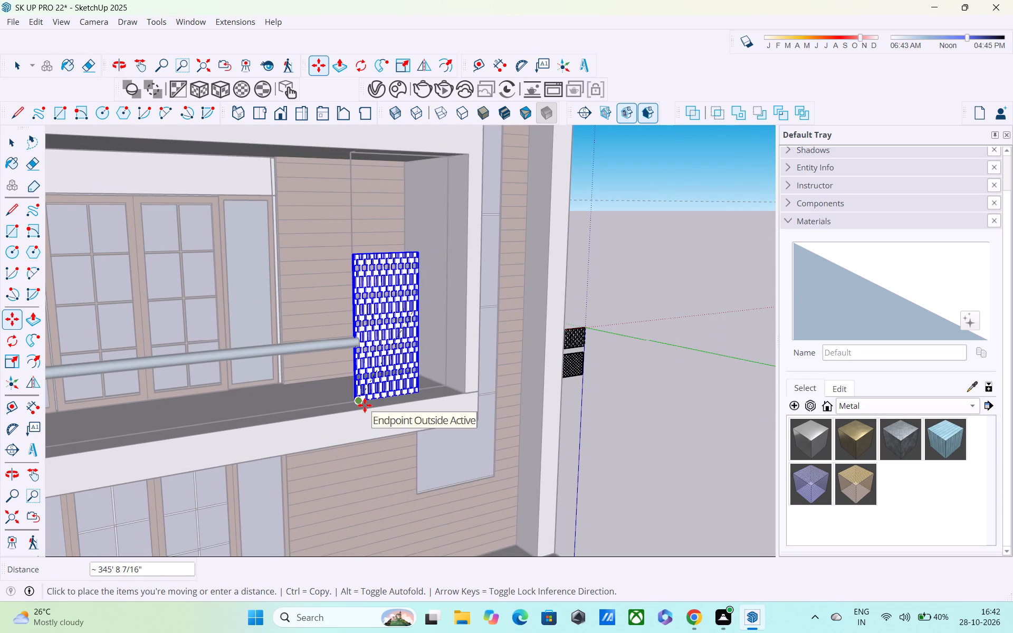
{"action": "left_click", "coordinate": [365, 405]}
Scale the cross-pattern mesh panel along the red axis to widen it toward the side wall of the middle balcony opening.
{"action": "middle_click_drag", "start_coordinate": [380, 402], "coordinate": [375, 410]}
{"action": "key", "text": "s"}
{"action": "scroll", "coordinate": [407, 341], "scroll_direction": "up", "scroll_amount": 3}
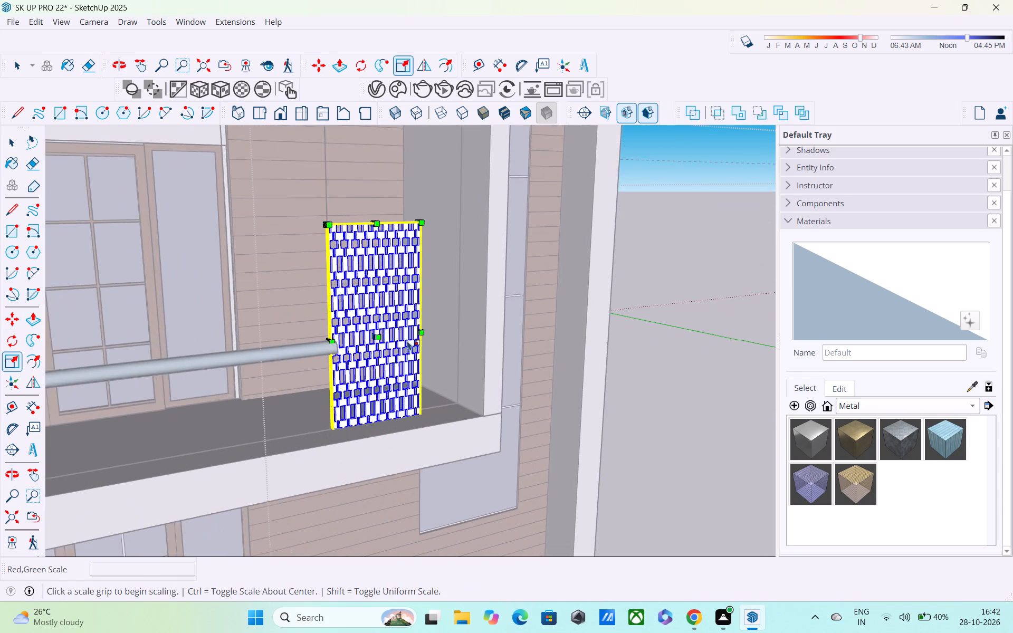
{"action": "middle_click_drag", "start_coordinate": [407, 351], "coordinate": [281, 385]}
{"action": "scroll", "coordinate": [280, 354], "scroll_direction": "up", "scroll_amount": 1}
{"action": "scroll", "coordinate": [376, 344], "scroll_direction": "up", "scroll_amount": 3}
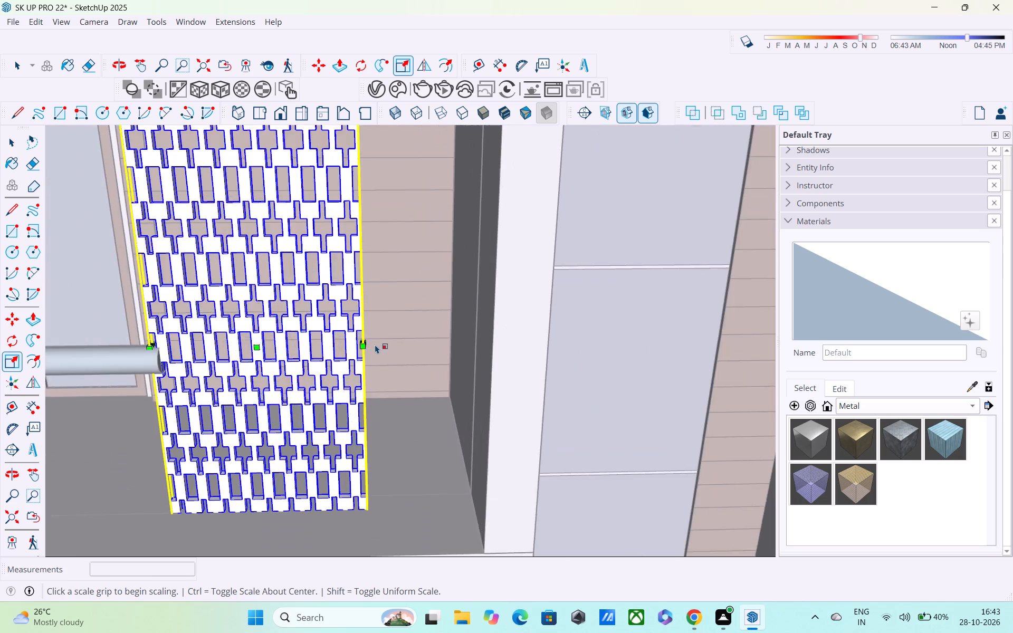
{"action": "scroll", "coordinate": [375, 344], "scroll_direction": "up", "scroll_amount": 7}
{"action": "middle_click_drag", "start_coordinate": [307, 354], "coordinate": [195, 344]}
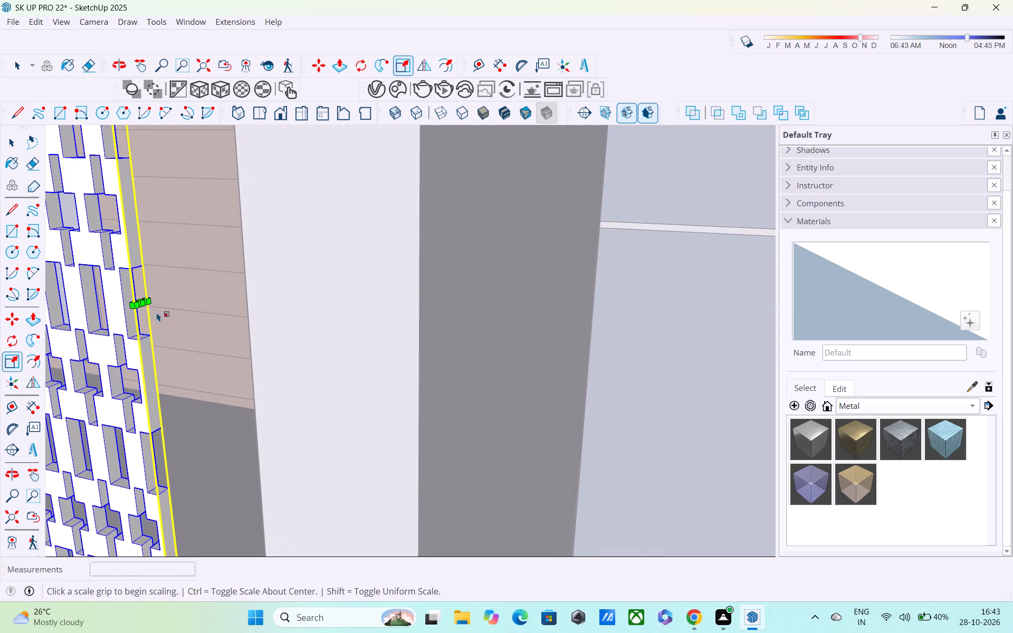
{"action": "left_click", "coordinate": [144, 301]}
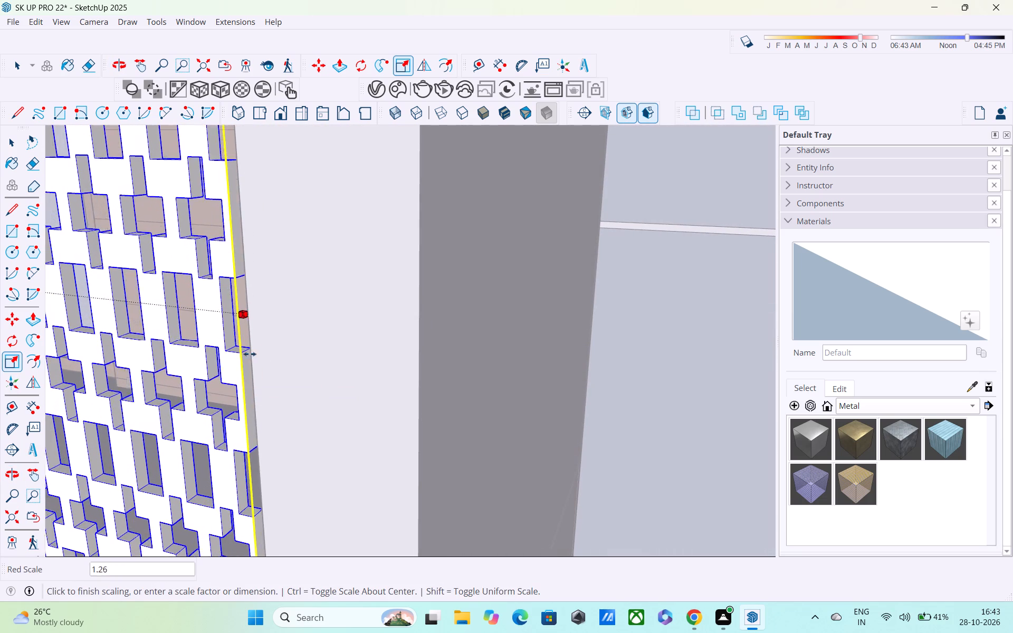
{"action": "left_click", "coordinate": [257, 357]}
Scale the mesh panel along the red axis again until its outer edge reaches the opening's side wall.
{"action": "scroll", "coordinate": [257, 360], "scroll_direction": "down", "scroll_amount": 6}
{"action": "middle_click_drag", "start_coordinate": [291, 411], "coordinate": [520, 415], "text": "shift"}
{"action": "scroll", "coordinate": [519, 415], "scroll_direction": "down", "scroll_amount": 4}
{"action": "scroll", "coordinate": [474, 365], "scroll_direction": "up", "scroll_amount": 10}
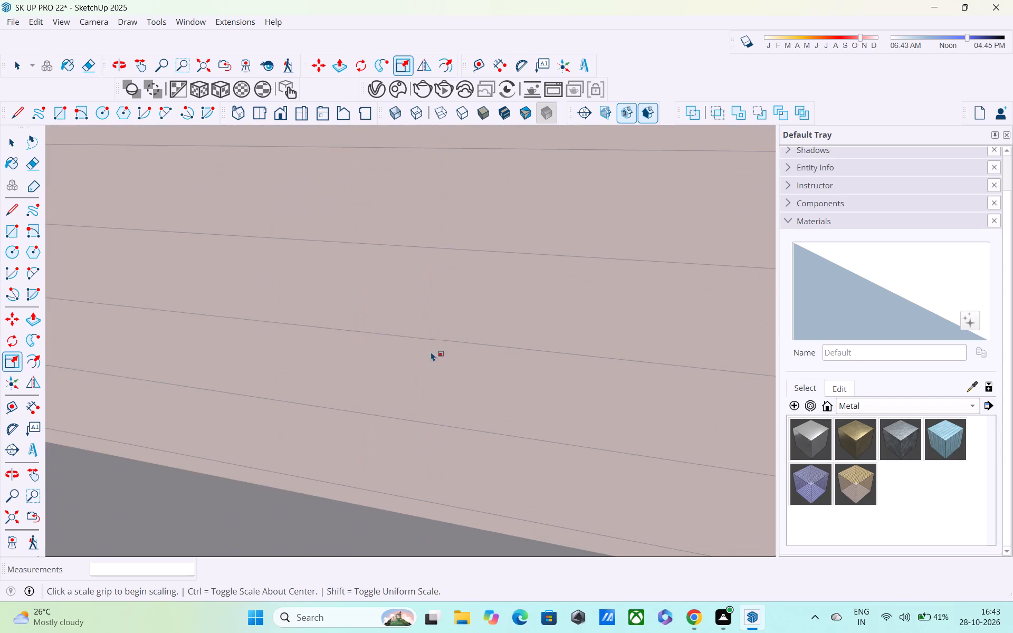
{"action": "scroll", "coordinate": [410, 352], "scroll_direction": "down", "scroll_amount": 3}
{"action": "left_click_drag", "start_coordinate": [399, 351], "coordinate": [495, 414]}
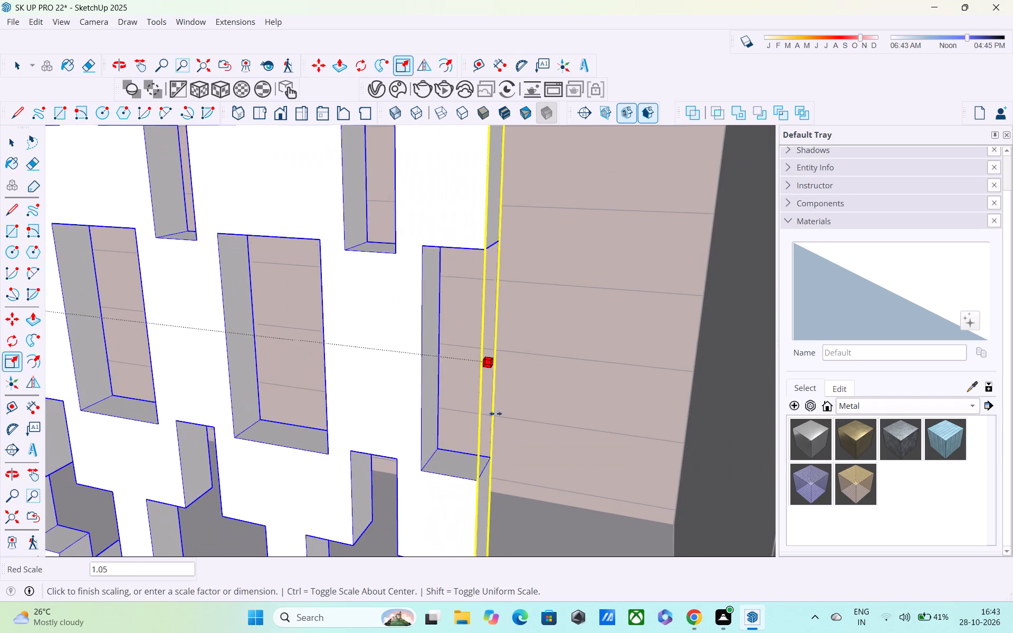
{"action": "left_click_drag", "start_coordinate": [495, 414], "coordinate": [696, 455]}
{"action": "scroll", "coordinate": [689, 429], "scroll_direction": "down", "scroll_amount": 3}
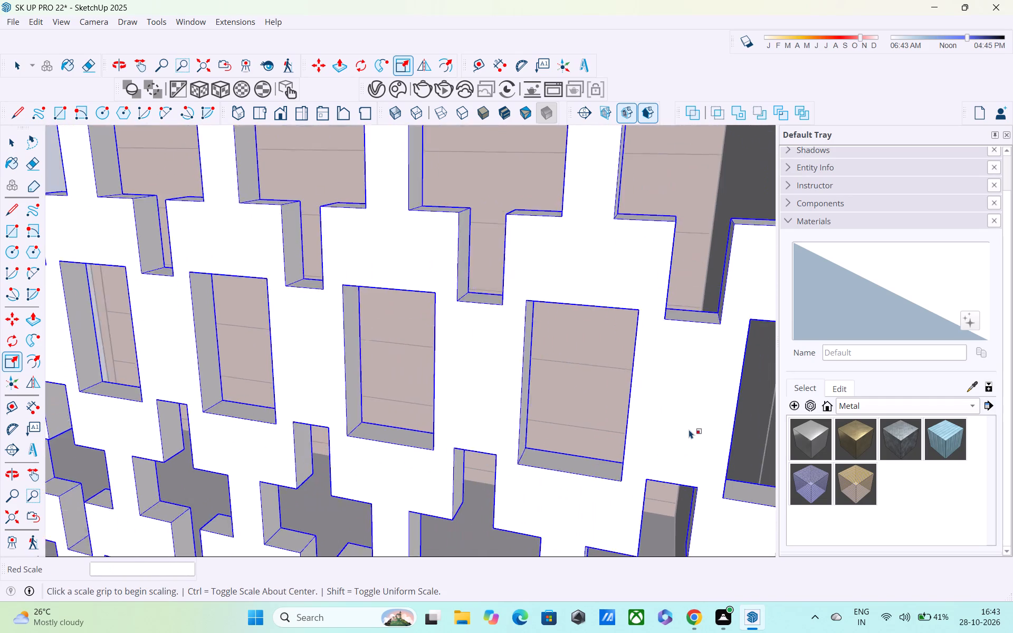
Scale the mesh panel upward along the blue axis toward the beam above the middle balcony opening.
{"action": "scroll", "coordinate": [689, 429], "scroll_direction": "down", "scroll_amount": 15}
{"action": "scroll", "coordinate": [547, 420], "scroll_direction": "down", "scroll_amount": 1}
{"action": "scroll", "coordinate": [503, 419], "scroll_direction": "down", "scroll_amount": 2}
{"action": "middle_click_drag", "start_coordinate": [502, 419], "coordinate": [531, 549], "text": "shift"}
{"action": "scroll", "coordinate": [531, 549], "scroll_direction": "up", "scroll_amount": 1}
{"action": "middle_click_drag", "start_coordinate": [533, 323], "coordinate": [549, 520]}
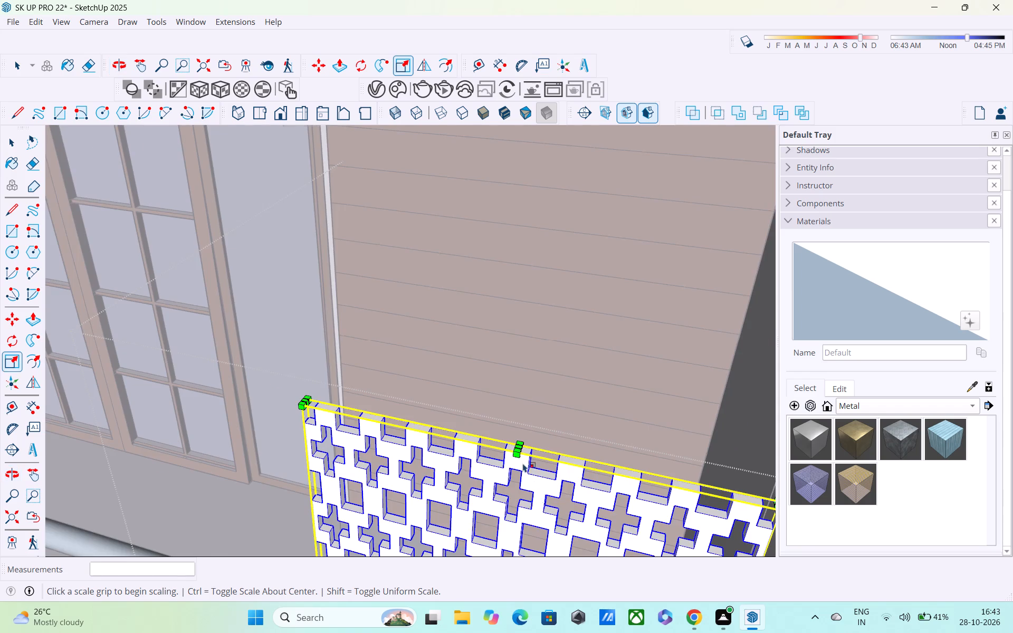
{"action": "scroll", "coordinate": [523, 451], "scroll_direction": "up", "scroll_amount": 4}
{"action": "left_click", "coordinate": [518, 448]}
{"action": "scroll", "coordinate": [520, 348], "scroll_direction": "down", "scroll_amount": 1}
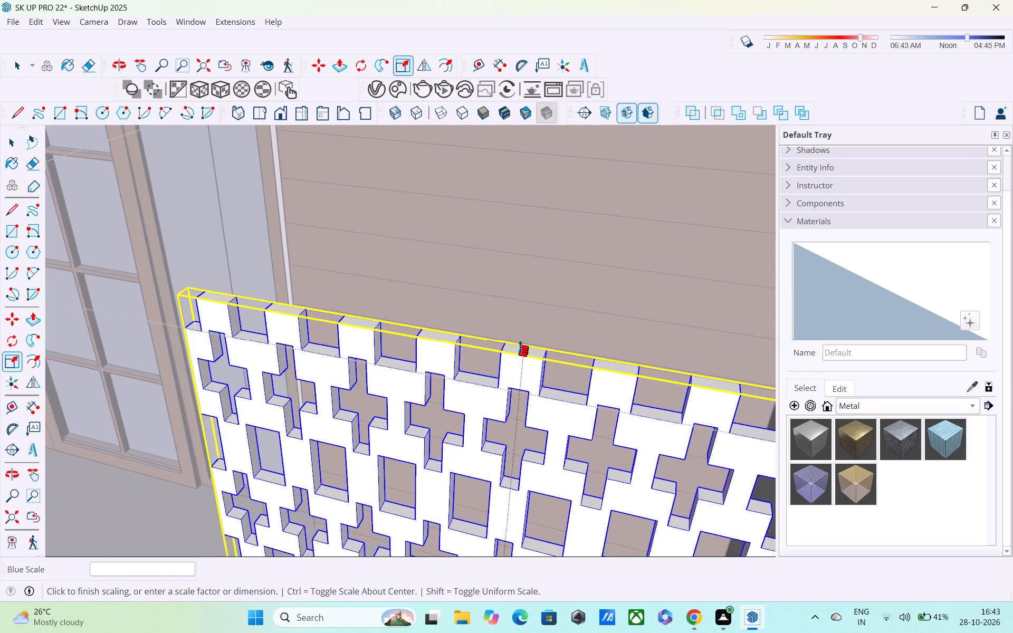
{"action": "scroll", "coordinate": [520, 347], "scroll_direction": "down", "scroll_amount": 1}
{"action": "middle_click_drag", "start_coordinate": [520, 371], "coordinate": [520, 492], "text": "shift"}
{"action": "scroll", "coordinate": [517, 451], "scroll_direction": "down", "scroll_amount": 6}
{"action": "middle_click_drag", "start_coordinate": [520, 420], "coordinate": [529, 482], "text": "shift"}
{"action": "scroll", "coordinate": [530, 476], "scroll_direction": "up", "scroll_amount": 1}
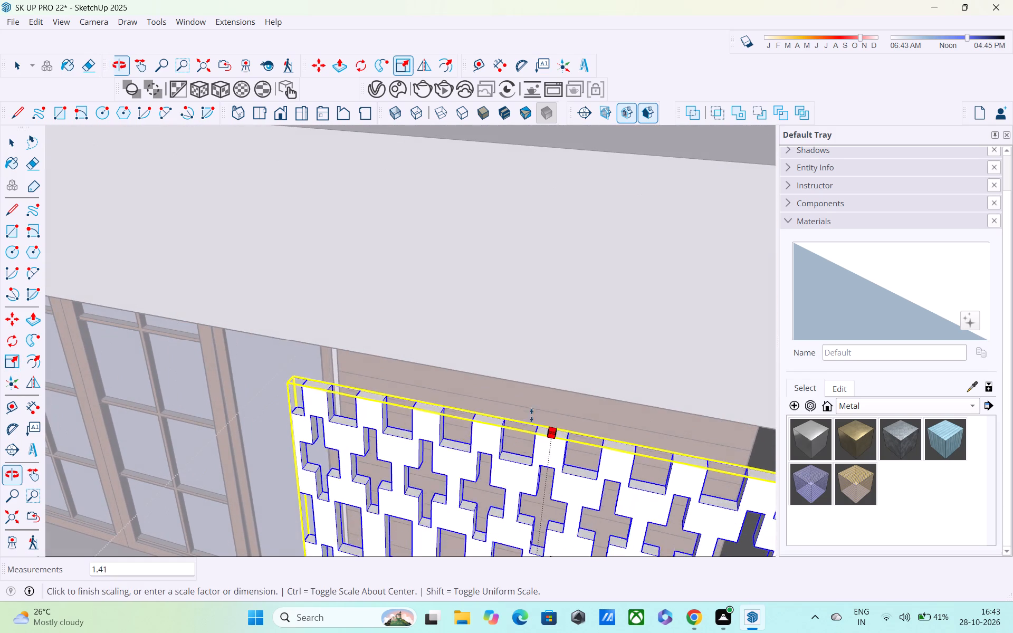
{"action": "left_click", "coordinate": [532, 372]}
Leave the mesh set and examine the panel's fit against the balcony floor, side wall and overhead beam.
{"action": "scroll", "coordinate": [521, 427], "scroll_direction": "down", "scroll_amount": 6}
{"action": "middle_click_drag", "start_coordinate": [520, 443], "coordinate": [564, 329]}
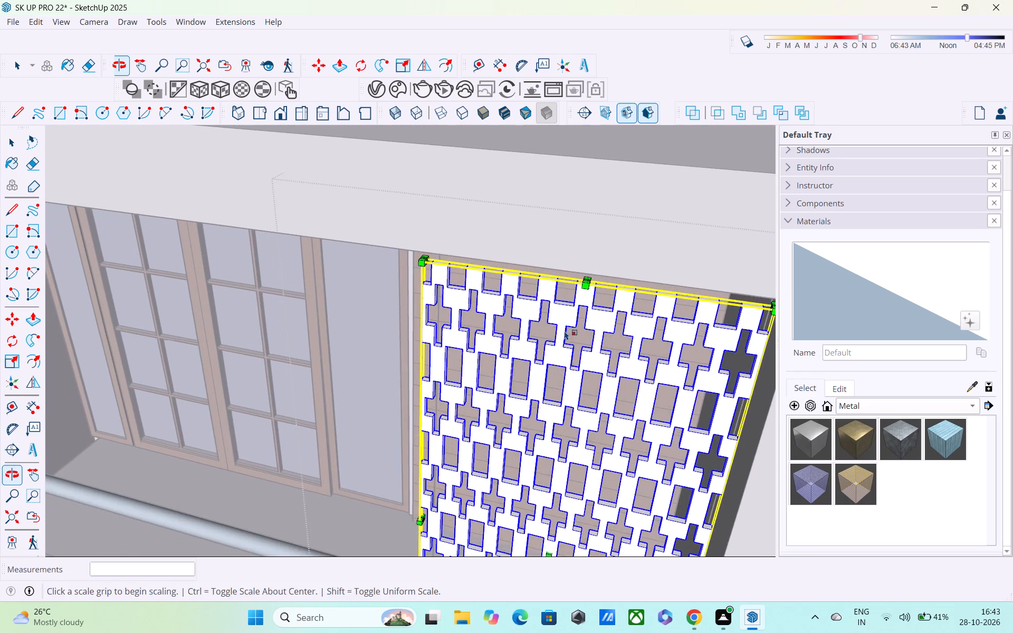
{"action": "middle_click_drag", "start_coordinate": [585, 407], "coordinate": [553, 268]}
{"action": "middle_click_drag", "start_coordinate": [562, 397], "coordinate": [501, 299]}
{"action": "scroll", "coordinate": [501, 362], "scroll_direction": "down", "scroll_amount": 4}
{"action": "middle_click_drag", "start_coordinate": [477, 433], "coordinate": [481, 421]}
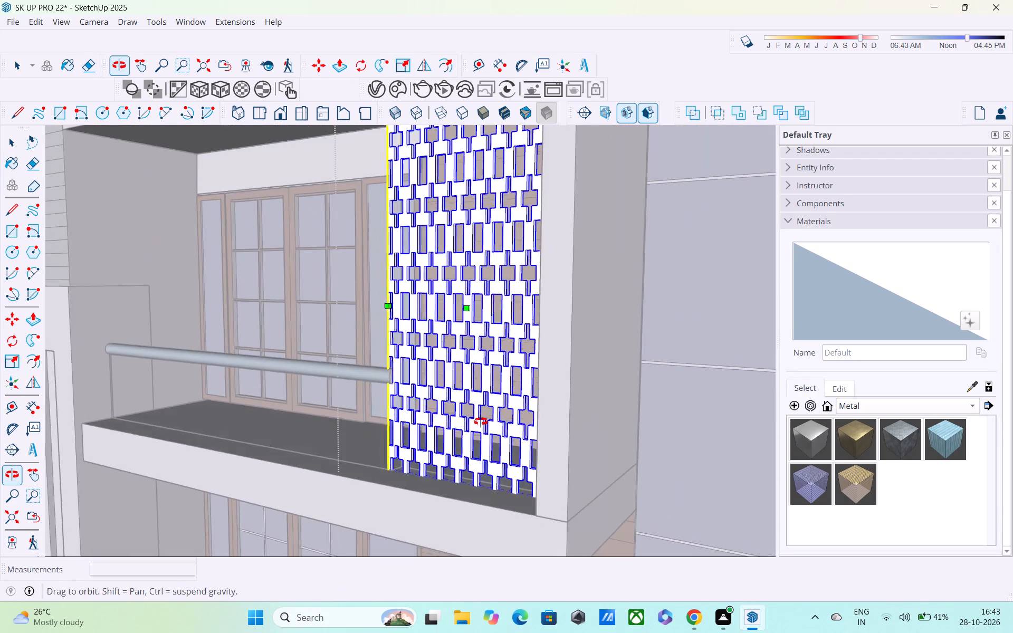
{"action": "middle_click_drag", "start_coordinate": [481, 421], "coordinate": [537, 363]}
{"action": "scroll", "coordinate": [539, 363], "scroll_direction": "up", "scroll_amount": 1}
{"action": "scroll", "coordinate": [540, 373], "scroll_direction": "down", "scroll_amount": 5}
{"action": "key", "text": "space"}
{"action": "scroll", "coordinate": [521, 439], "scroll_direction": "down", "scroll_amount": 10}
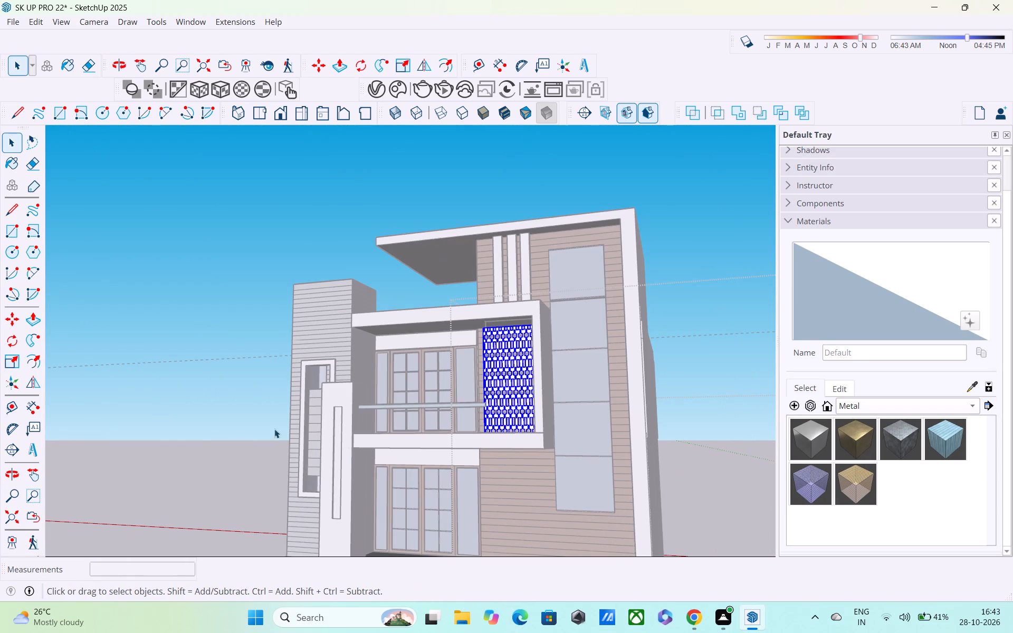
{"action": "left_click", "coordinate": [235, 404]}
{"action": "scroll", "coordinate": [265, 443], "scroll_direction": "down", "scroll_amount": 1}
{"action": "middle_click_drag", "start_coordinate": [320, 474], "coordinate": [477, 474]}
{"action": "scroll", "coordinate": [533, 436], "scroll_direction": "up", "scroll_amount": 5}
{"action": "scroll", "coordinate": [467, 405], "scroll_direction": "up", "scroll_amount": 1}
{"action": "middle_click_drag", "start_coordinate": [466, 404], "coordinate": [466, 418]}
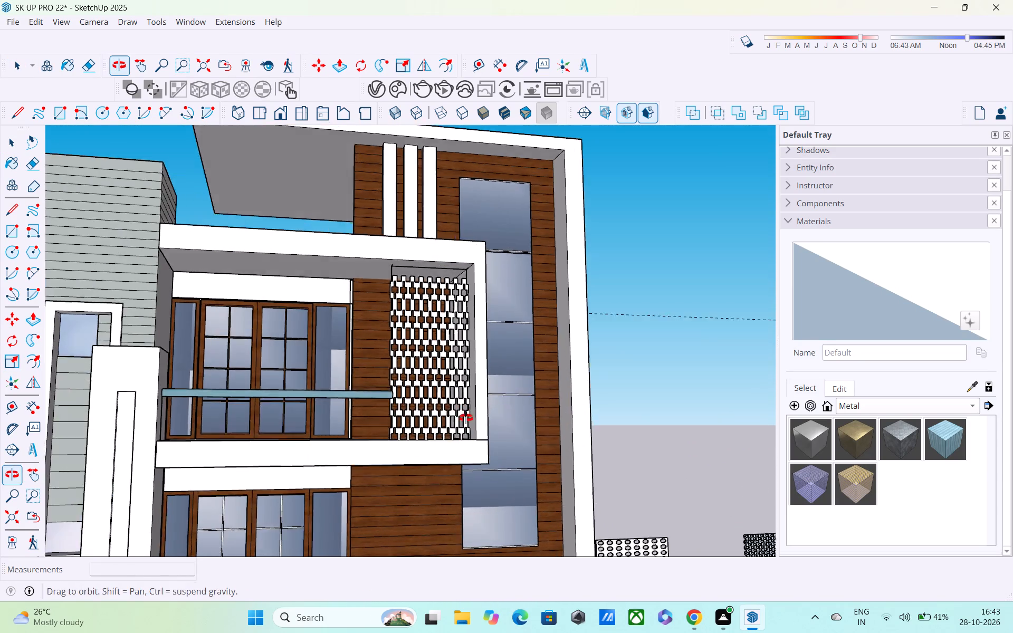
{"action": "middle_click_drag", "start_coordinate": [466, 418], "coordinate": [465, 469]}
{"action": "scroll", "coordinate": [439, 331], "scroll_direction": "up", "scroll_amount": 4}
{"action": "middle_click_drag", "start_coordinate": [422, 304], "coordinate": [584, 308]}
{"action": "scroll", "coordinate": [546, 306], "scroll_direction": "up", "scroll_amount": 4}
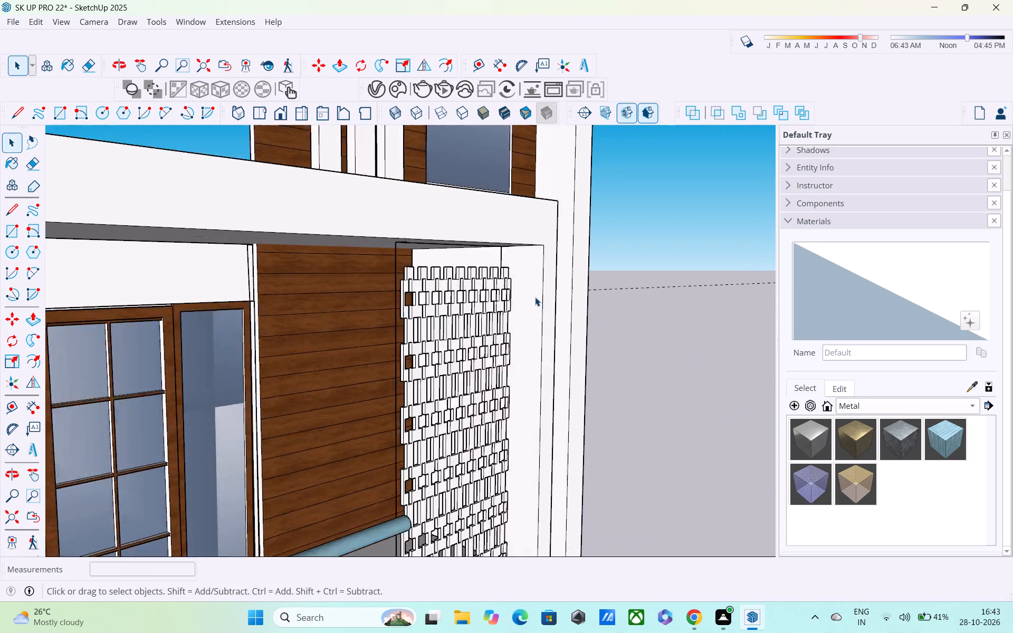
{"action": "scroll", "coordinate": [535, 297], "scroll_direction": "up", "scroll_amount": 1}
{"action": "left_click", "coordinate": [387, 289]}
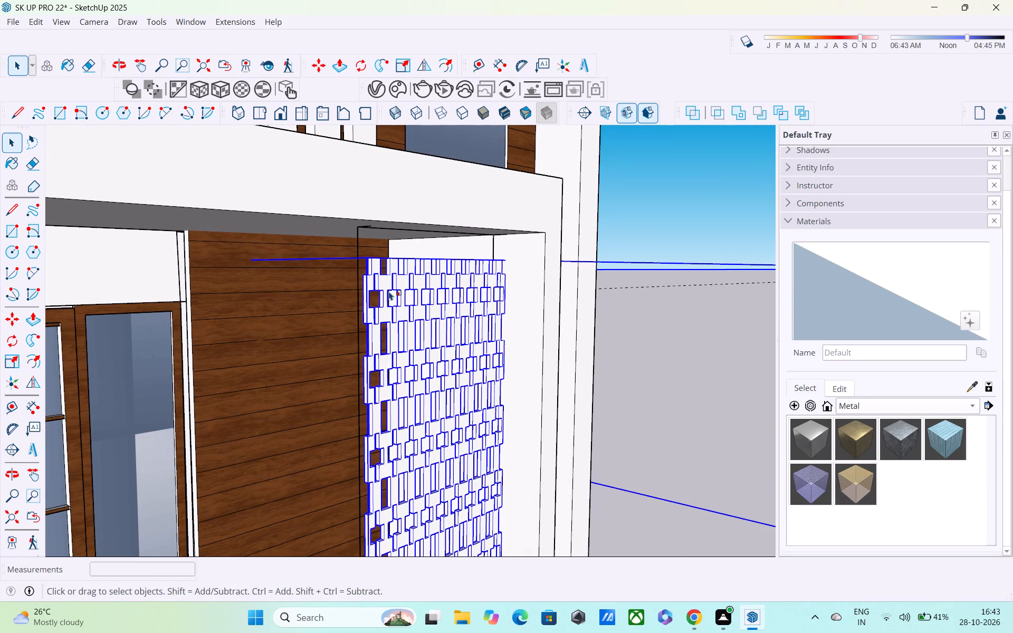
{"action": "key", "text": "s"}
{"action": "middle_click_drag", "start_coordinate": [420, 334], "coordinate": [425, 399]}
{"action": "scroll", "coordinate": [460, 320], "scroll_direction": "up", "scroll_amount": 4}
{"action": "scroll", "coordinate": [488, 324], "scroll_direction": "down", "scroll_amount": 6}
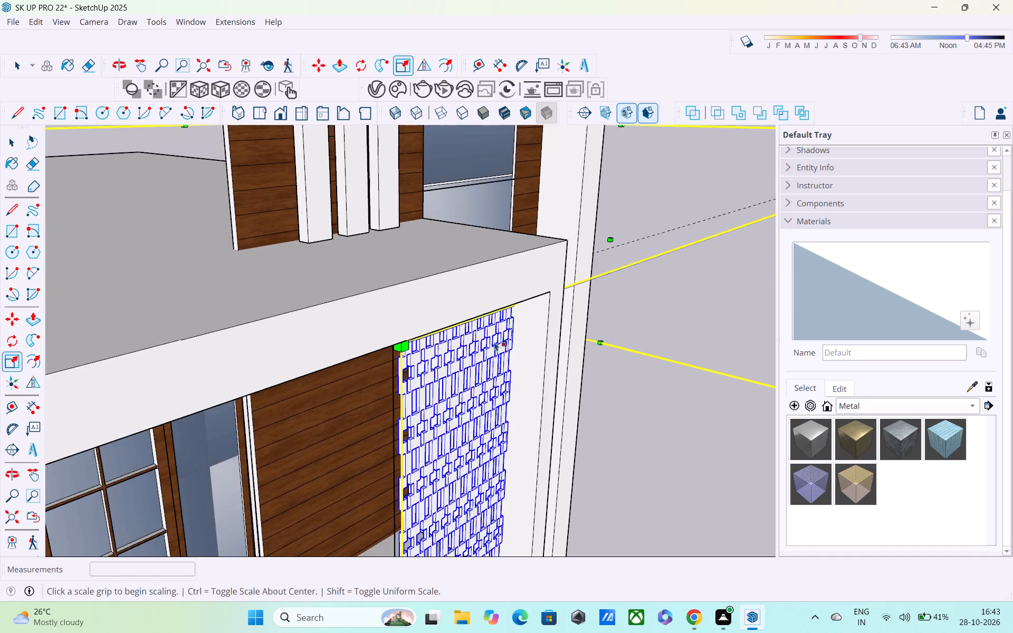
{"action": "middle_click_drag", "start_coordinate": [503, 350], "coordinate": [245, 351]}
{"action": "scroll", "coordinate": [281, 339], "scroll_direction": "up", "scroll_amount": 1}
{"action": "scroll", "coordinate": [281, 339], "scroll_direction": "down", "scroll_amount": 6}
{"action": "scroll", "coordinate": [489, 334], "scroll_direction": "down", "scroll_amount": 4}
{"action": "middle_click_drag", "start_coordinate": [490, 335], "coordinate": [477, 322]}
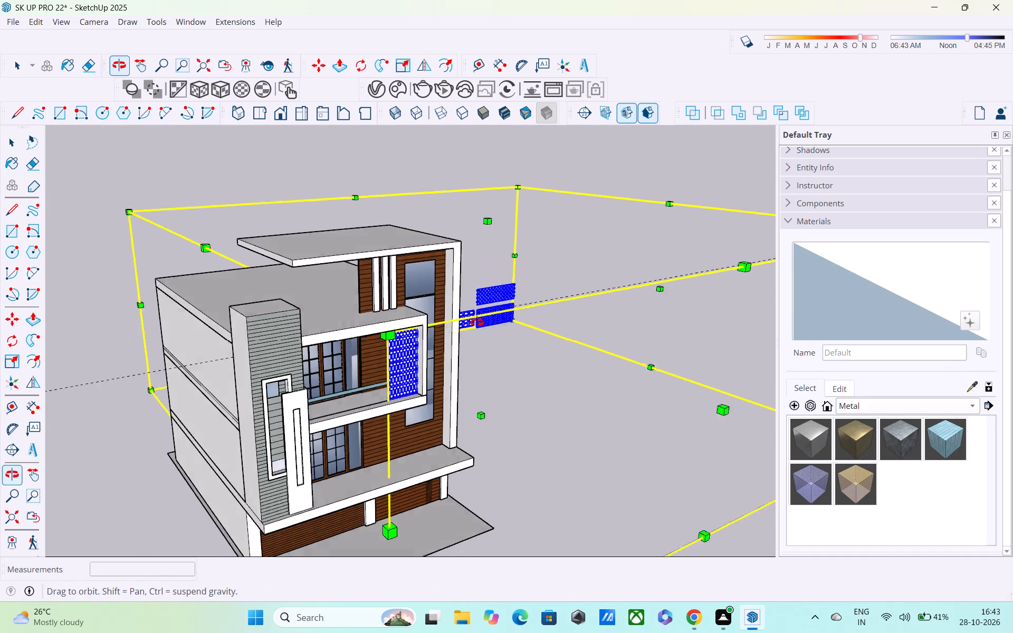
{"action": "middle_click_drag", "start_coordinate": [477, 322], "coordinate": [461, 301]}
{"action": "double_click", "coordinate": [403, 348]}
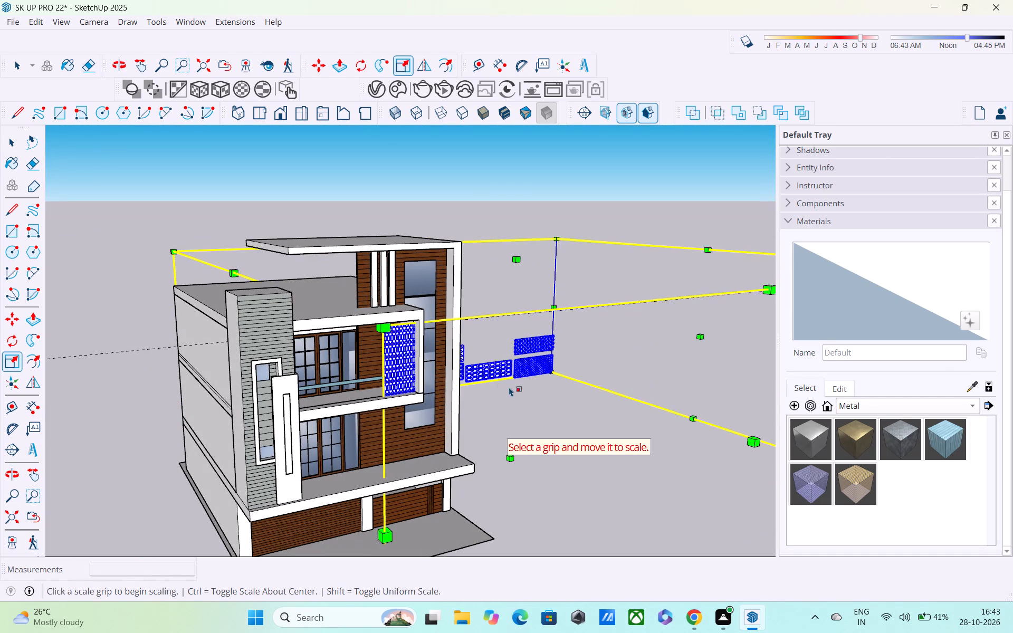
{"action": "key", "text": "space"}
Reopen the mesh set, select the balcony's cross-pattern panel and scale it about 1.05 along the blue axis toward the beam.
{"action": "double_click", "coordinate": [520, 389]}
{"action": "triple_click", "coordinate": [409, 342]}
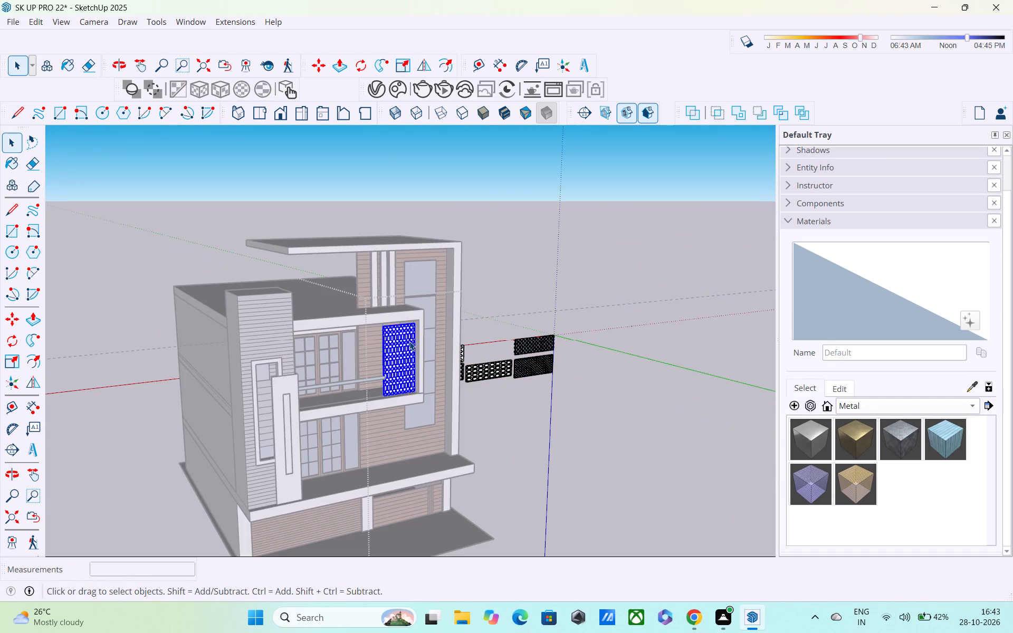
{"action": "scroll", "coordinate": [409, 341], "scroll_direction": "up", "scroll_amount": 3}
{"action": "key", "text": "s"}
{"action": "scroll", "coordinate": [413, 323], "scroll_direction": "up", "scroll_amount": 10}
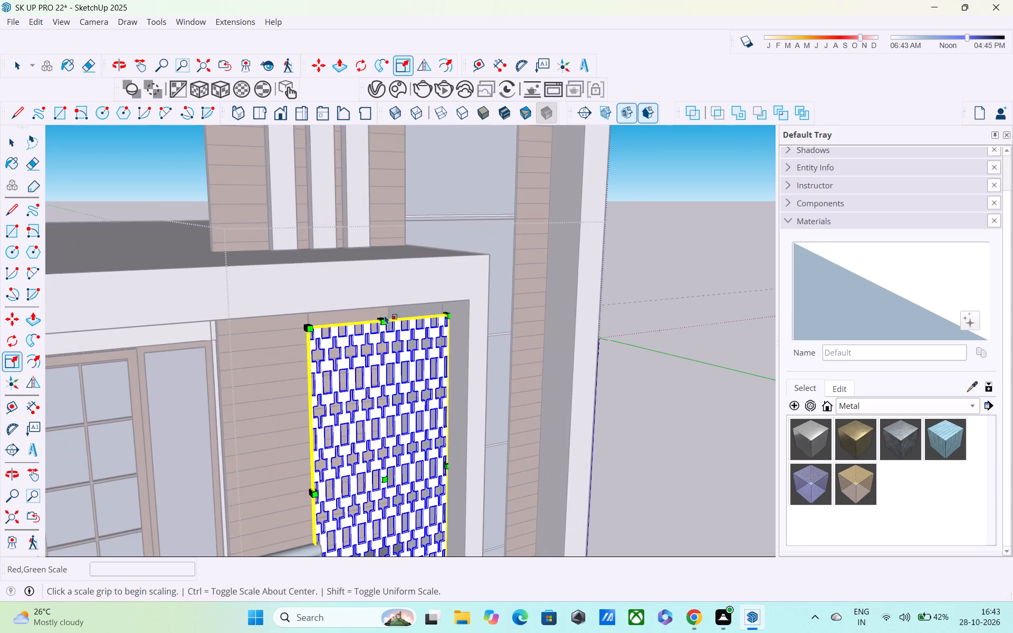
{"action": "scroll", "coordinate": [385, 316], "scroll_direction": "up", "scroll_amount": 11}
{"action": "middle_click_drag", "start_coordinate": [390, 316], "coordinate": [394, 336]}
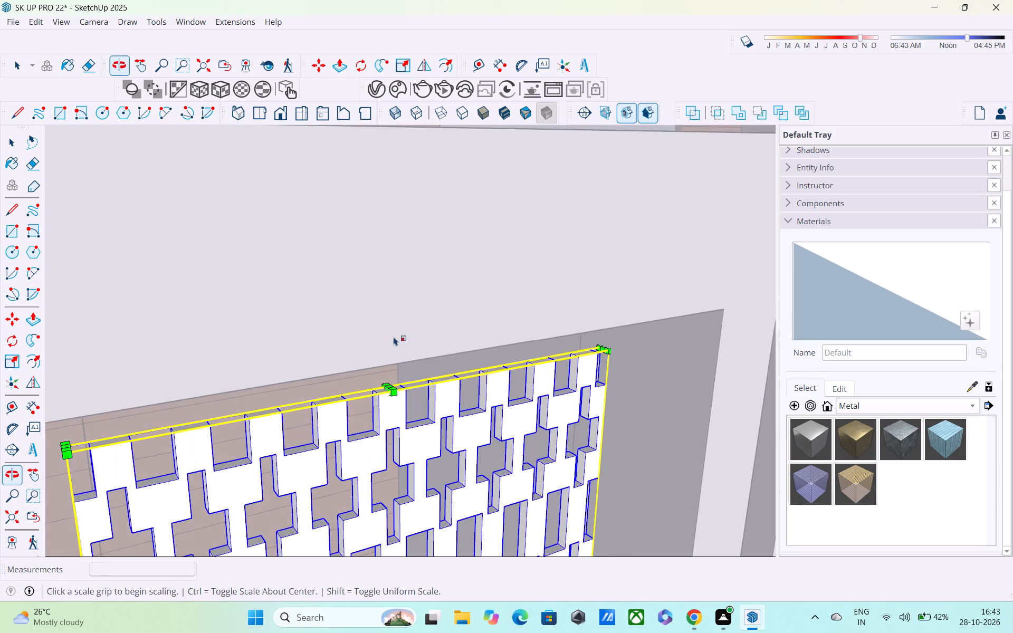
{"action": "scroll", "coordinate": [378, 394], "scroll_direction": "up", "scroll_amount": 9}
{"action": "left_click", "coordinate": [397, 383]}
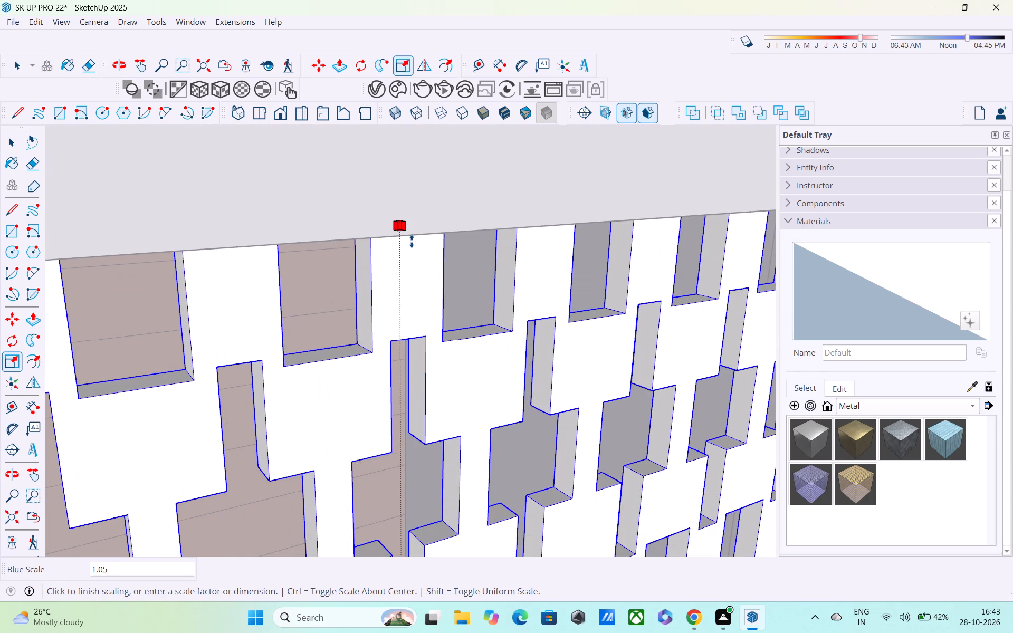
{"action": "left_click", "coordinate": [412, 242]}
Scale the mesh panel along the blue axis once more to fit its top edge against the beam's underside.
{"action": "scroll", "coordinate": [403, 276], "scroll_direction": "down", "scroll_amount": 5}
{"action": "scroll", "coordinate": [403, 291], "scroll_direction": "up", "scroll_amount": 10}
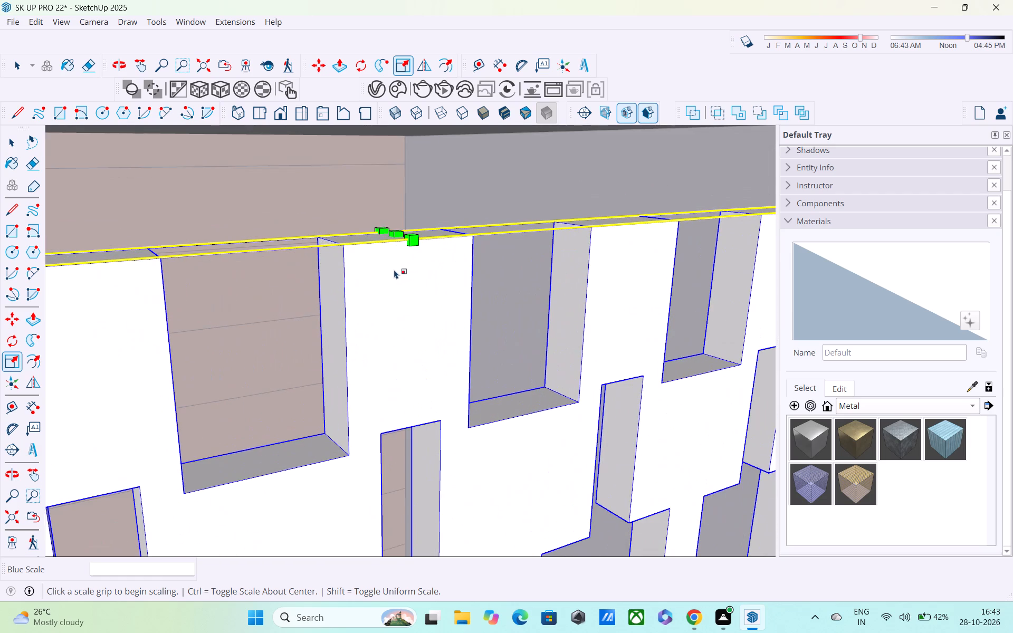
{"action": "left_click", "coordinate": [396, 237]}
{"action": "scroll", "coordinate": [392, 134], "scroll_direction": "down", "scroll_amount": 3}
{"action": "middle_click_drag", "start_coordinate": [392, 134], "coordinate": [396, 192], "text": "shift"}
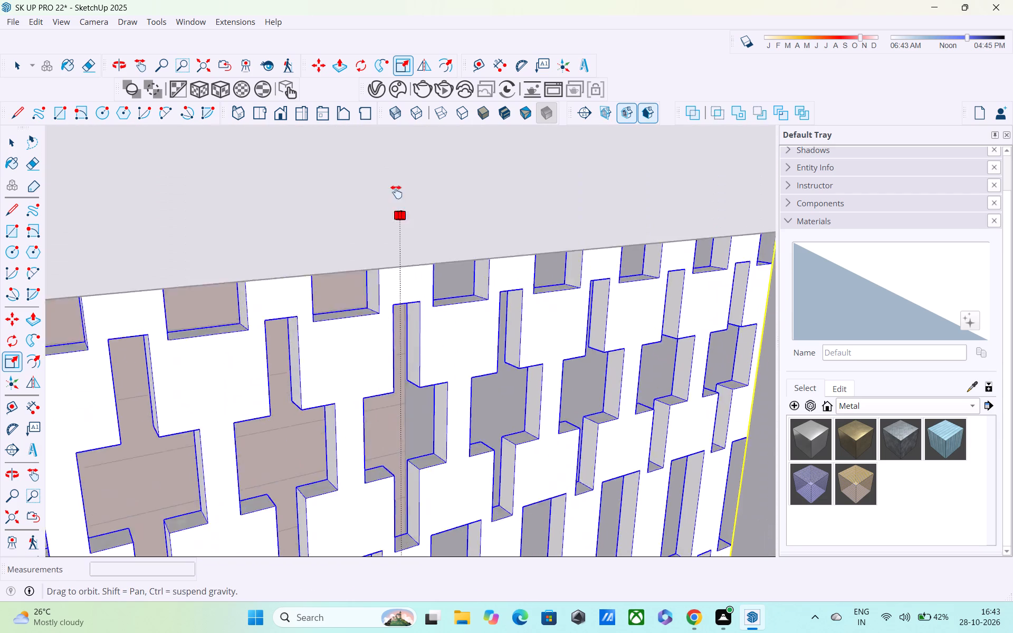
{"action": "middle_click_drag", "start_coordinate": [396, 192], "coordinate": [402, 156], "text": "shift"}
{"action": "middle_click_drag", "start_coordinate": [407, 253], "coordinate": [438, 157]}
{"action": "left_click", "coordinate": [381, 371]}
Examine the fitted mesh panel from its base and across the whole front facade, and leave the mesh set.
{"action": "scroll", "coordinate": [381, 371], "scroll_direction": "down", "scroll_amount": 13}
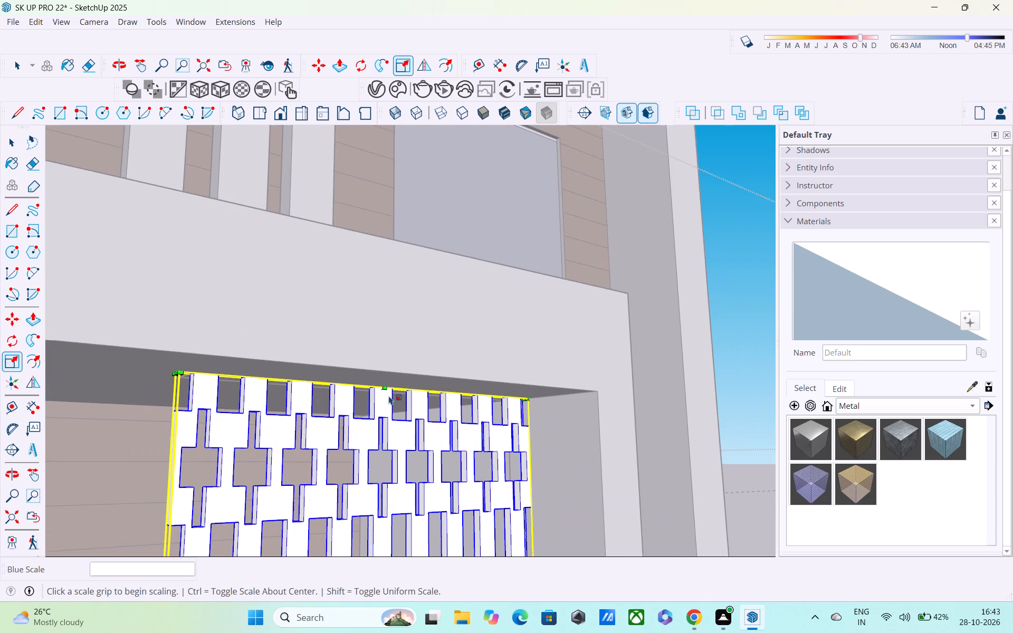
{"action": "middle_click_drag", "start_coordinate": [389, 396], "coordinate": [433, 246]}
{"action": "scroll", "coordinate": [434, 245], "scroll_direction": "down", "scroll_amount": 5}
{"action": "middle_click_drag", "start_coordinate": [444, 335], "coordinate": [497, 126]}
{"action": "scroll", "coordinate": [497, 212], "scroll_direction": "down", "scroll_amount": 4}
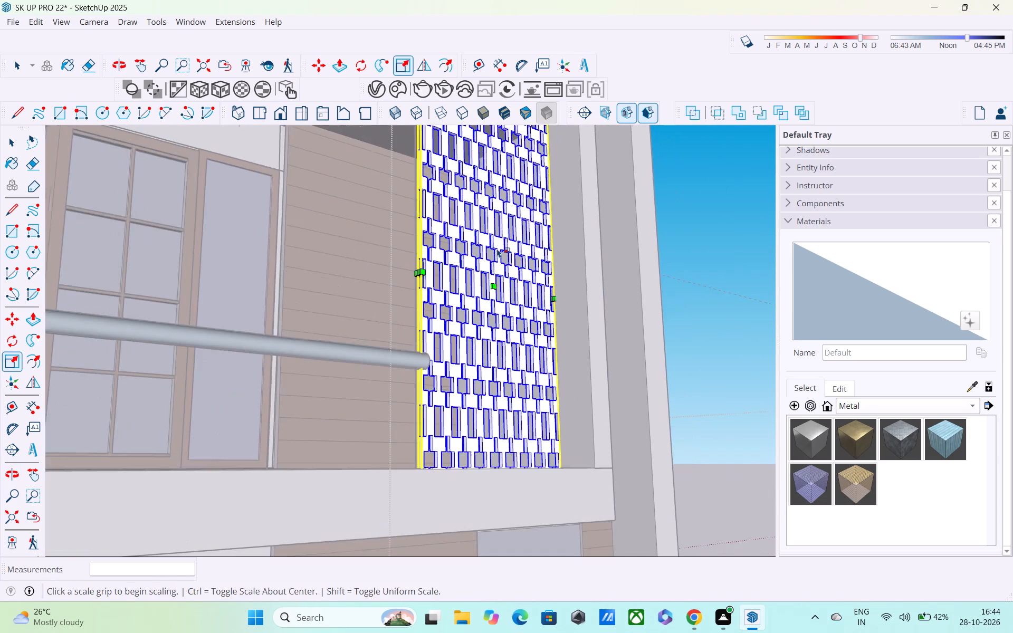
{"action": "middle_click_drag", "start_coordinate": [497, 253], "coordinate": [501, 142]}
{"action": "middle_click_drag", "start_coordinate": [529, 259], "coordinate": [462, 359]}
{"action": "scroll", "coordinate": [456, 358], "scroll_direction": "up", "scroll_amount": 5}
{"action": "scroll", "coordinate": [439, 411], "scroll_direction": "down", "scroll_amount": 6}
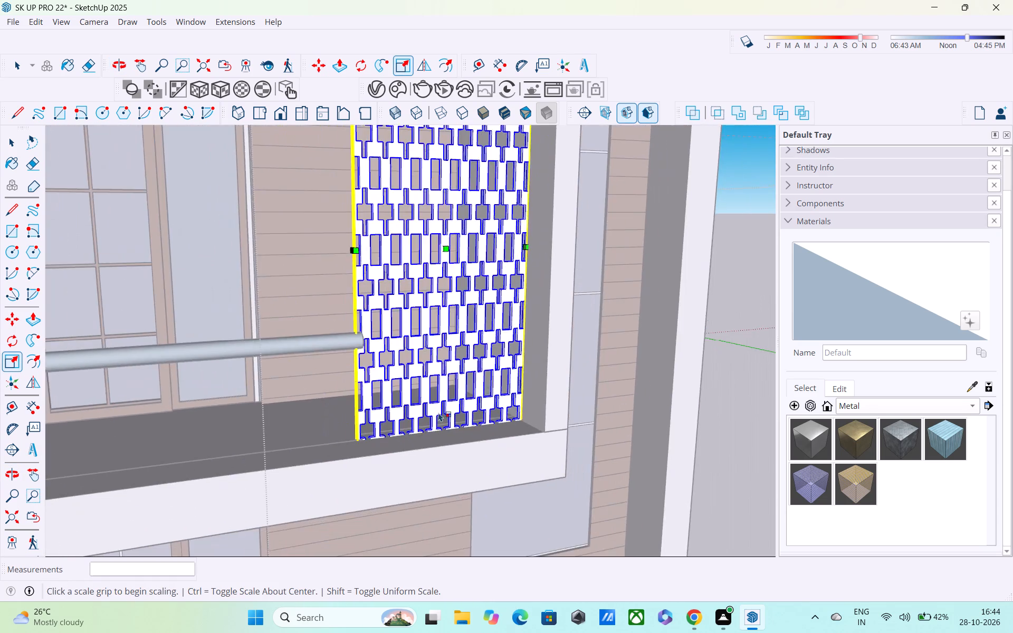
{"action": "scroll", "coordinate": [427, 388], "scroll_direction": "down", "scroll_amount": 12}
{"action": "key", "text": "space"}
{"action": "left_click", "coordinate": [602, 274]}
{"action": "middle_click_drag", "start_coordinate": [546, 317], "coordinate": [500, 241]}
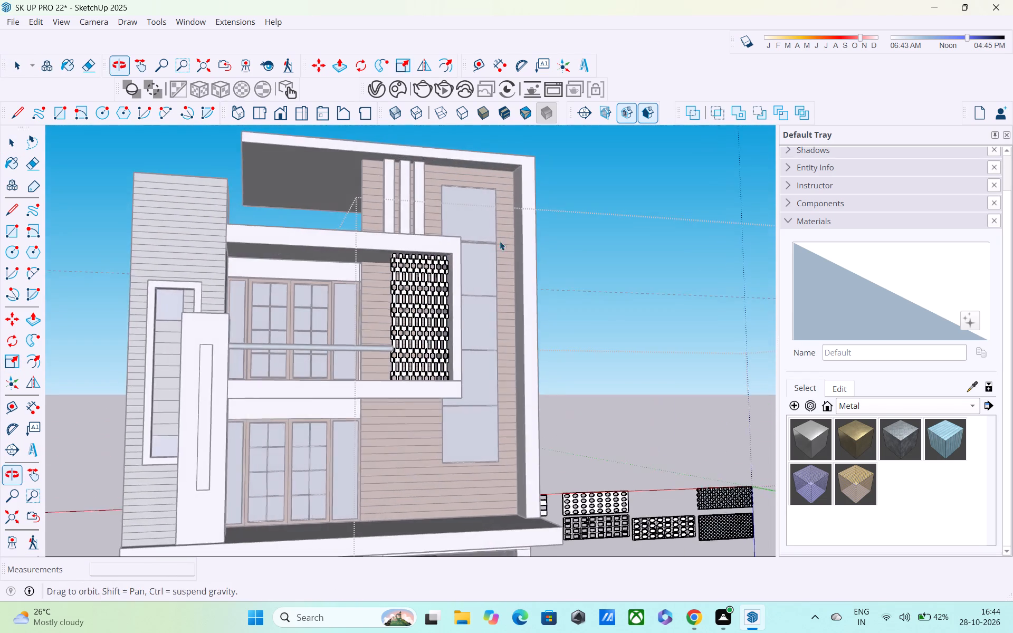
{"action": "middle_click_drag", "start_coordinate": [500, 241], "coordinate": [504, 243]}
{"action": "scroll", "coordinate": [372, 337], "scroll_direction": "up", "scroll_amount": 5}
{"action": "scroll", "coordinate": [385, 329], "scroll_direction": "down", "scroll_amount": 10}
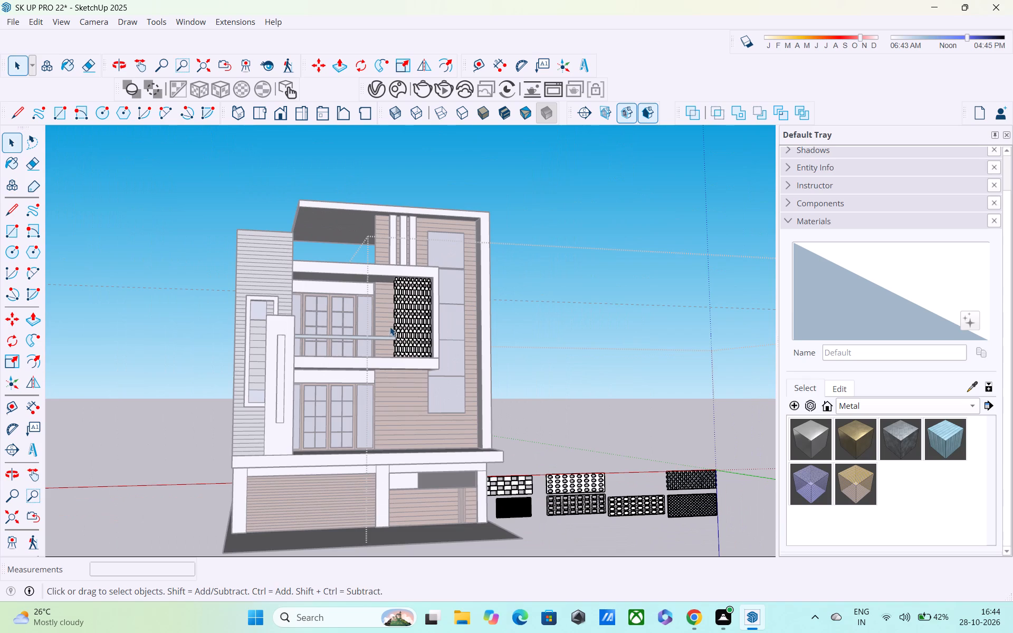
{"action": "middle_click_drag", "start_coordinate": [390, 327], "coordinate": [343, 365]}
{"action": "key", "text": "space"}
{"action": "left_click", "coordinate": [604, 245]}
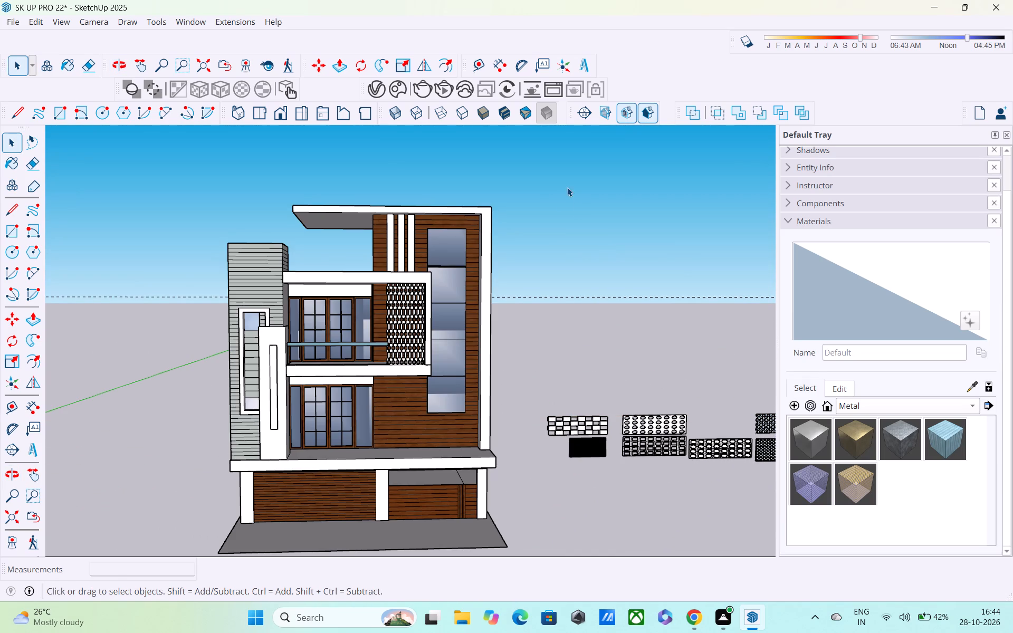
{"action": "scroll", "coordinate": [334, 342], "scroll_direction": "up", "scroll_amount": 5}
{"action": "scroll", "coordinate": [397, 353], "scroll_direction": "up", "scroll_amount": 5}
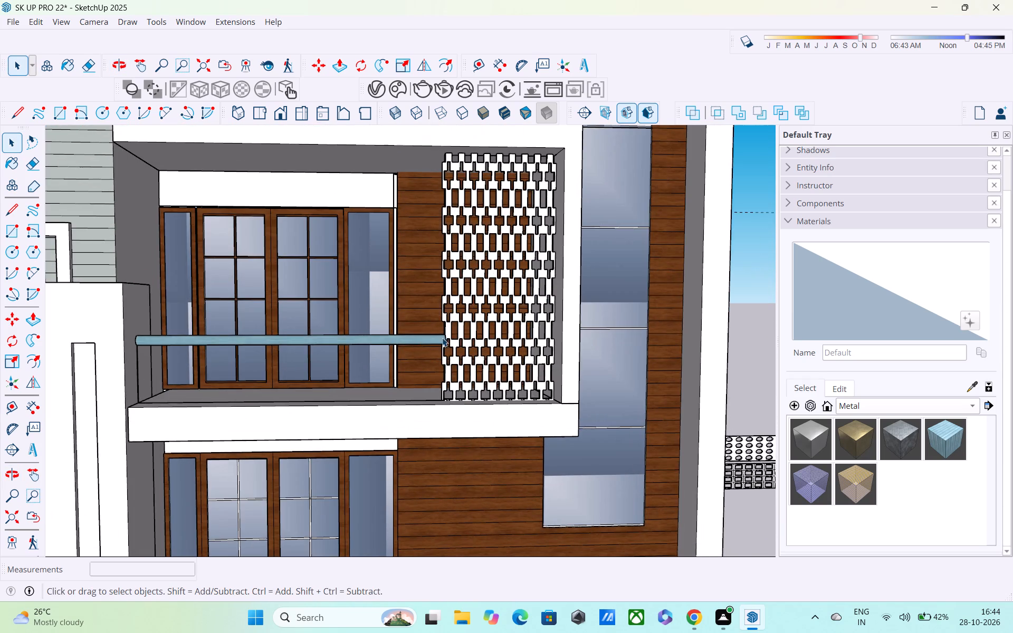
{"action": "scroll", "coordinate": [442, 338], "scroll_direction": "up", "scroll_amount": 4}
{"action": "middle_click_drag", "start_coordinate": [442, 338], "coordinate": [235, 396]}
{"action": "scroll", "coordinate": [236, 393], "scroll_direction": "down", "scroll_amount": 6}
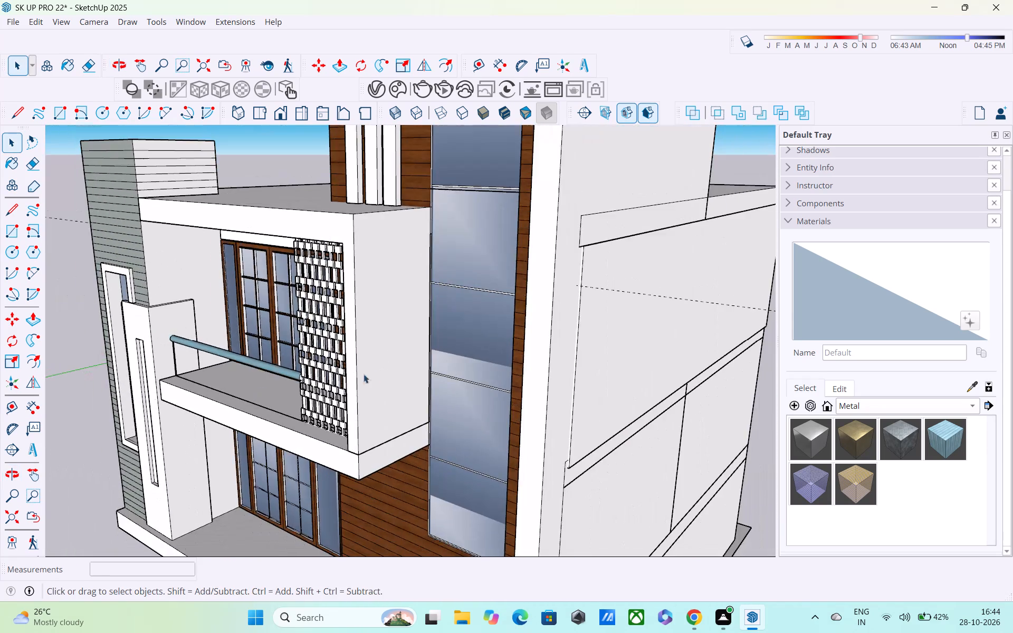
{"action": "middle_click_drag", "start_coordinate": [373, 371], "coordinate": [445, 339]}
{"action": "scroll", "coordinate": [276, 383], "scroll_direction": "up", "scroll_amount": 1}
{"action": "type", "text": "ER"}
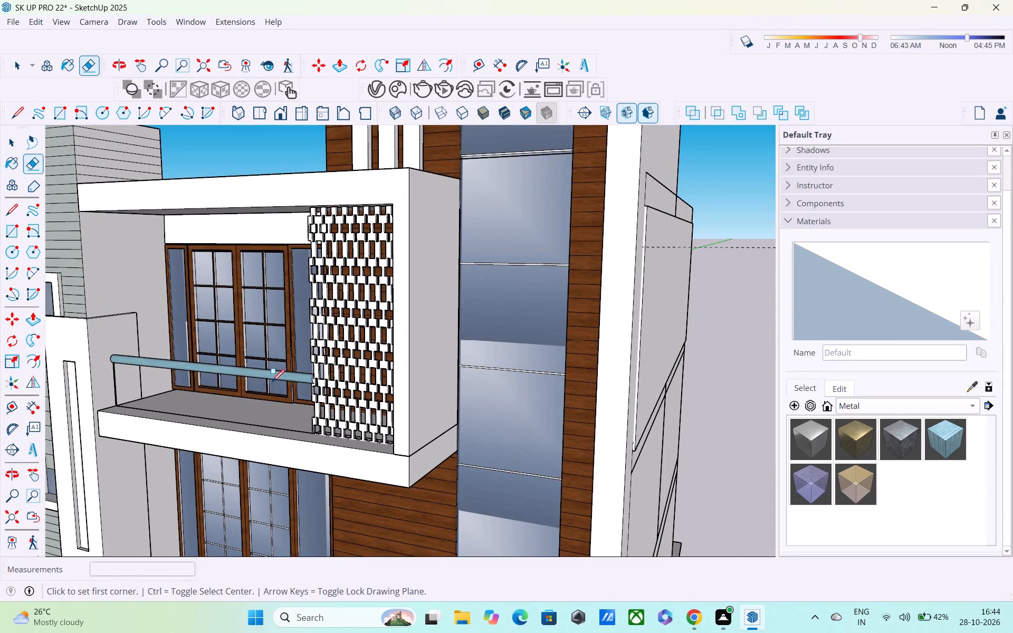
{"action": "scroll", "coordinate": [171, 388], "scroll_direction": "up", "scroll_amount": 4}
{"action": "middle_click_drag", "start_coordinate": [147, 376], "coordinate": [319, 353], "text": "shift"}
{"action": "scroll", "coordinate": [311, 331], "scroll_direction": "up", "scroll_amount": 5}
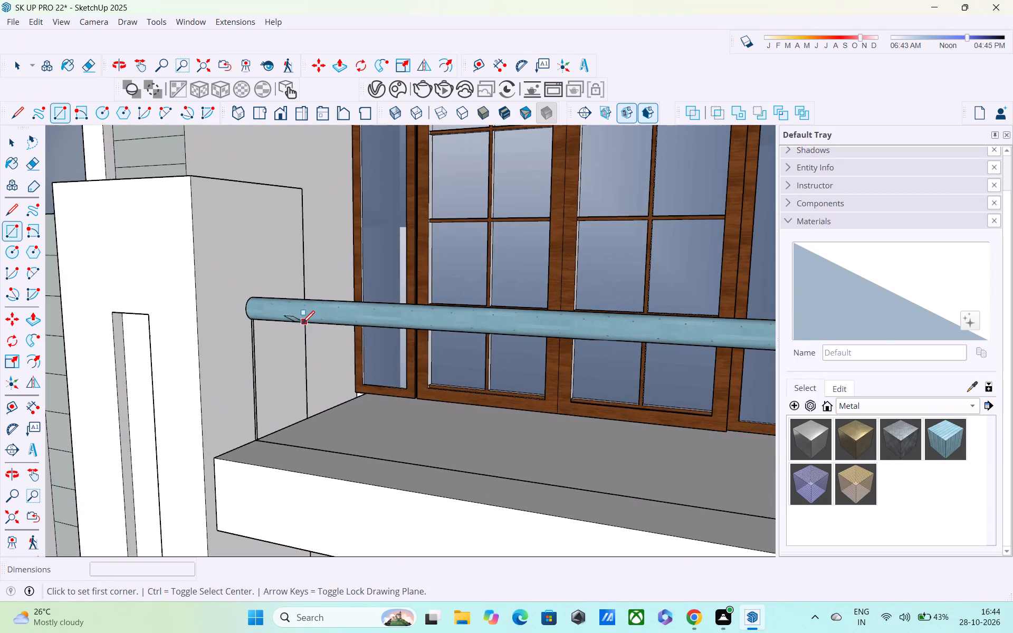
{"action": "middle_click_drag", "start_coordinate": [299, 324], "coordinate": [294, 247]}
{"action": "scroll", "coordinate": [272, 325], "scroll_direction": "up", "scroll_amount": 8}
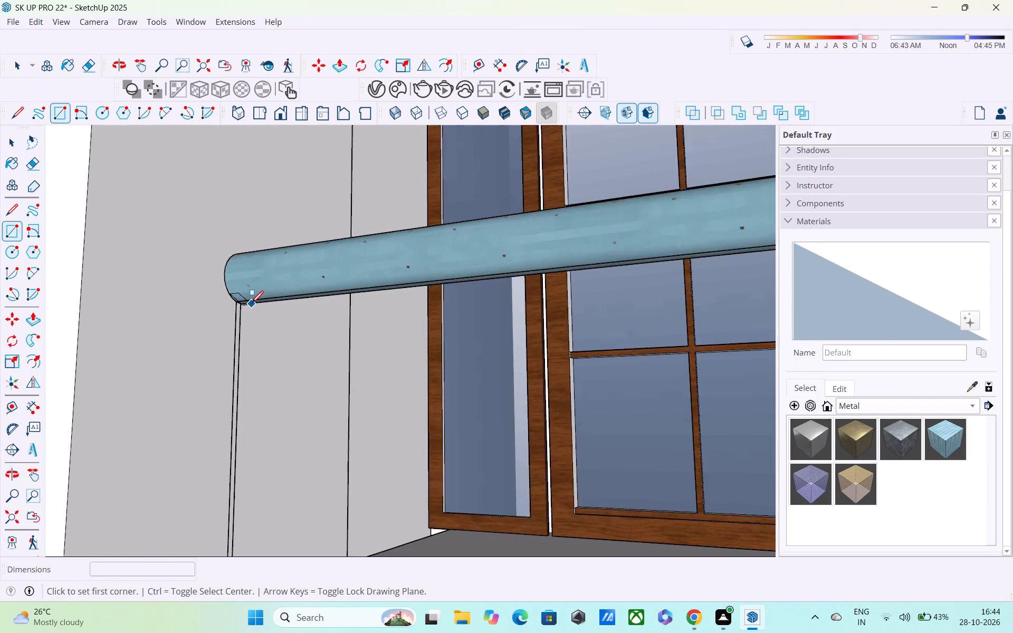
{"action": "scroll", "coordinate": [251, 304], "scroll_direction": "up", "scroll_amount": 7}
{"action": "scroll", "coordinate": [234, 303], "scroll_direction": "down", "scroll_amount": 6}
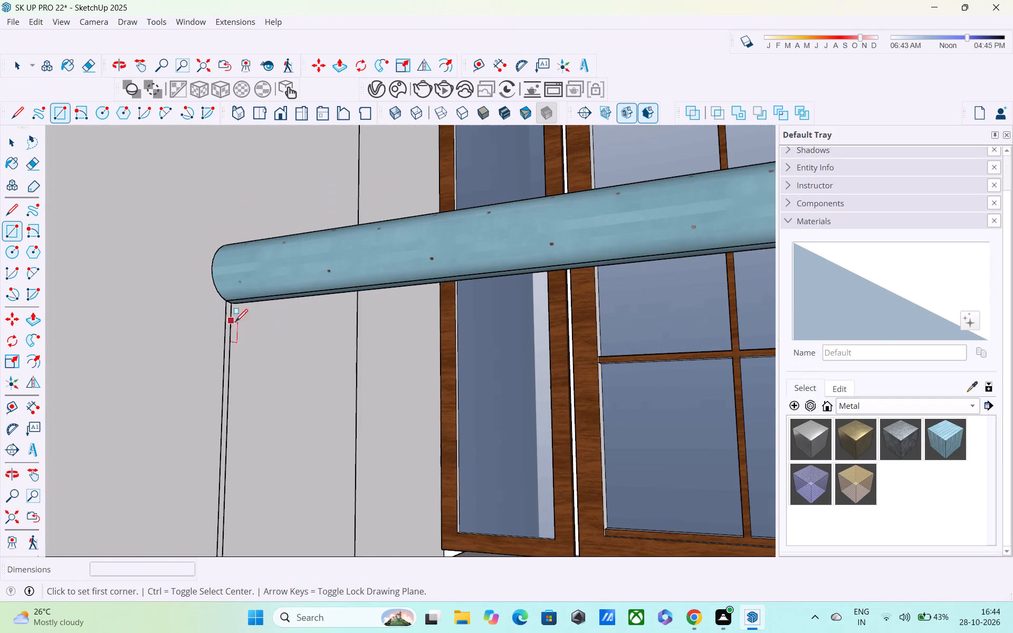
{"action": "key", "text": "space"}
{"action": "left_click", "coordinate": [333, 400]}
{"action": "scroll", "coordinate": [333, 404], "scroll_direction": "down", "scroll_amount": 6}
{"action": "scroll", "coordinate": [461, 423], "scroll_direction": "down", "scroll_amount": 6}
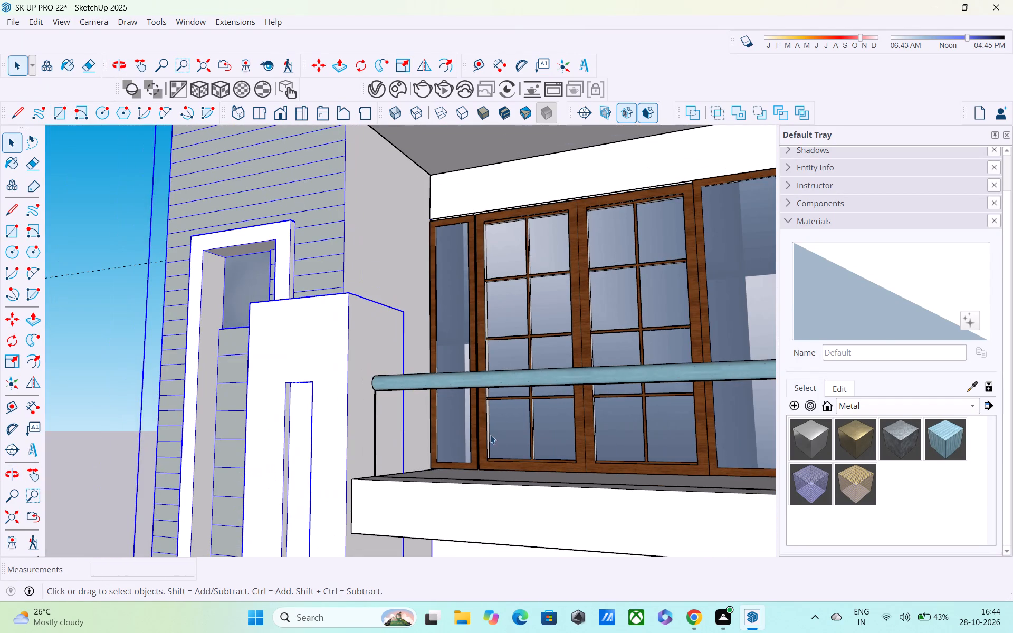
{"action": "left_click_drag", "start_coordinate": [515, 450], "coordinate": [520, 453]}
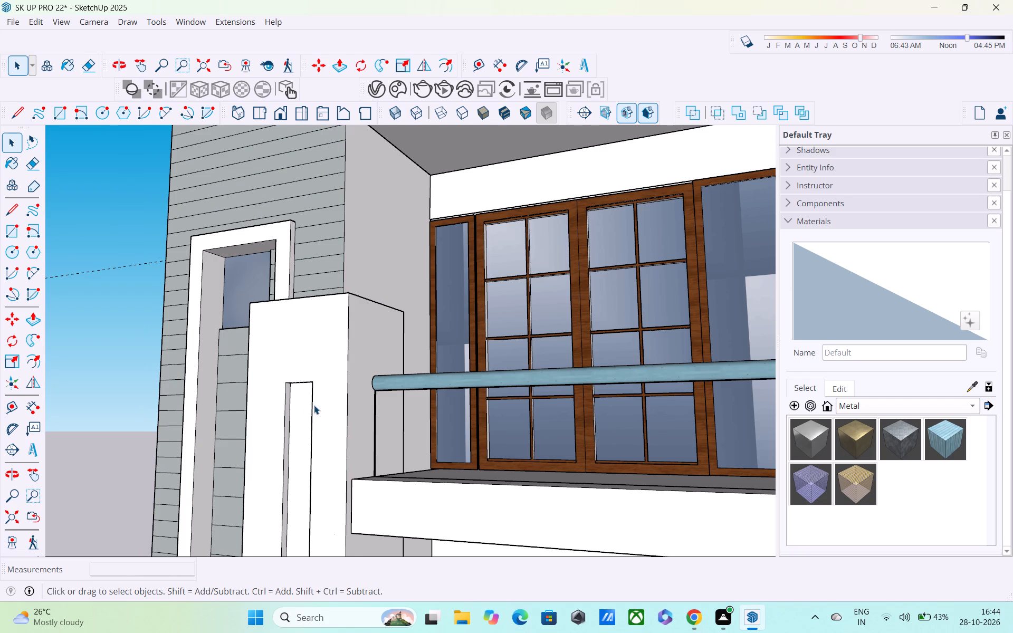
Erase the leftover railing outline edges beneath the handrail's end by the side wall and along the balcony floor.
{"action": "key", "text": "r"}
{"action": "key", "text": "e"}
{"action": "scroll", "coordinate": [382, 423], "scroll_direction": "up", "scroll_amount": 5}
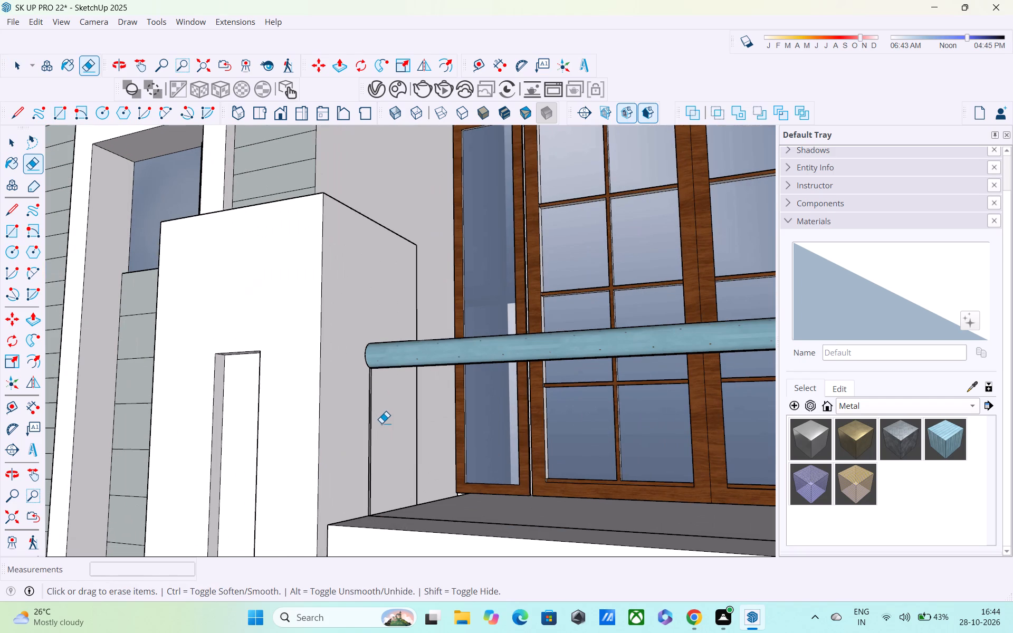
{"action": "left_click_drag", "start_coordinate": [377, 419], "coordinate": [367, 429]}
{"action": "scroll", "coordinate": [366, 429], "scroll_direction": "down", "scroll_amount": 5}
{"action": "middle_click_drag", "start_coordinate": [444, 486], "coordinate": [445, 561]}
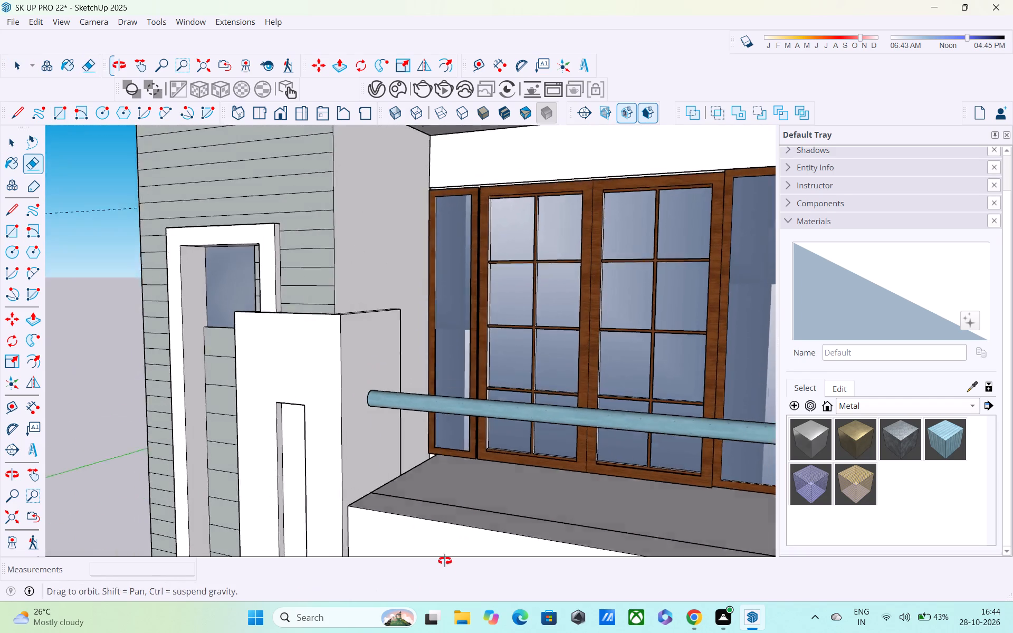
{"action": "middle_click_drag", "start_coordinate": [445, 561], "coordinate": [444, 572]}
{"action": "scroll", "coordinate": [481, 534], "scroll_direction": "up", "scroll_amount": 5}
{"action": "left_click_drag", "start_coordinate": [482, 515], "coordinate": [478, 526]}
{"action": "left_click_drag", "start_coordinate": [482, 494], "coordinate": [477, 520]}
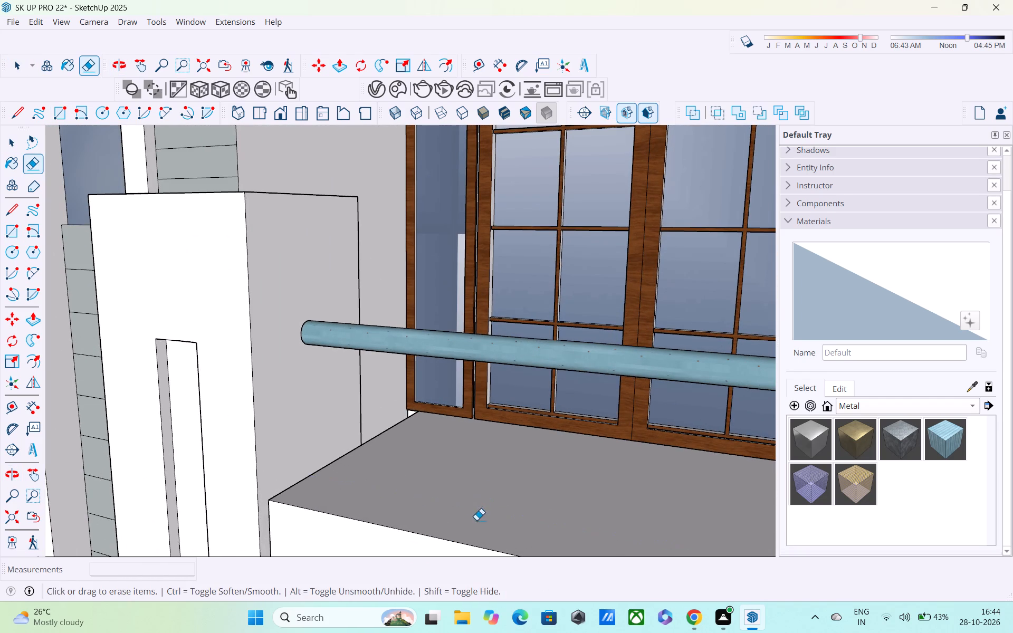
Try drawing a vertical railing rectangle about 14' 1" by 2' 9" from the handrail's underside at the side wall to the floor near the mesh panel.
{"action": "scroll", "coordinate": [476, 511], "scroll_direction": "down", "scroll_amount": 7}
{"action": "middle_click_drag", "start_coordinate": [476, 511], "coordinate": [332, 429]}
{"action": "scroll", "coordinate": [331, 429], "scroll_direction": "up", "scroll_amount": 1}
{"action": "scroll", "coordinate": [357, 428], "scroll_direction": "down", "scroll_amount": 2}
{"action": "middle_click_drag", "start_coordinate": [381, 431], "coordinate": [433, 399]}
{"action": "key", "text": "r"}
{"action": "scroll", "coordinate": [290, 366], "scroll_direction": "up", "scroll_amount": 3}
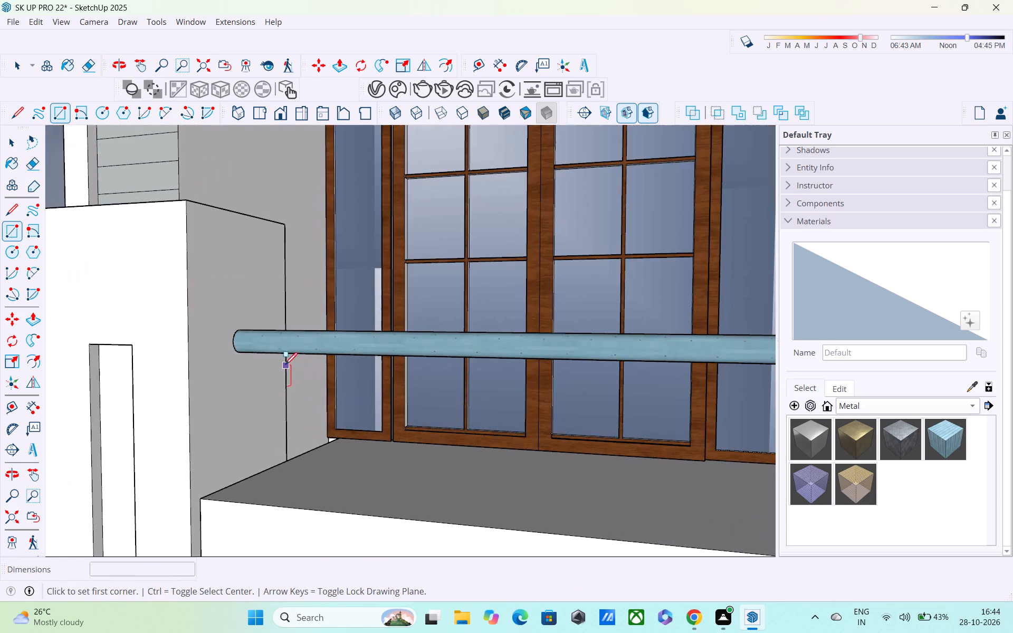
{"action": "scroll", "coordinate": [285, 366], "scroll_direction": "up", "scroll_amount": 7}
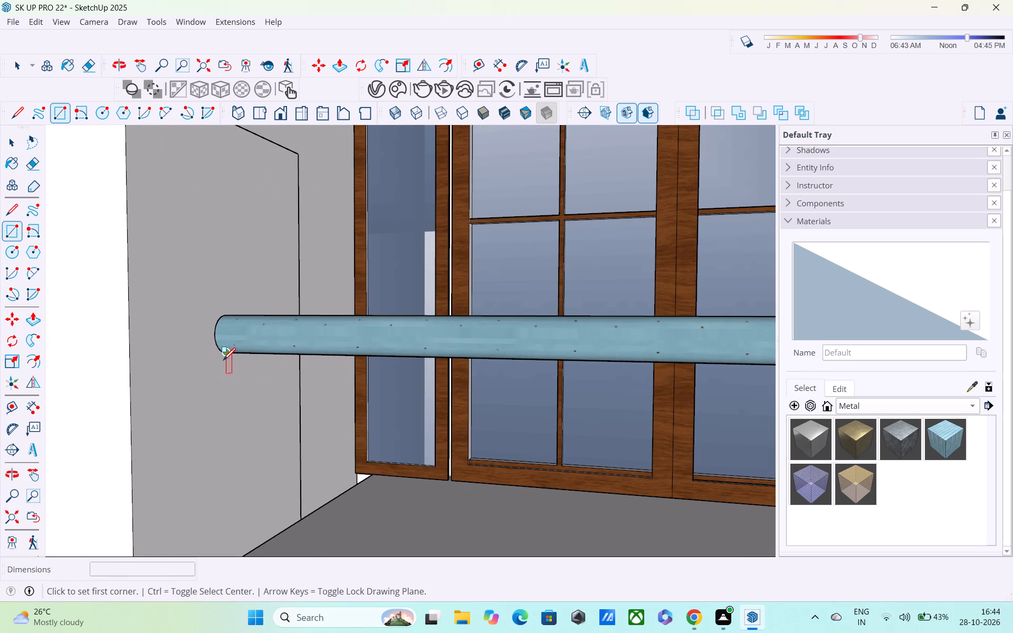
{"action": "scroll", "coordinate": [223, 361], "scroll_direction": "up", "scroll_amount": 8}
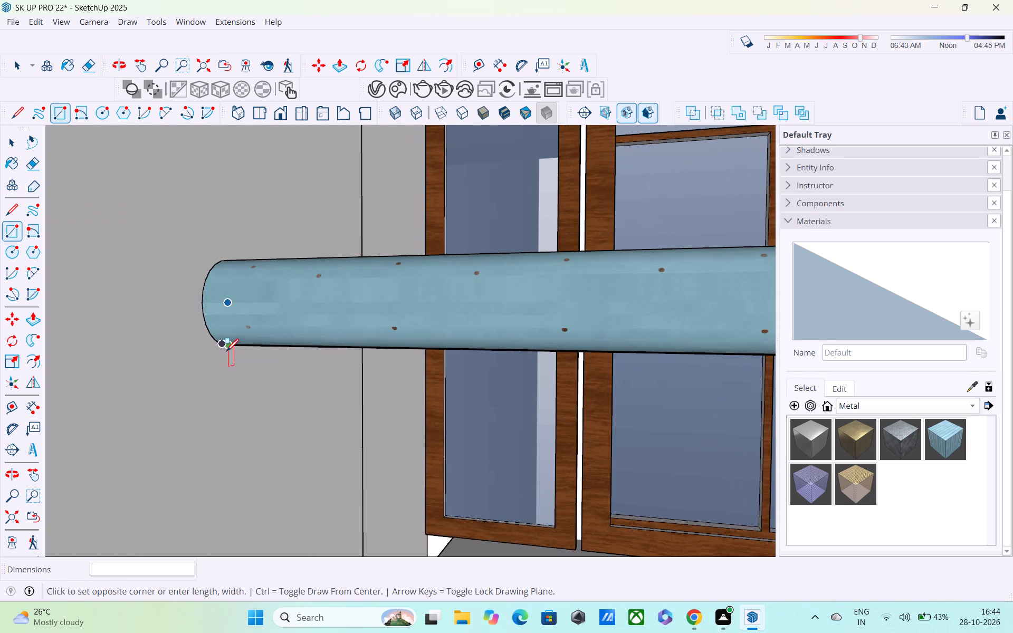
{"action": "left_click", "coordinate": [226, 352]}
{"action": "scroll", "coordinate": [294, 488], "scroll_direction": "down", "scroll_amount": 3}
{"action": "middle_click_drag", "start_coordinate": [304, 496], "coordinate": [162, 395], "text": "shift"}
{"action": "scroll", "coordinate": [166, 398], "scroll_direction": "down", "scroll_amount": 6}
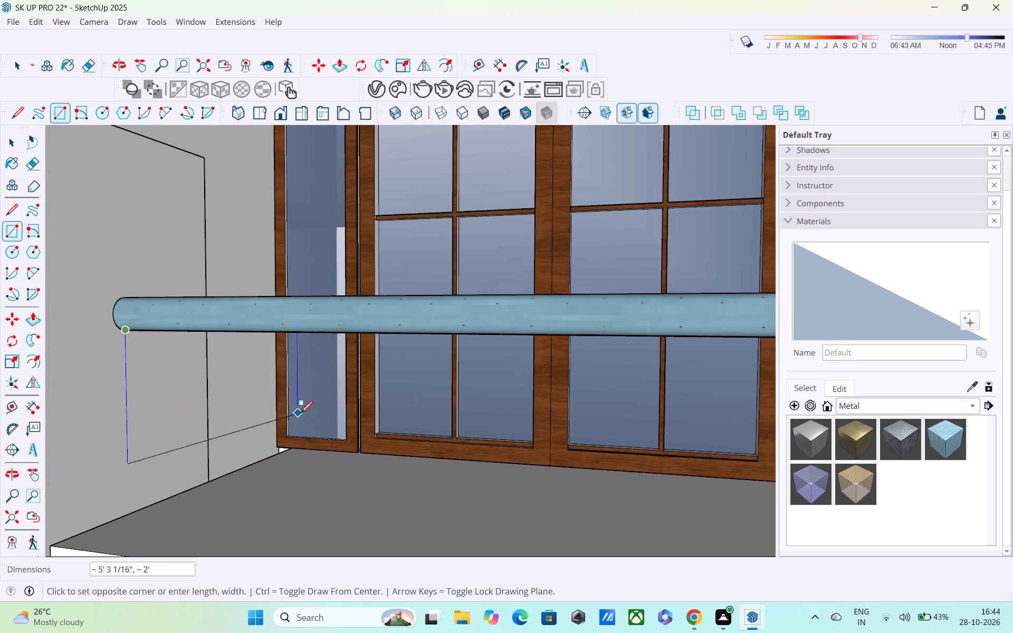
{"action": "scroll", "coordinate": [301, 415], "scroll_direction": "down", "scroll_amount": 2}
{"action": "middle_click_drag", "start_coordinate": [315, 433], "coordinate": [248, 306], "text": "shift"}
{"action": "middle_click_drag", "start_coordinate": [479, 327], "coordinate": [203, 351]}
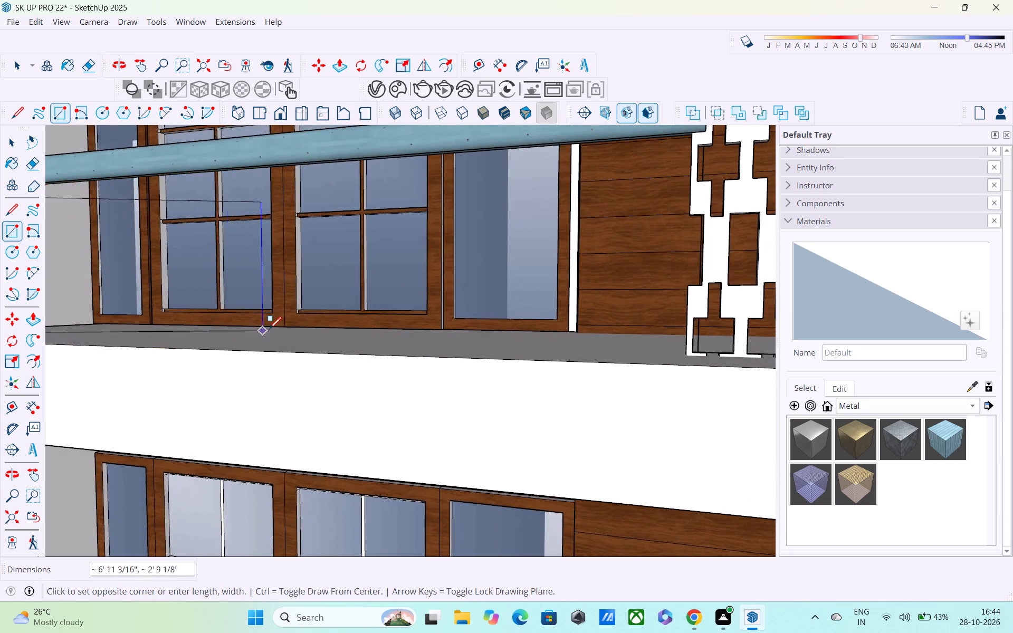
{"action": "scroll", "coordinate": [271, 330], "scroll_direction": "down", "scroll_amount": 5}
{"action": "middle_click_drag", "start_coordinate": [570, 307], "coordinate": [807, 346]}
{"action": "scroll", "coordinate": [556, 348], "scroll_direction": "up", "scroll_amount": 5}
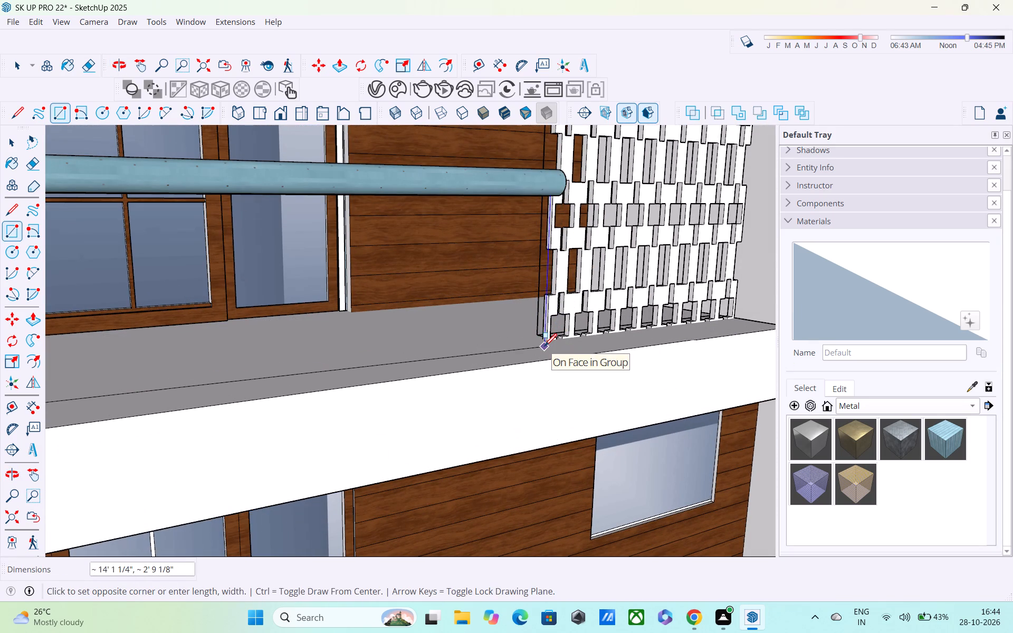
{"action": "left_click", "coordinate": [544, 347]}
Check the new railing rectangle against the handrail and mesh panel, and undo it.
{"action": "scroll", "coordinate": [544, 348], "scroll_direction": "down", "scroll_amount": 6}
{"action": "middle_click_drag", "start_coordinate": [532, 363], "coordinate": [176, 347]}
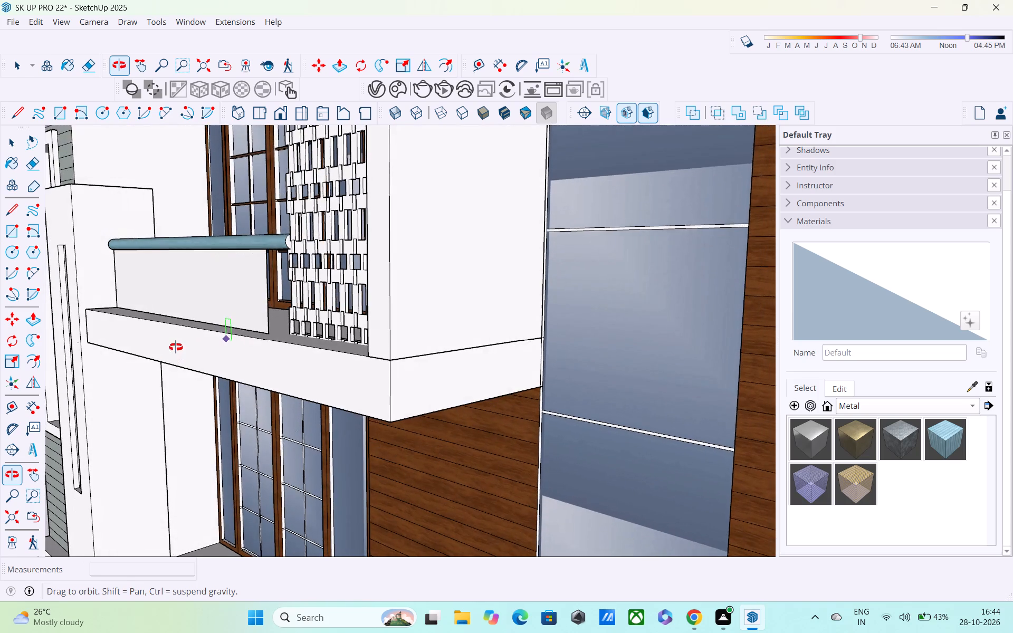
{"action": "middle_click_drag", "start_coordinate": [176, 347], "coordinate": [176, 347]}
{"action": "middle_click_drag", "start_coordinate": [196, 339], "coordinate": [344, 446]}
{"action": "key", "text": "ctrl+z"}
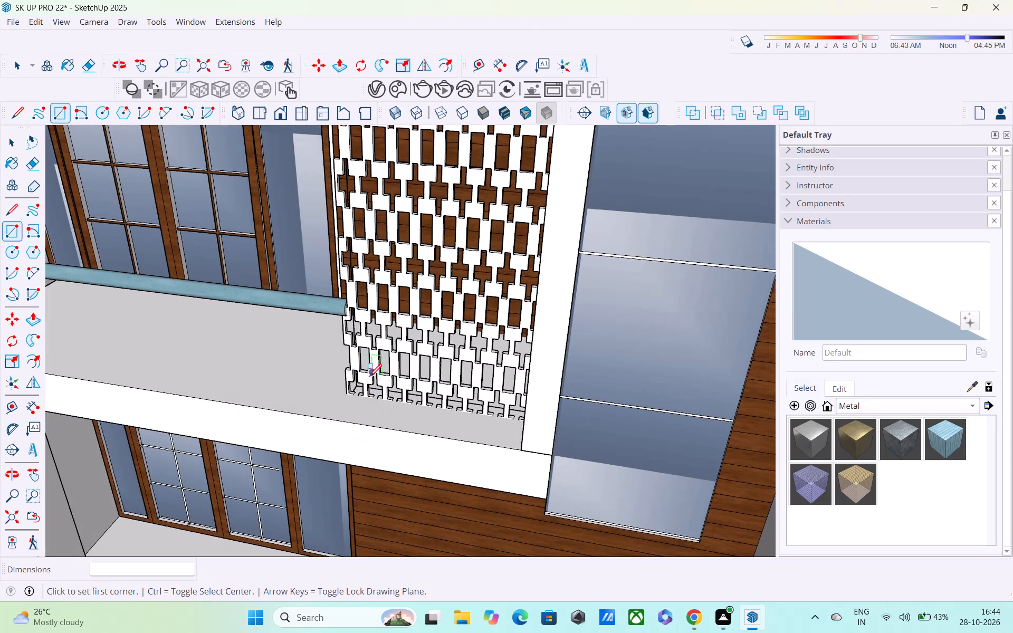
Draw a vertical rectangle about 14' 8 5/8" by 2' 9 3/16" from the handrail's underside at the mesh panel to the floor by the side wall.
{"action": "middle_click_drag", "start_coordinate": [345, 352], "coordinate": [438, 240]}
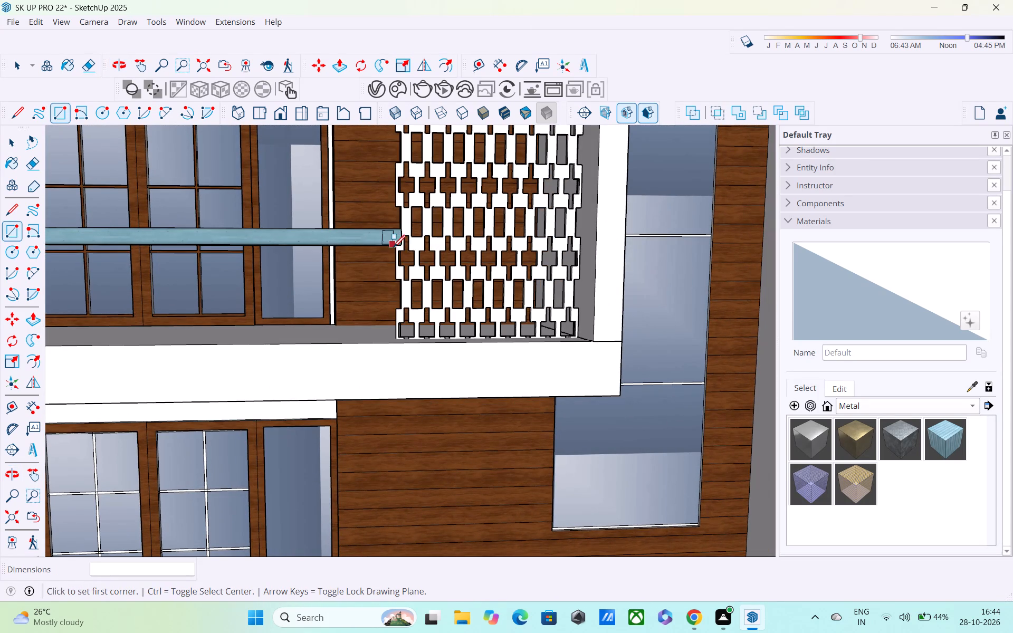
{"action": "scroll", "coordinate": [389, 250], "scroll_direction": "up", "scroll_amount": 1}
{"action": "middle_click_drag", "start_coordinate": [484, 242], "coordinate": [664, 231]}
{"action": "scroll", "coordinate": [394, 313], "scroll_direction": "up", "scroll_amount": 5}
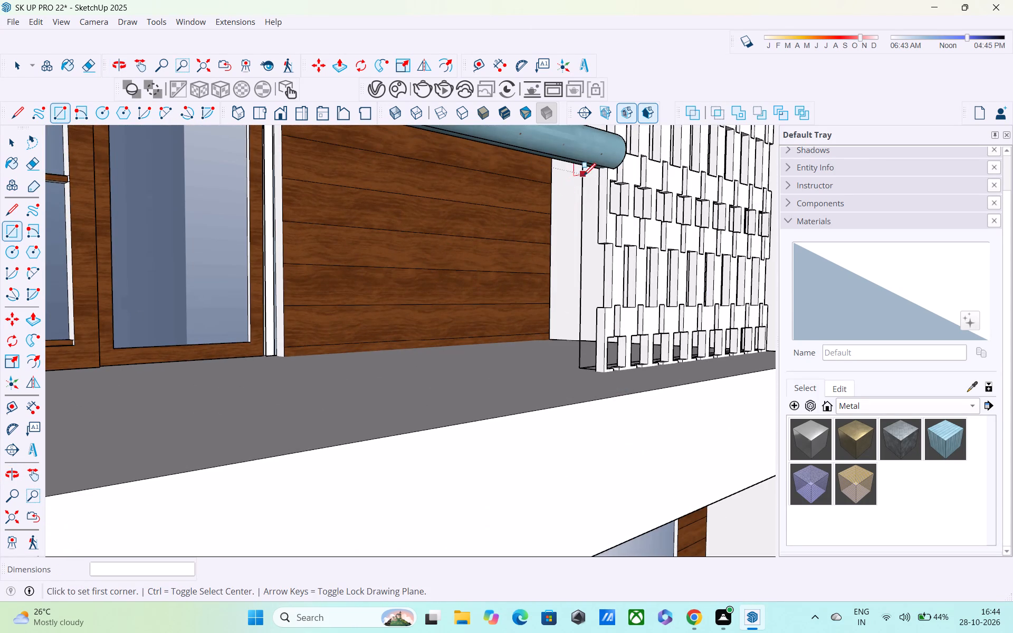
{"action": "left_click", "coordinate": [600, 171]}
{"action": "scroll", "coordinate": [421, 316], "scroll_direction": "down", "scroll_amount": 3}
{"action": "middle_click_drag", "start_coordinate": [421, 318], "coordinate": [640, 273], "text": "shift"}
{"action": "scroll", "coordinate": [641, 273], "scroll_direction": "up", "scroll_amount": 1}
{"action": "scroll", "coordinate": [641, 273], "scroll_direction": "down", "scroll_amount": 5}
{"action": "middle_click_drag", "start_coordinate": [576, 287], "coordinate": [272, 359]}
{"action": "middle_click_drag", "start_coordinate": [272, 355], "coordinate": [475, 356], "text": "shift"}
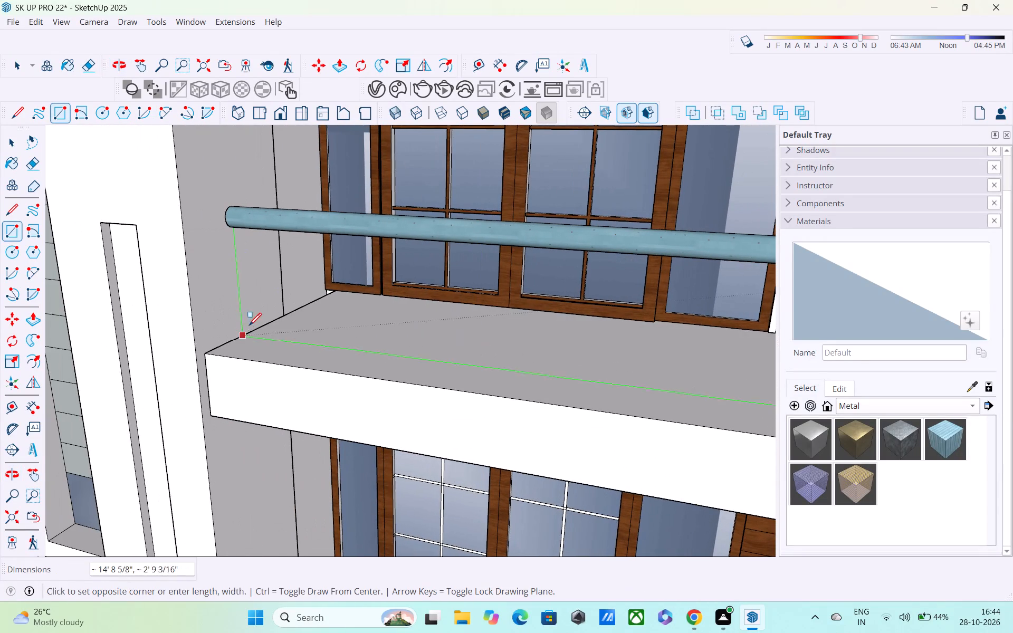
{"action": "left_click", "coordinate": [240, 337]}
{"action": "scroll", "coordinate": [247, 349], "scroll_direction": "down", "scroll_amount": 4}
{"action": "middle_click_drag", "start_coordinate": [375, 366], "coordinate": [470, 292]}
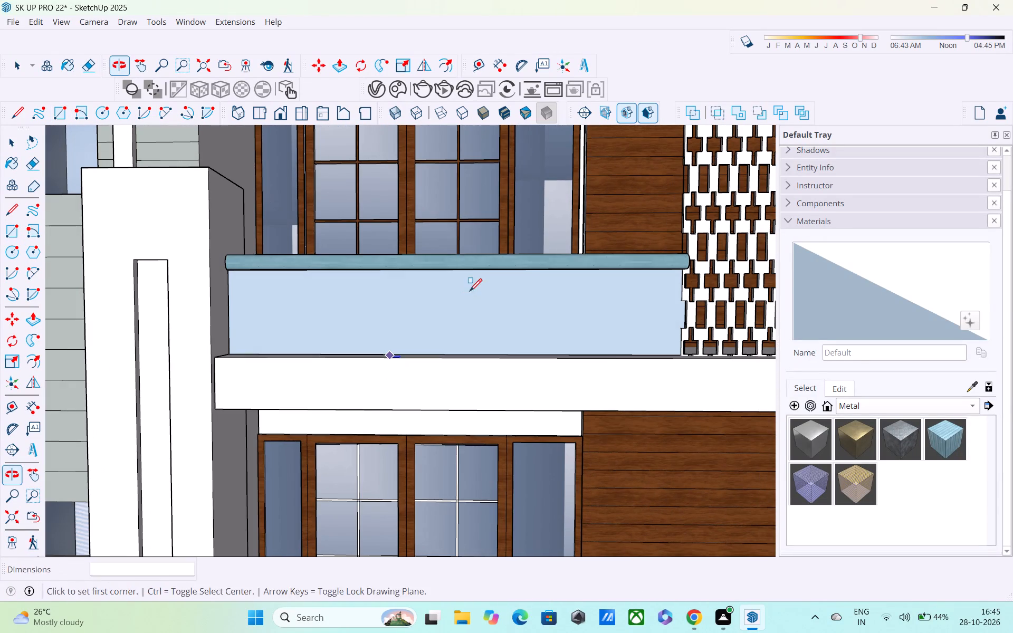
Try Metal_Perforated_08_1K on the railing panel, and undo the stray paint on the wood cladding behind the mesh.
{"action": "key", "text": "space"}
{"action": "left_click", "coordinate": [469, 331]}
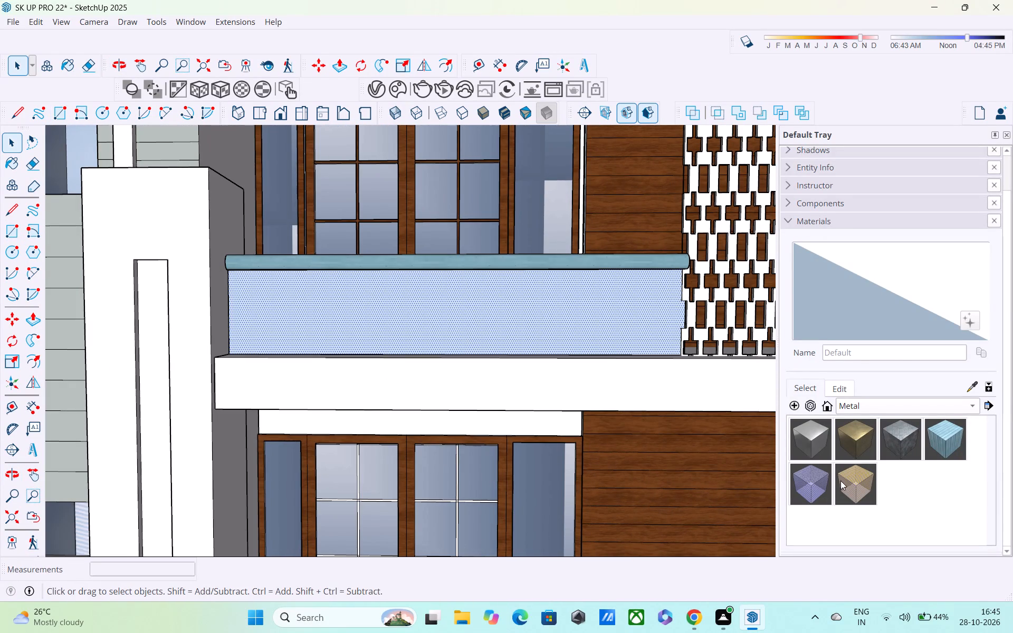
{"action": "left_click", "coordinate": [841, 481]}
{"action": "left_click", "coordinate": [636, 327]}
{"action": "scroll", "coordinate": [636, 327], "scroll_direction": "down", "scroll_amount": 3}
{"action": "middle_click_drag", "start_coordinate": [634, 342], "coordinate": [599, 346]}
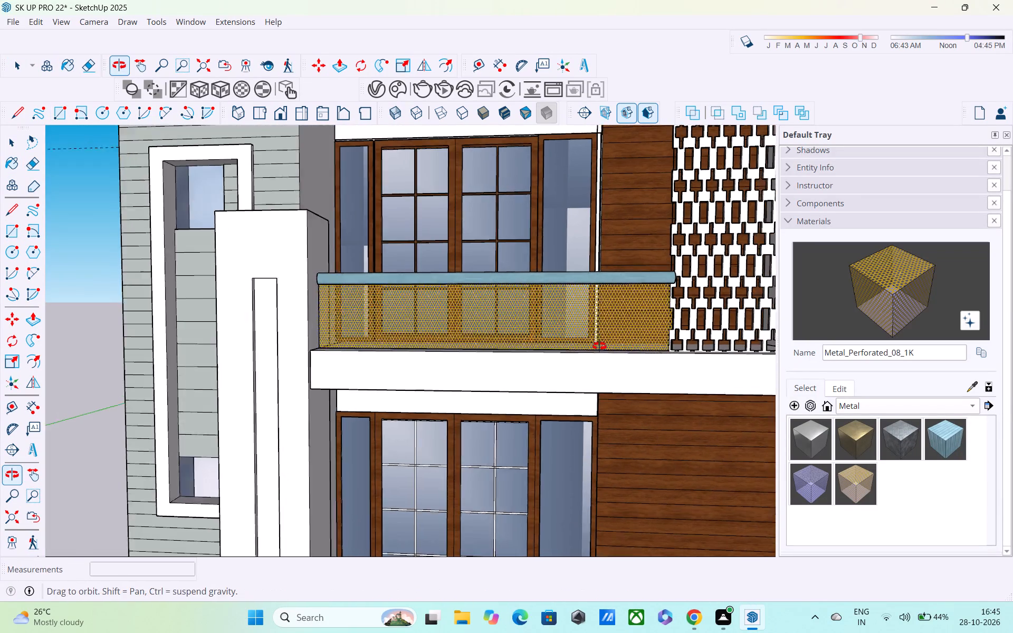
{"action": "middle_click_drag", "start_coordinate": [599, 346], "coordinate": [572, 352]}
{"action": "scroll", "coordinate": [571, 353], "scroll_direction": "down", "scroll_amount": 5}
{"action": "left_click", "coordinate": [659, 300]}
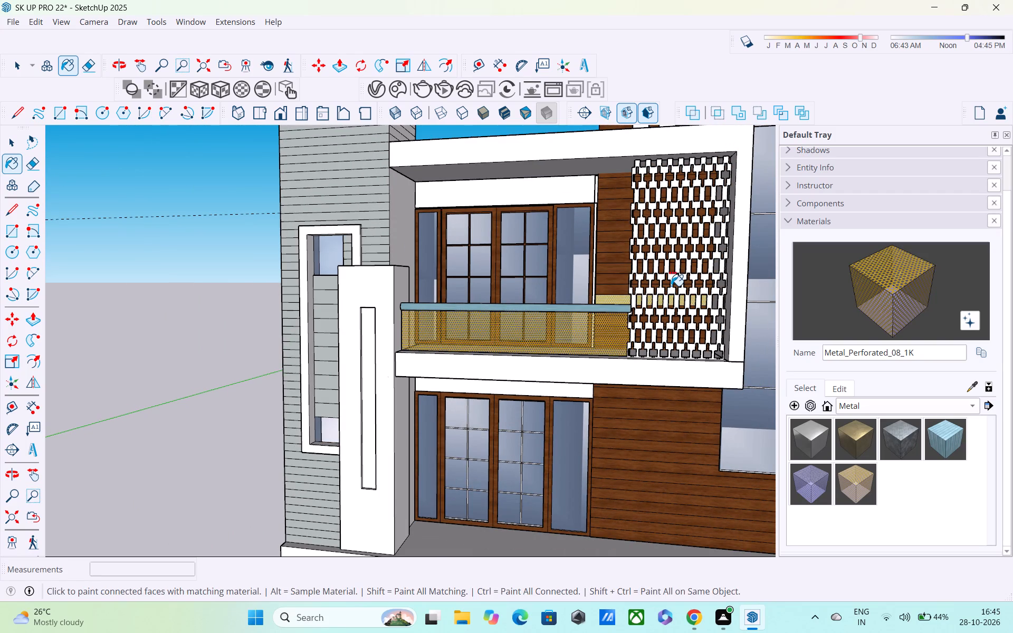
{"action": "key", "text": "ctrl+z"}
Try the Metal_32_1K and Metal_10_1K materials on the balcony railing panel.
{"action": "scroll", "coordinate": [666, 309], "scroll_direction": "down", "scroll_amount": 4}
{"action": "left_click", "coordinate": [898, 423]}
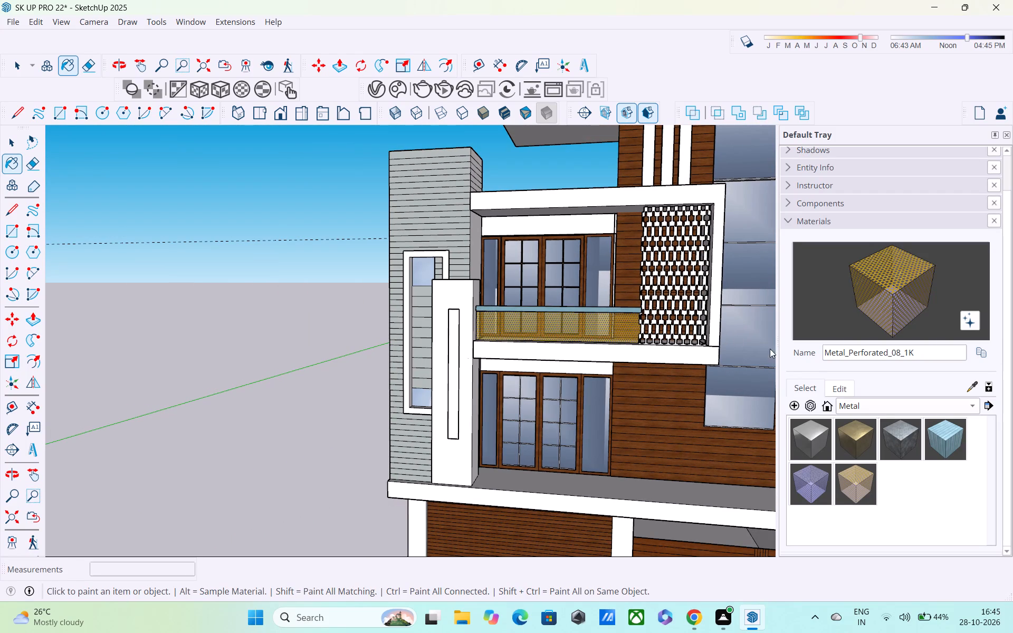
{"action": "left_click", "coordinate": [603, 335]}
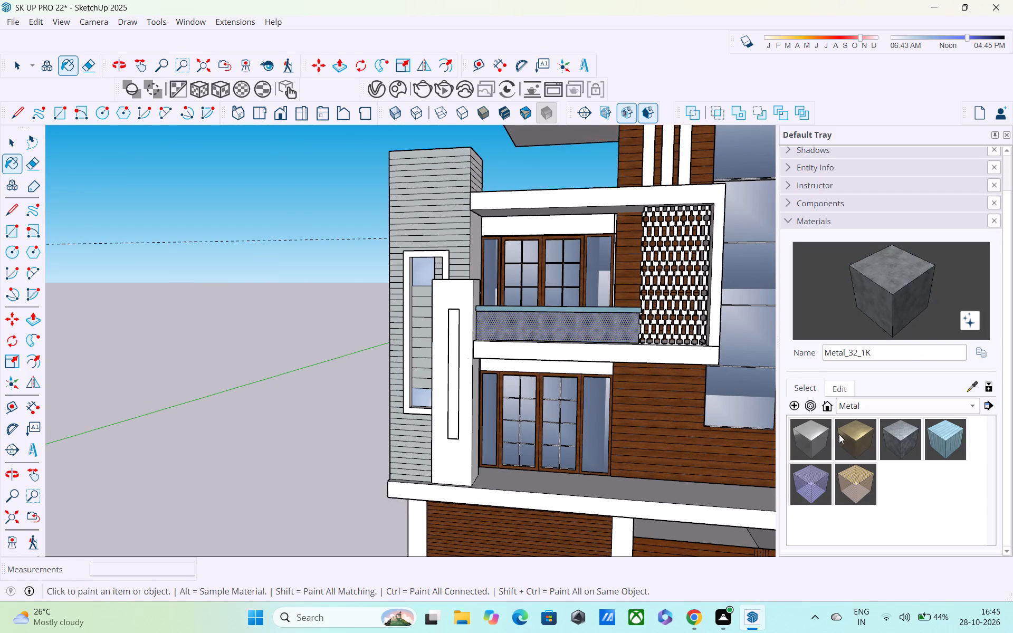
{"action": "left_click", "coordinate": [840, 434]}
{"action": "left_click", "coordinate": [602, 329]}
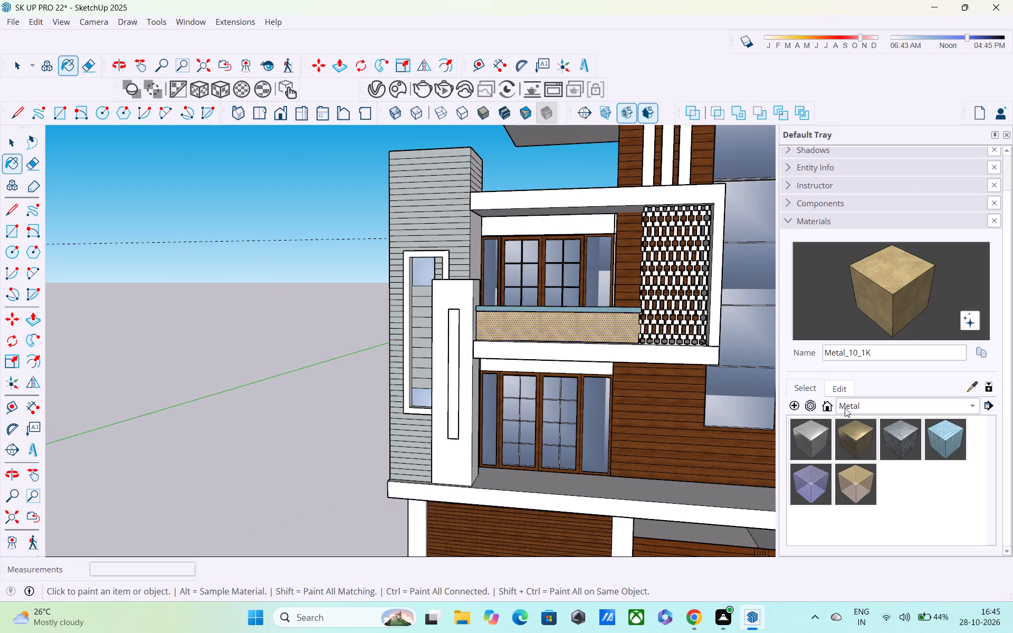
Paint the balcony railing panel with Glass_Safety_01 from the Glass materials.
{"action": "left_click", "coordinate": [850, 403]}
{"action": "left_click", "coordinate": [872, 380]}
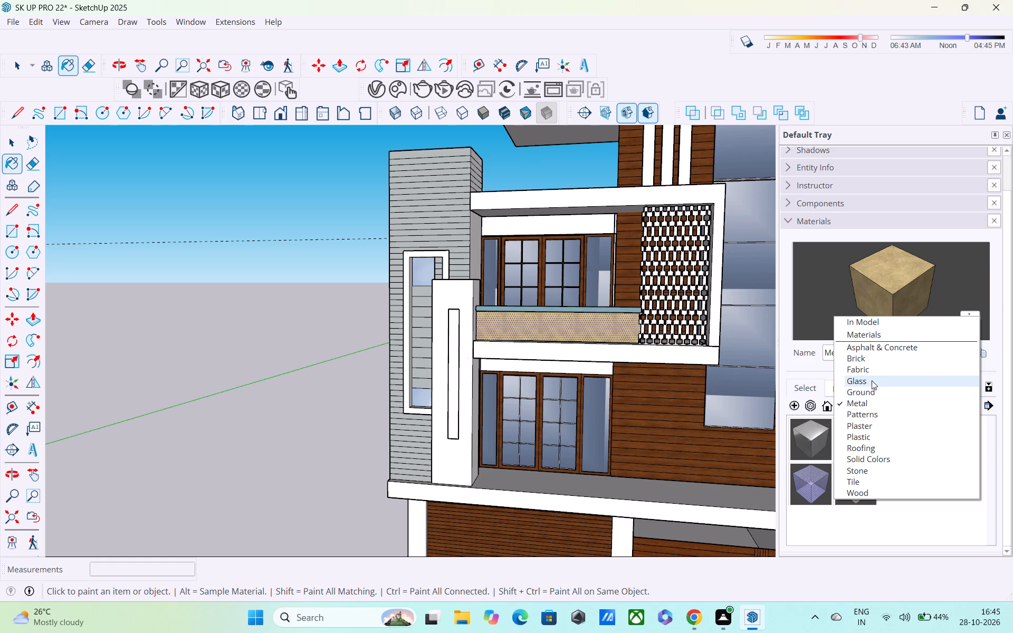
{"action": "left_click", "coordinate": [935, 434]}
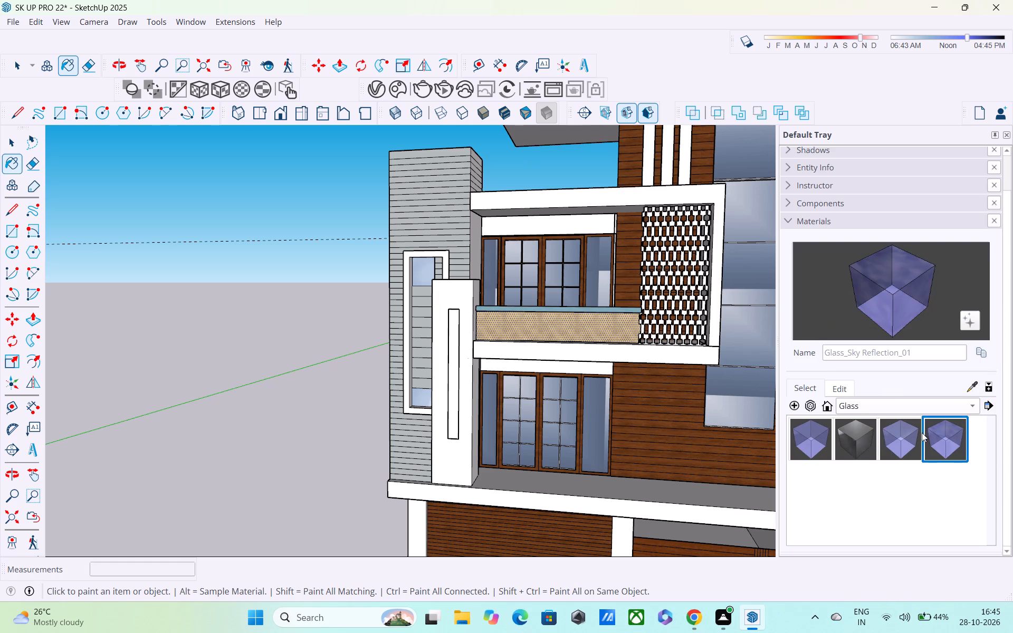
{"action": "left_click", "coordinate": [904, 435]}
{"action": "left_click", "coordinate": [603, 331]}
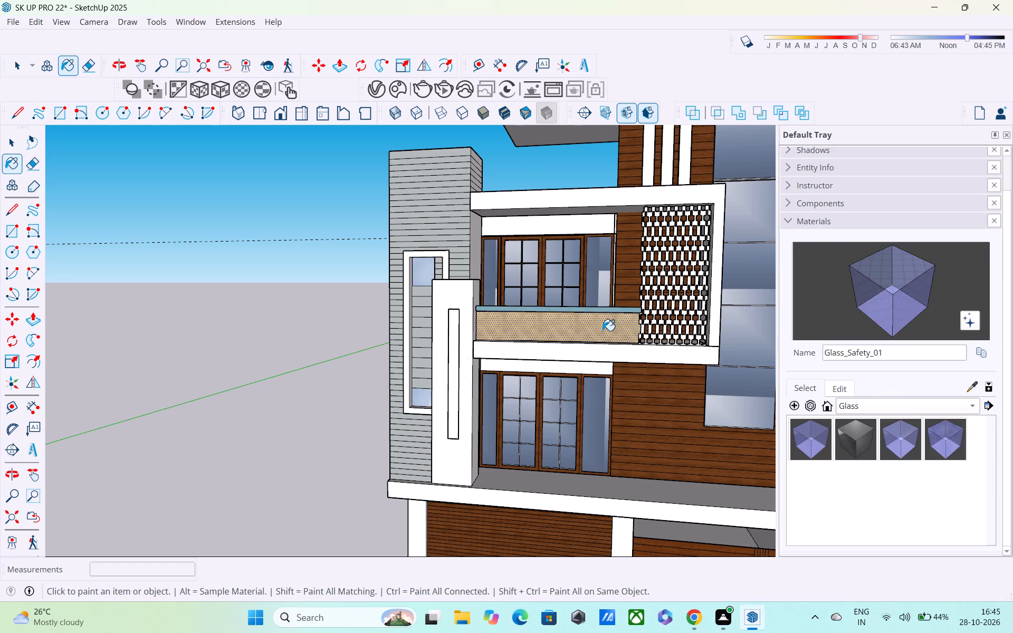
Change the Glass_Safety_01 material's color to a deeper blue and deselect the railing panel.
{"action": "left_click", "coordinate": [839, 388]}
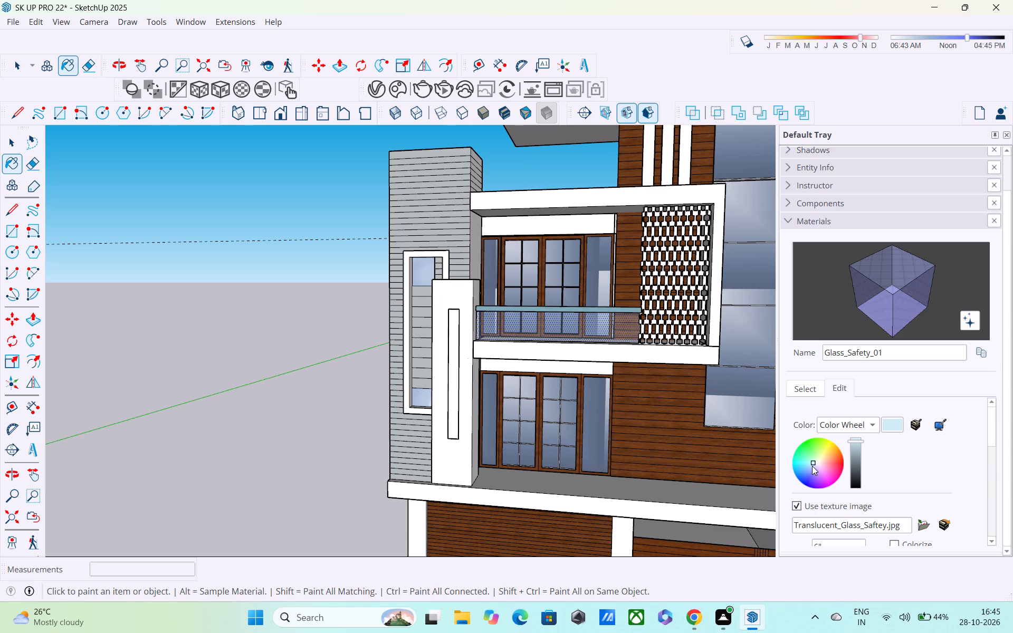
{"action": "left_click_drag", "start_coordinate": [816, 462], "coordinate": [808, 473]}
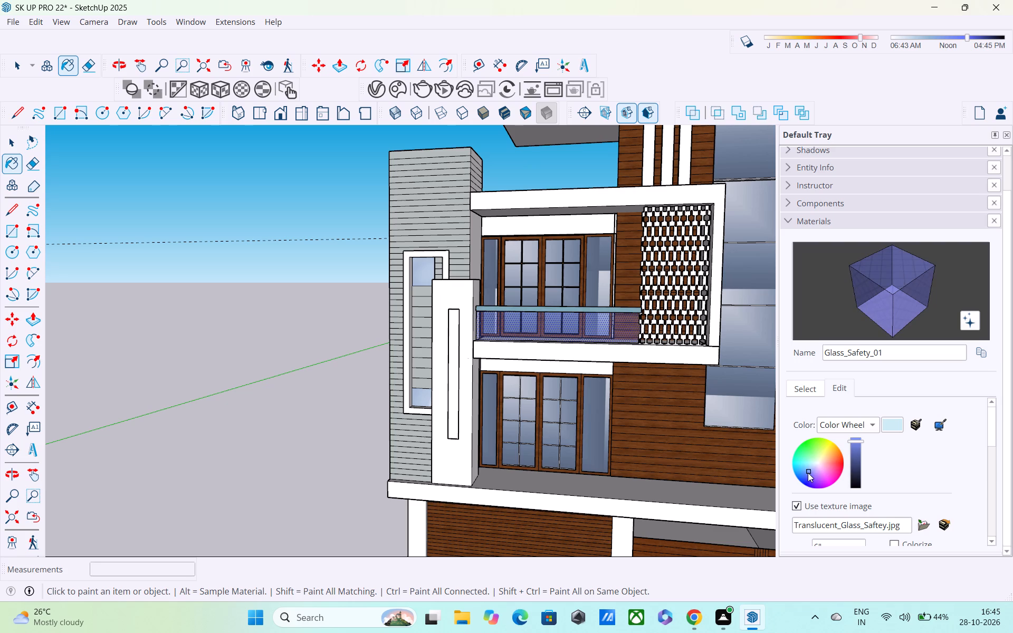
{"action": "left_click_drag", "start_coordinate": [808, 473], "coordinate": [805, 476]}
{"action": "key", "text": "space"}
{"action": "left_click", "coordinate": [261, 330]}
Examine the glass railing and the whole front facade from the front and from low corner angles.
{"action": "middle_click_drag", "start_coordinate": [425, 439], "coordinate": [468, 404]}
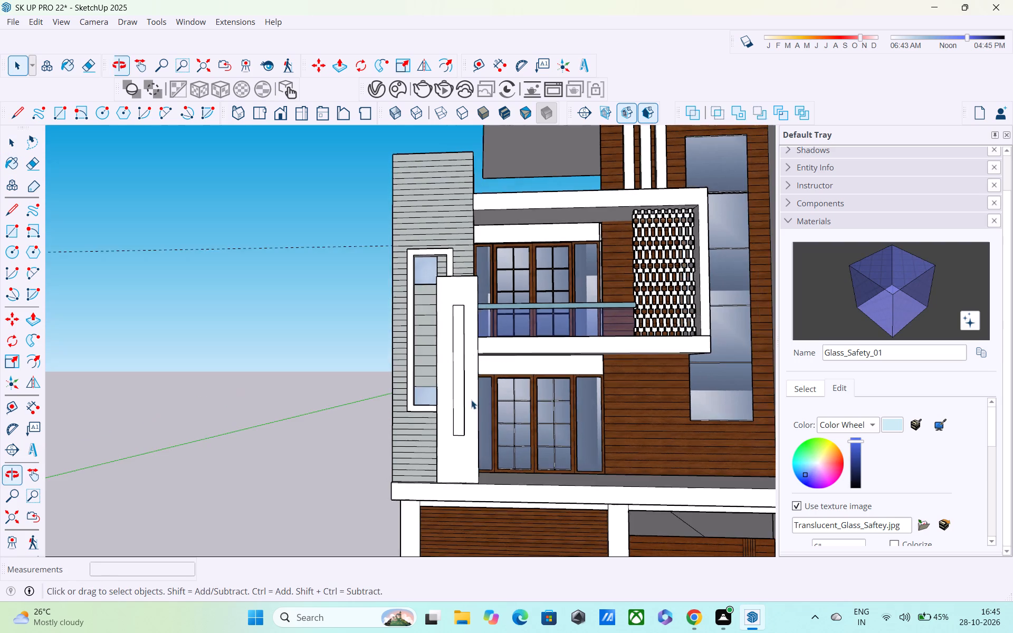
{"action": "scroll", "coordinate": [471, 400], "scroll_direction": "down", "scroll_amount": 4}
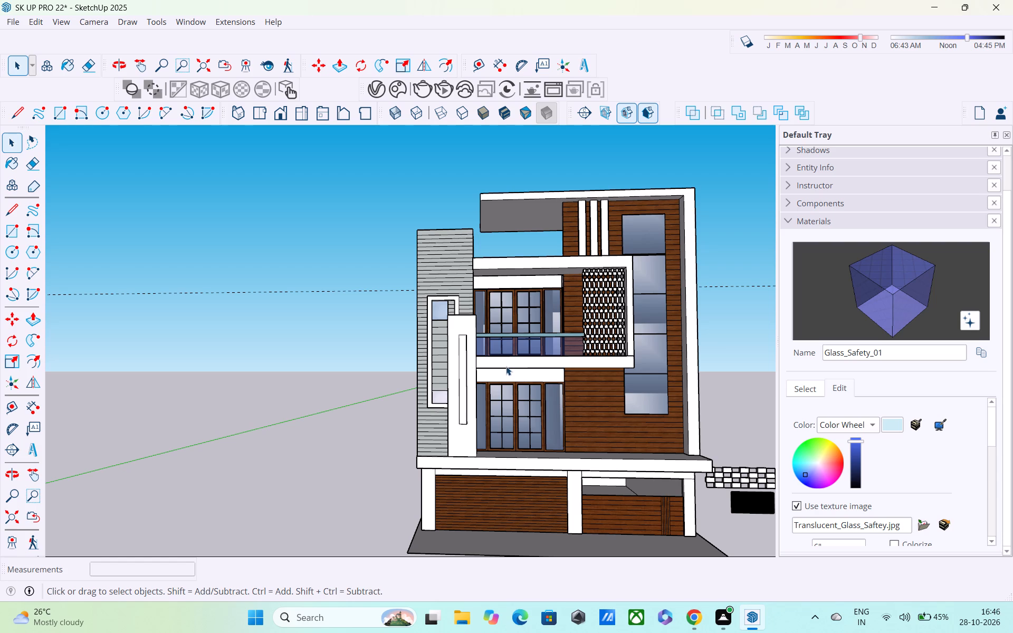
{"action": "scroll", "coordinate": [505, 421], "scroll_direction": "down", "scroll_amount": 2}
{"action": "middle_click_drag", "start_coordinate": [531, 459], "coordinate": [510, 395]}
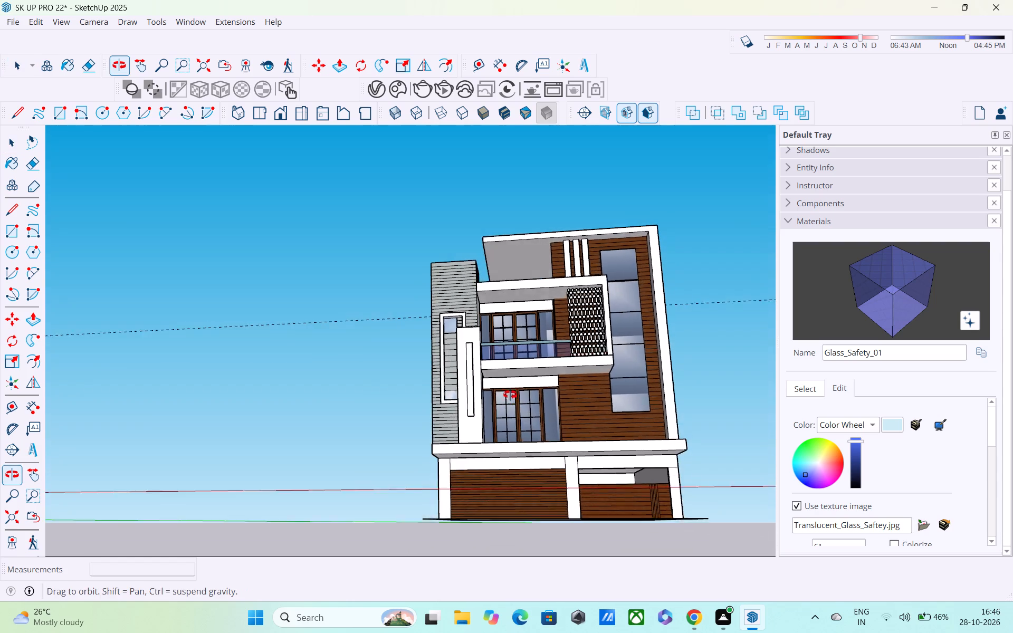
{"action": "middle_click_drag", "start_coordinate": [510, 395], "coordinate": [510, 394]}
{"action": "scroll", "coordinate": [588, 495], "scroll_direction": "up", "scroll_amount": 4}
{"action": "middle_click_drag", "start_coordinate": [588, 482], "coordinate": [492, 516]}
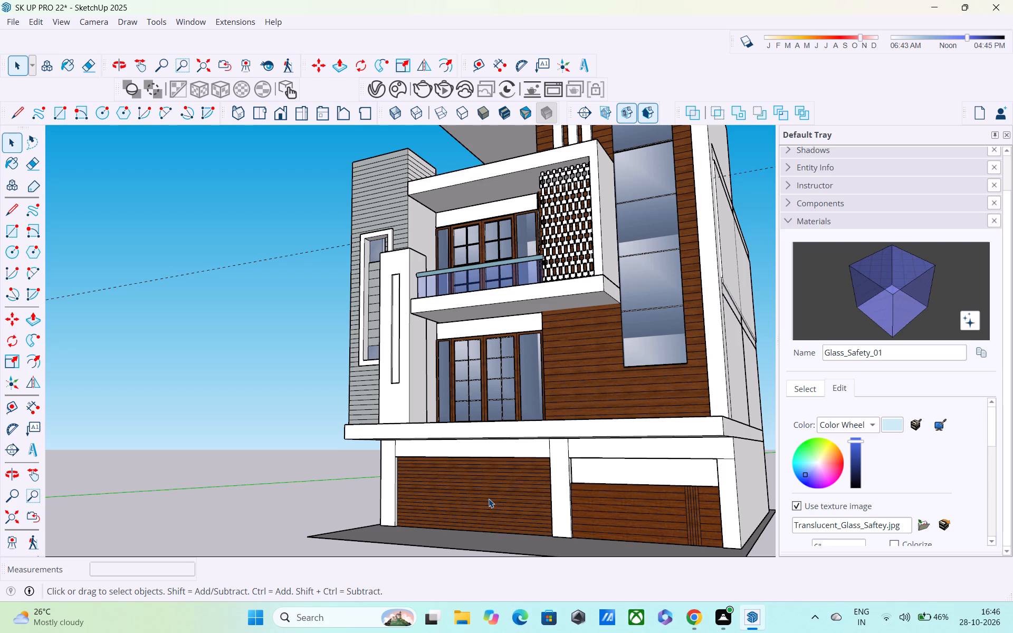
{"action": "scroll", "coordinate": [512, 505], "scroll_direction": "down", "scroll_amount": 2}
{"action": "scroll", "coordinate": [545, 457], "scroll_direction": "down", "scroll_amount": 1}
{"action": "middle_click_drag", "start_coordinate": [560, 457], "coordinate": [543, 423]}
{"action": "scroll", "coordinate": [543, 423], "scroll_direction": "up", "scroll_amount": 1}
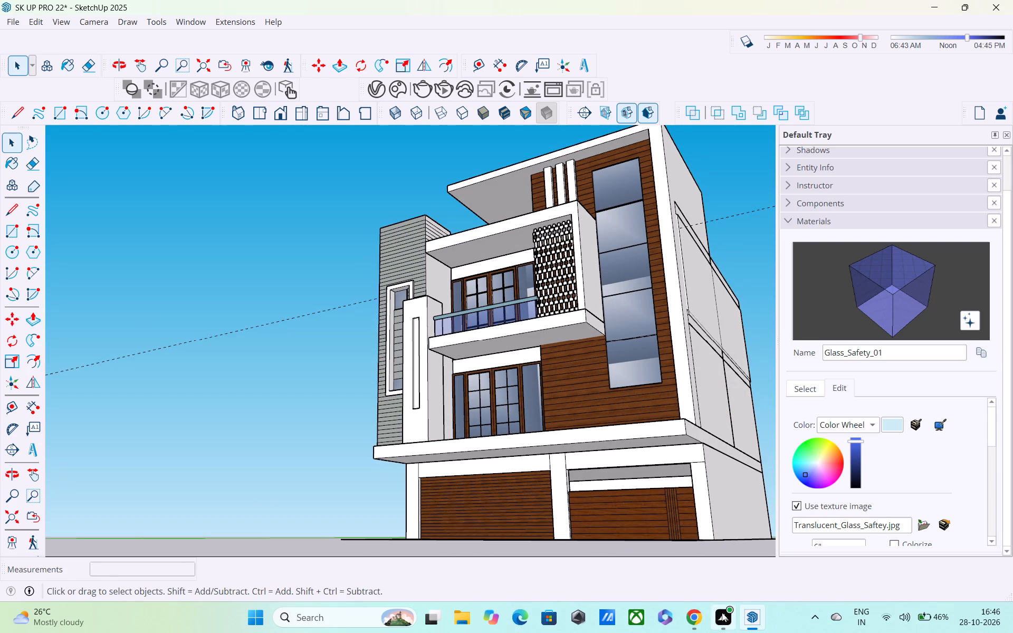
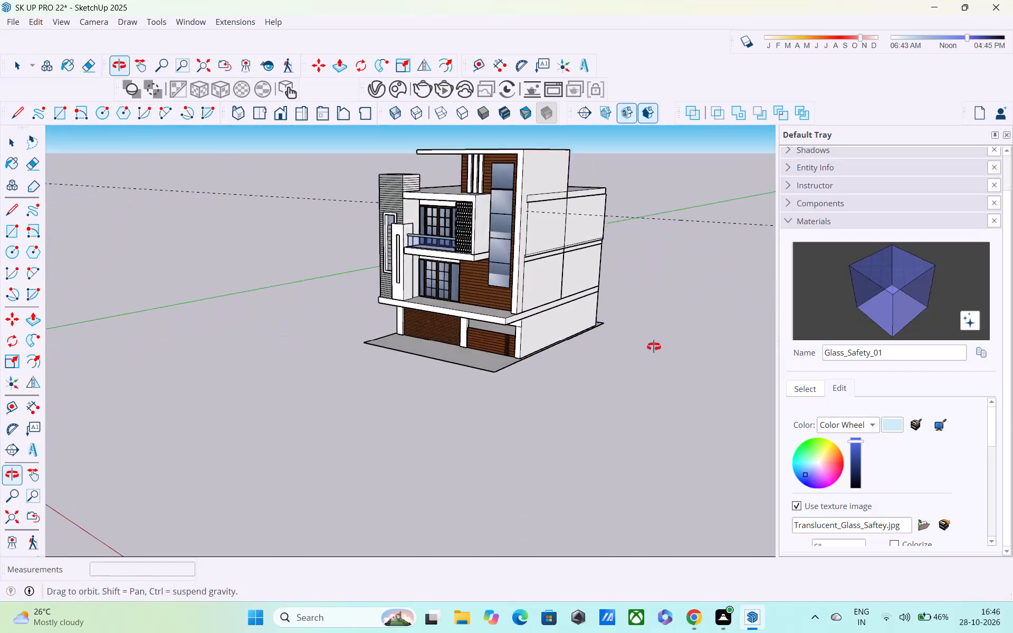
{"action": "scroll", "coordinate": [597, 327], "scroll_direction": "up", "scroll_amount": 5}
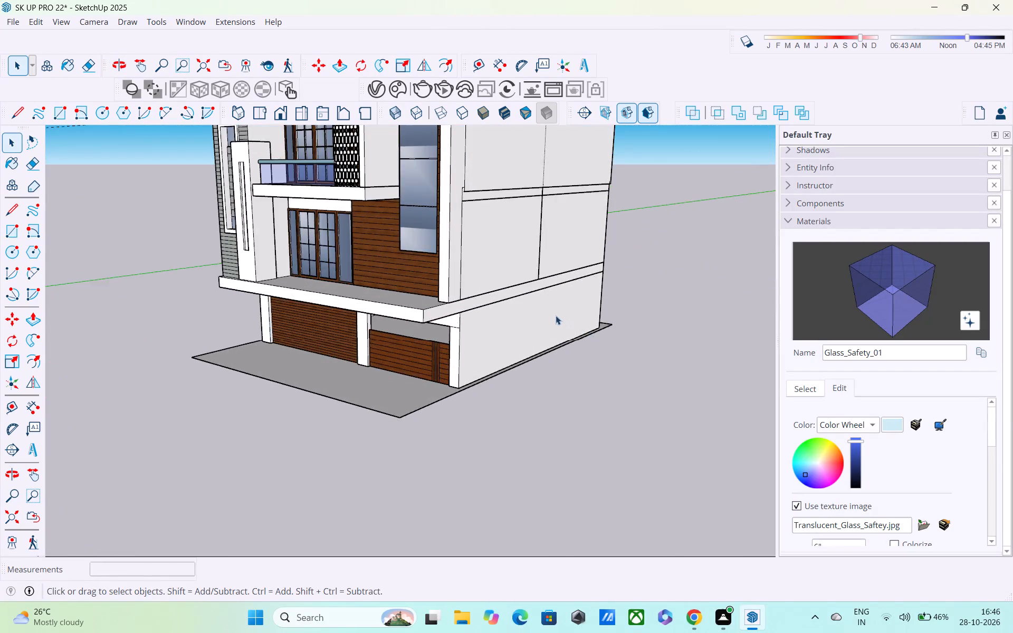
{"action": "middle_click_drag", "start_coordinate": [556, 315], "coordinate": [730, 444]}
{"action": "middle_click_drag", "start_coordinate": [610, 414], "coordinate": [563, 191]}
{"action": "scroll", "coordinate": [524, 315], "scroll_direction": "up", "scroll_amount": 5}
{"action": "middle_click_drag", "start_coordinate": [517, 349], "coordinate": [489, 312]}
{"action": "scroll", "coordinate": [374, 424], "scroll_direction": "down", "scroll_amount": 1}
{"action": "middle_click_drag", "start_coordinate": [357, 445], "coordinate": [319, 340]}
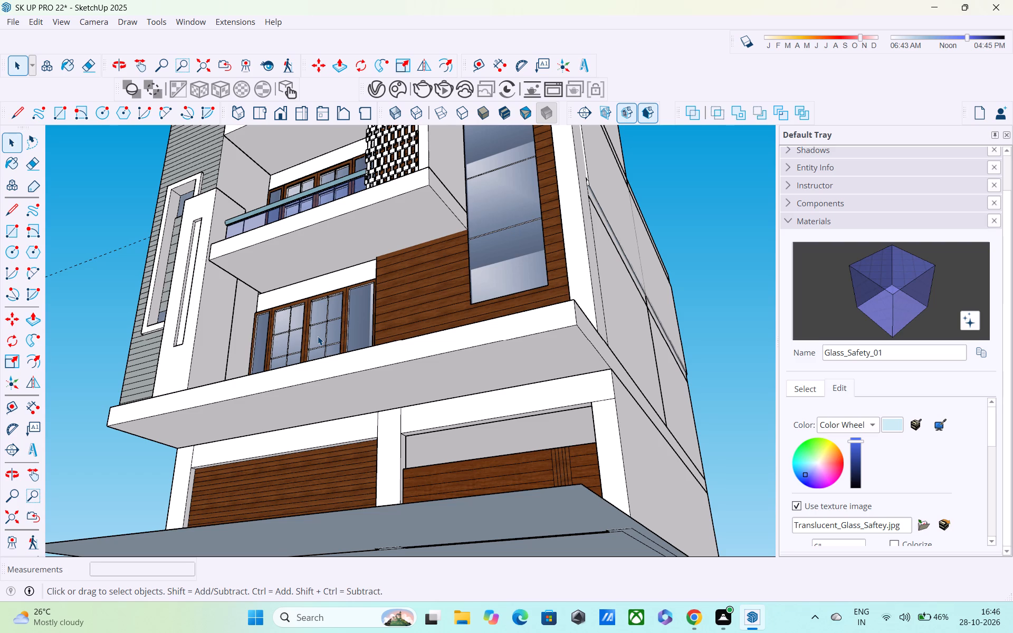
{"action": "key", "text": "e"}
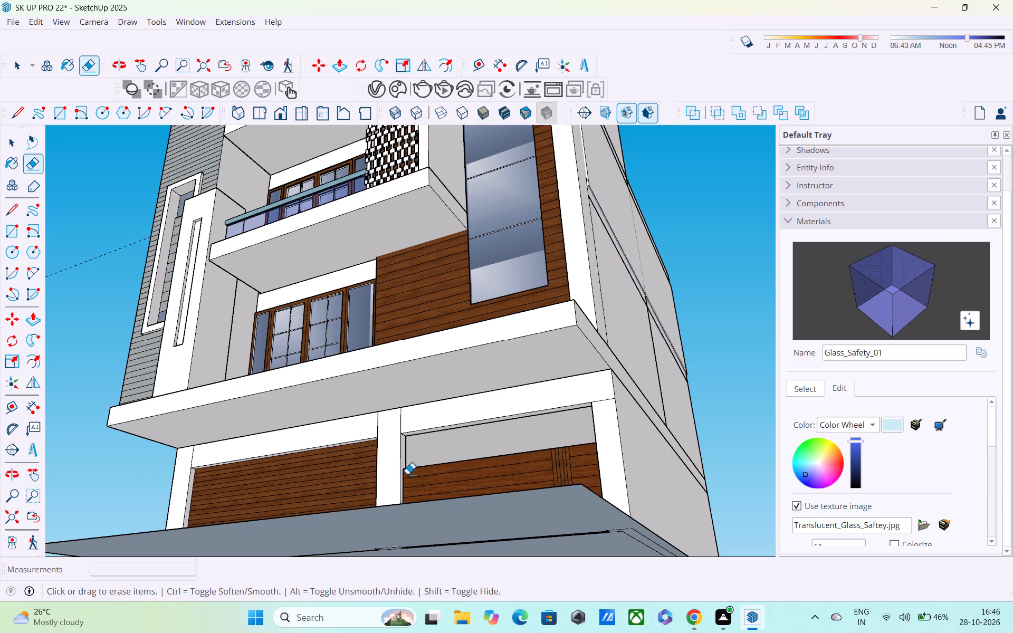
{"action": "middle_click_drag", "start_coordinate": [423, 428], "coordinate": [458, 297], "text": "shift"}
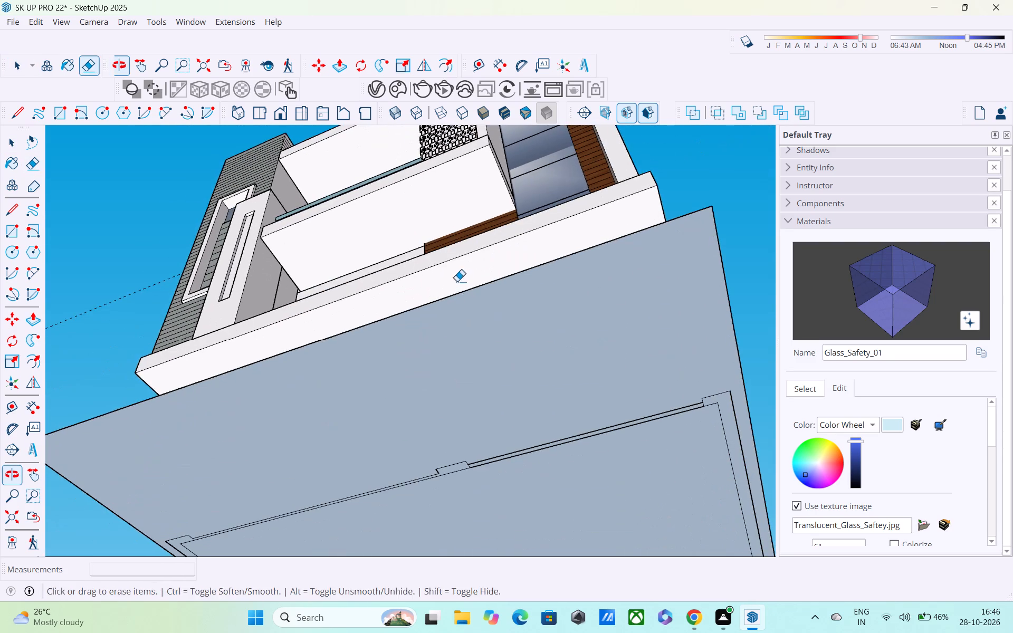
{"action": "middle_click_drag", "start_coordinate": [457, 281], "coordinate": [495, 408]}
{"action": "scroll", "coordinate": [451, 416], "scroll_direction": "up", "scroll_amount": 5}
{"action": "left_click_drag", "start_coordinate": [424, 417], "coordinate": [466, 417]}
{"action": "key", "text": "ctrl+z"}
Open the ground-floor wall group and erase the edge lines crossing the beam above the middle column.
{"action": "key", "text": "space"}
{"action": "double_click", "coordinate": [431, 411]}
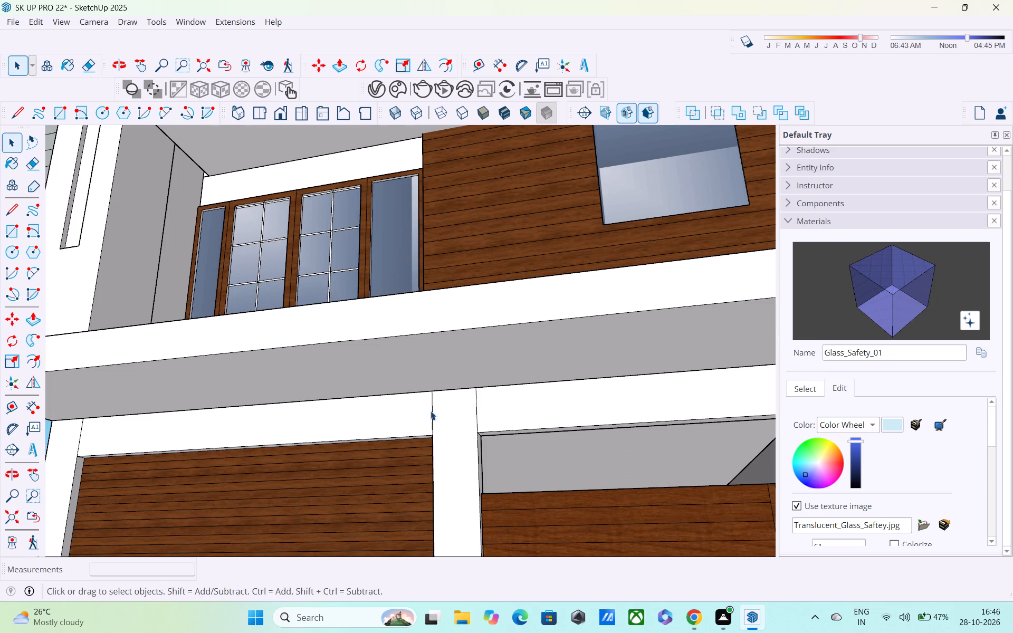
{"action": "key", "text": "e"}
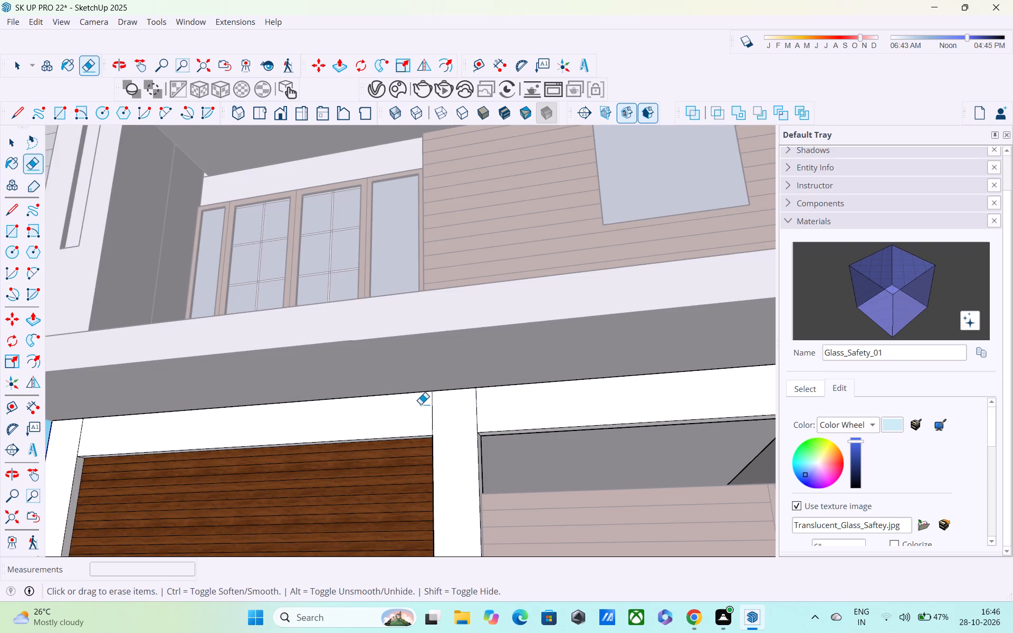
{"action": "left_click_drag", "start_coordinate": [421, 404], "coordinate": [499, 412]}
{"action": "scroll", "coordinate": [494, 411], "scroll_direction": "down", "scroll_amount": 5}
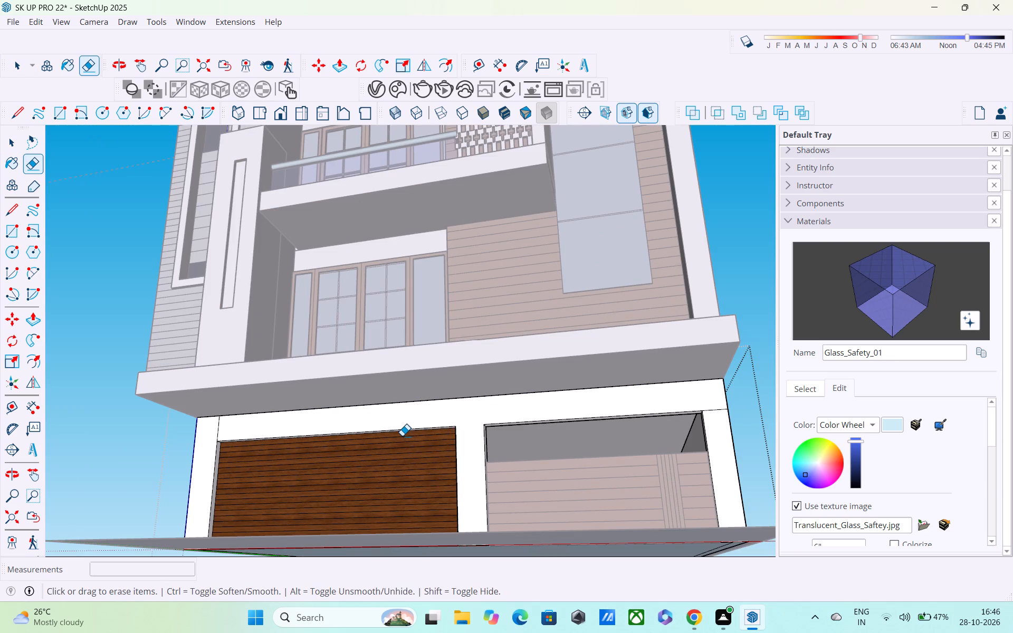
Erase the seam lines between the ground-floor beam and the two outer columns, and close the group.
{"action": "middle_click_drag", "start_coordinate": [402, 436], "coordinate": [473, 479], "text": "shift"}
{"action": "scroll", "coordinate": [329, 477], "scroll_direction": "up", "scroll_amount": 5}
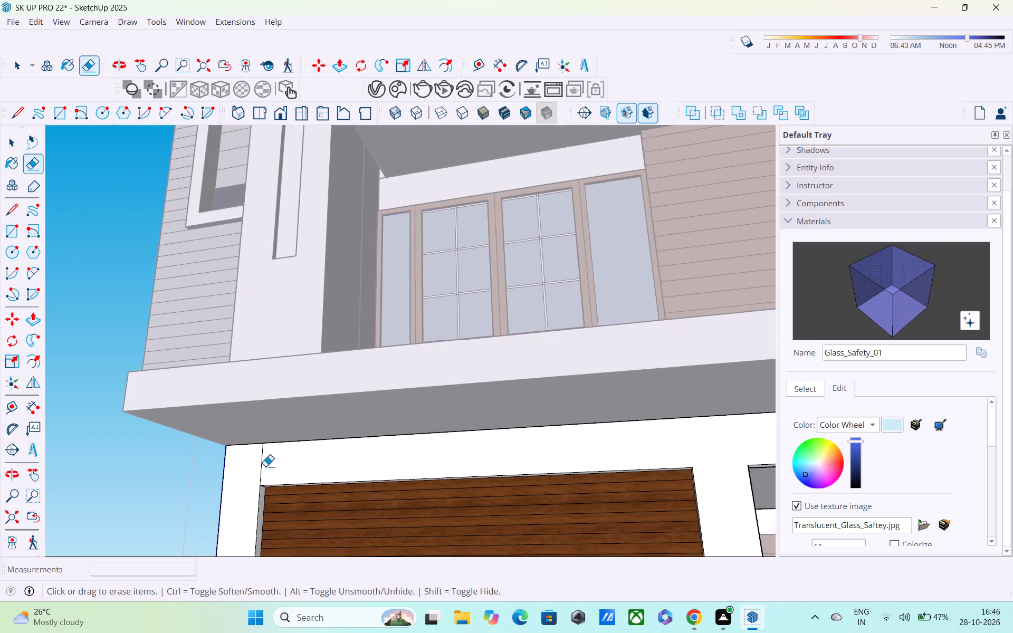
{"action": "left_click_drag", "start_coordinate": [255, 462], "coordinate": [275, 474]}
{"action": "scroll", "coordinate": [275, 469], "scroll_direction": "down", "scroll_amount": 4}
{"action": "middle_click_drag", "start_coordinate": [275, 469], "coordinate": [64, 400]}
{"action": "scroll", "coordinate": [64, 400], "scroll_direction": "up", "scroll_amount": 1}
{"action": "scroll", "coordinate": [608, 313], "scroll_direction": "down", "scroll_amount": 1}
{"action": "middle_click_drag", "start_coordinate": [612, 341], "coordinate": [498, 330], "text": "shift"}
{"action": "scroll", "coordinate": [576, 338], "scroll_direction": "up", "scroll_amount": 3}
{"action": "left_click_drag", "start_coordinate": [517, 342], "coordinate": [527, 383]}
{"action": "scroll", "coordinate": [521, 363], "scroll_direction": "down", "scroll_amount": 6}
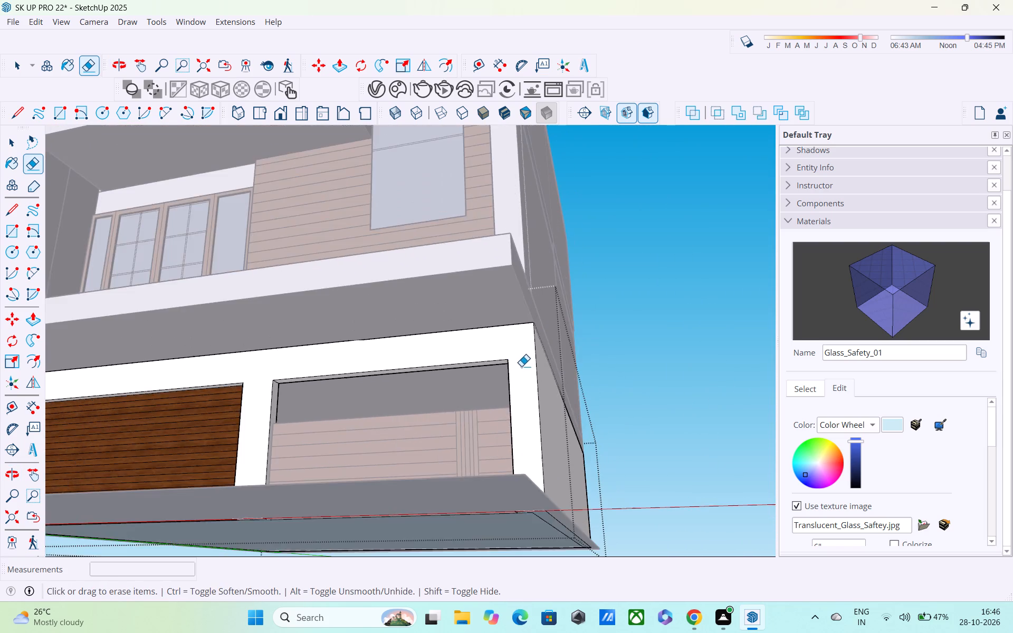
{"action": "middle_click_drag", "start_coordinate": [484, 372], "coordinate": [536, 405]}
{"action": "key", "text": "space"}
{"action": "left_click", "coordinate": [727, 285]}
Examine the front elevation, balconies and side wall from several angles.
{"action": "middle_click_drag", "start_coordinate": [619, 371], "coordinate": [589, 449]}
{"action": "scroll", "coordinate": [619, 382], "scroll_direction": "down", "scroll_amount": 1}
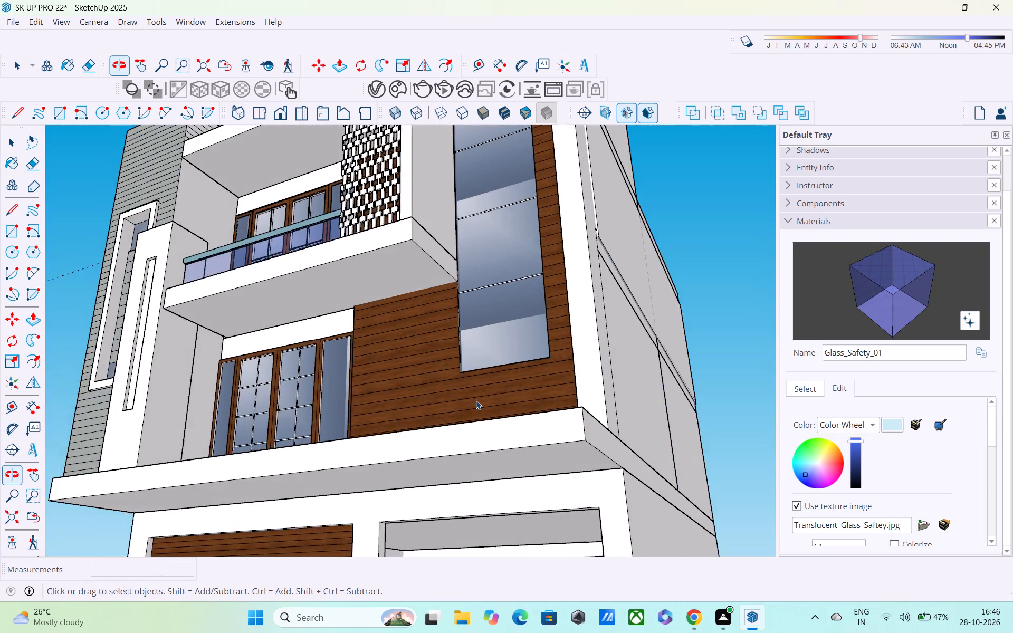
{"action": "scroll", "coordinate": [472, 386], "scroll_direction": "down", "scroll_amount": 6}
{"action": "middle_click_drag", "start_coordinate": [503, 372], "coordinate": [437, 453]}
{"action": "scroll", "coordinate": [469, 362], "scroll_direction": "up", "scroll_amount": 5}
{"action": "middle_click_drag", "start_coordinate": [529, 364], "coordinate": [429, 432]}
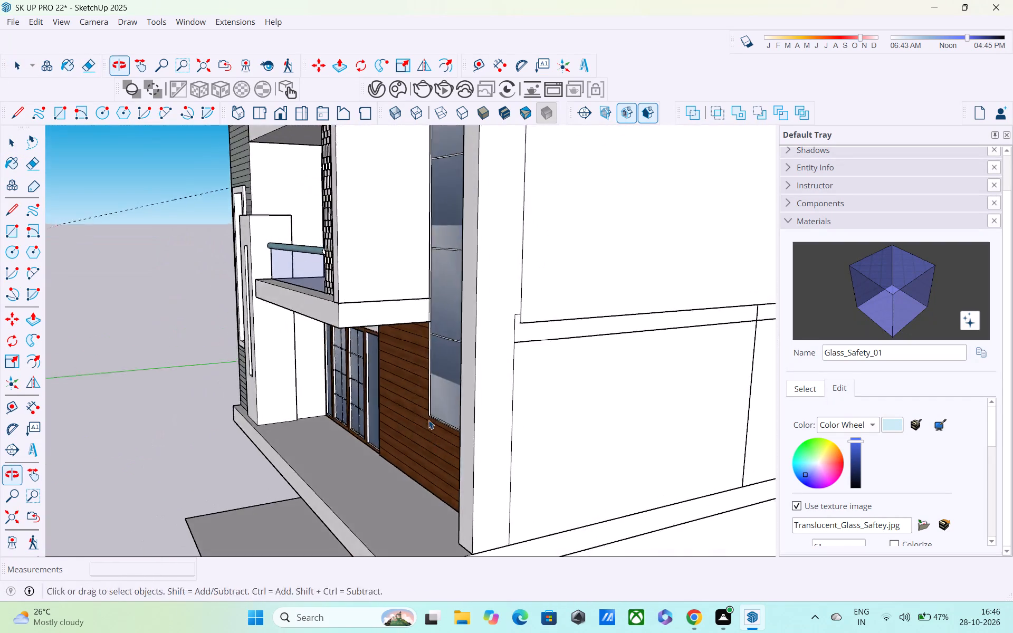
{"action": "scroll", "coordinate": [429, 417], "scroll_direction": "down", "scroll_amount": 6}
{"action": "middle_click_drag", "start_coordinate": [465, 414], "coordinate": [661, 366]}
{"action": "scroll", "coordinate": [559, 382], "scroll_direction": "down", "scroll_amount": 5}
{"action": "middle_click_drag", "start_coordinate": [489, 418], "coordinate": [397, 475]}
{"action": "scroll", "coordinate": [400, 479], "scroll_direction": "up", "scroll_amount": 1}
{"action": "scroll", "coordinate": [404, 437], "scroll_direction": "up", "scroll_amount": 6}
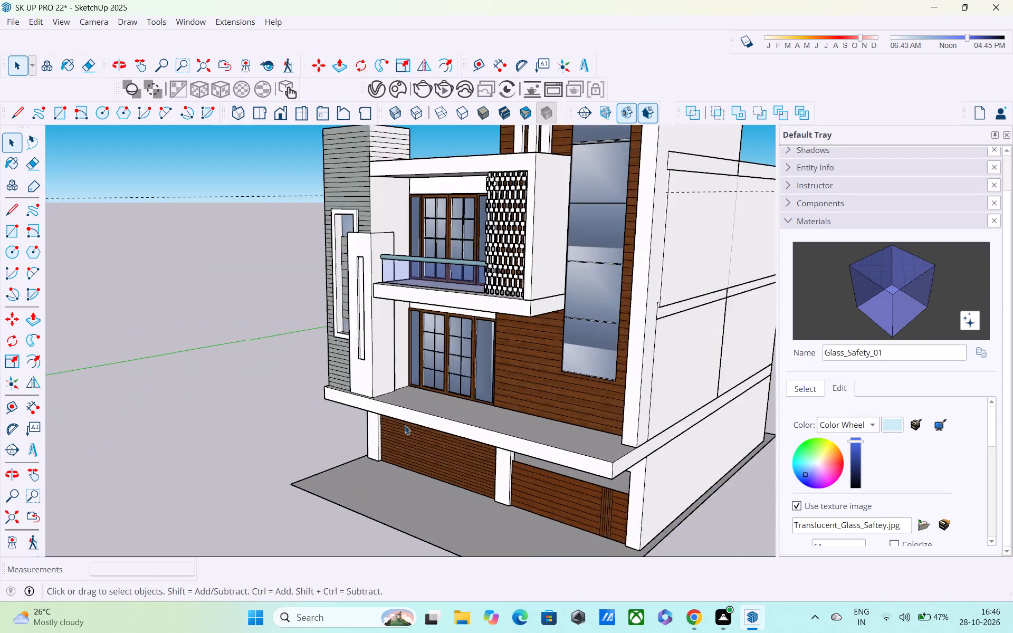
{"action": "scroll", "coordinate": [406, 407], "scroll_direction": "up", "scroll_amount": 1}
{"action": "middle_click_drag", "start_coordinate": [406, 407], "coordinate": [398, 390]}
{"action": "scroll", "coordinate": [417, 380], "scroll_direction": "down", "scroll_amount": 2}
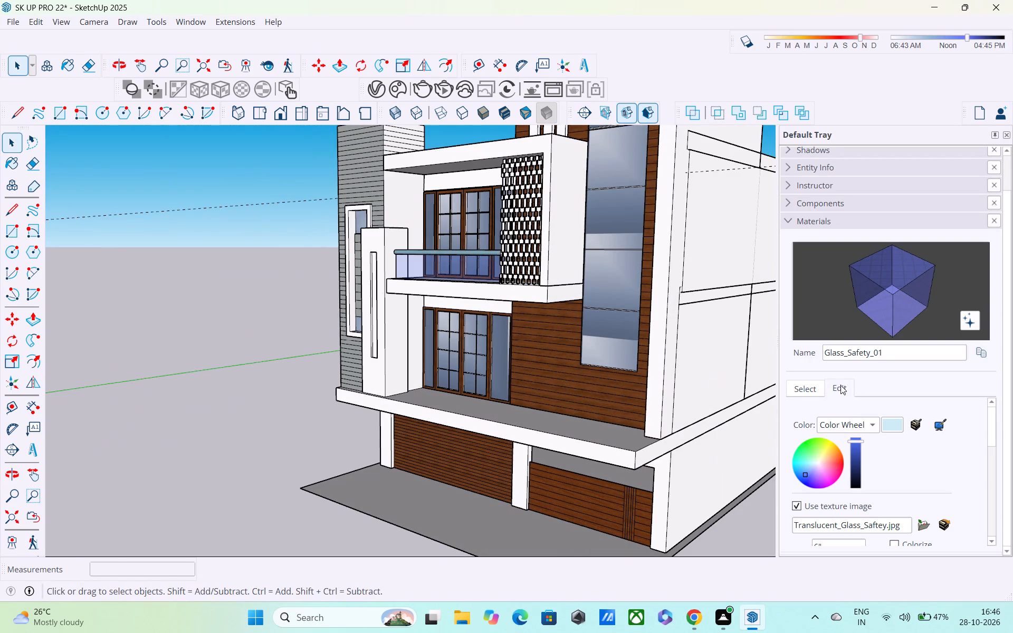
Show the Wood collection in the materials library.
{"action": "left_click", "coordinate": [797, 391]}
{"action": "left_click", "coordinate": [876, 396]}
{"action": "left_click", "coordinate": [874, 409]}
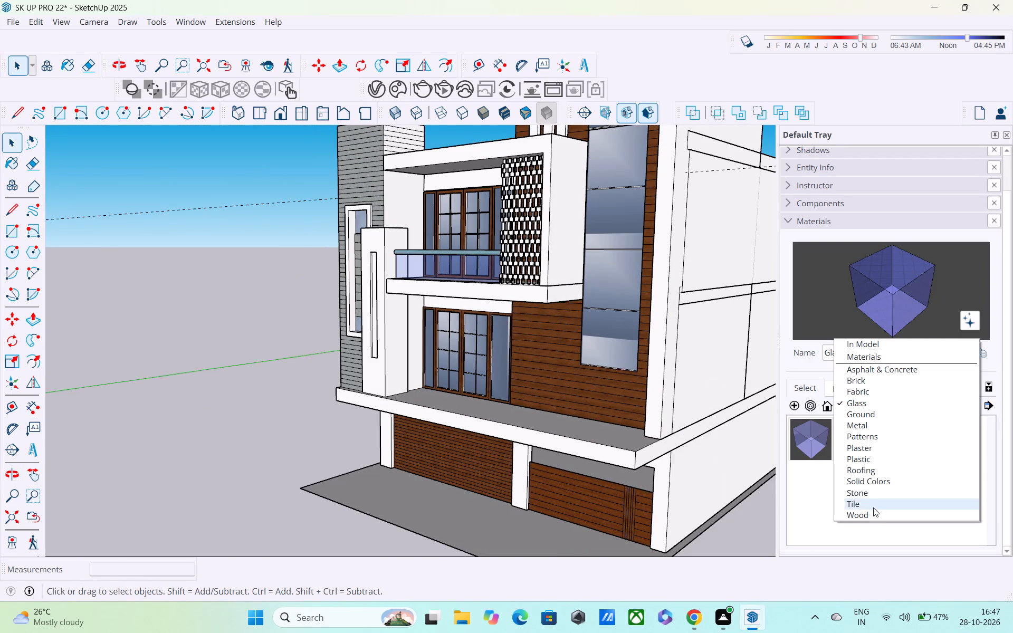
{"action": "left_click", "coordinate": [871, 517]}
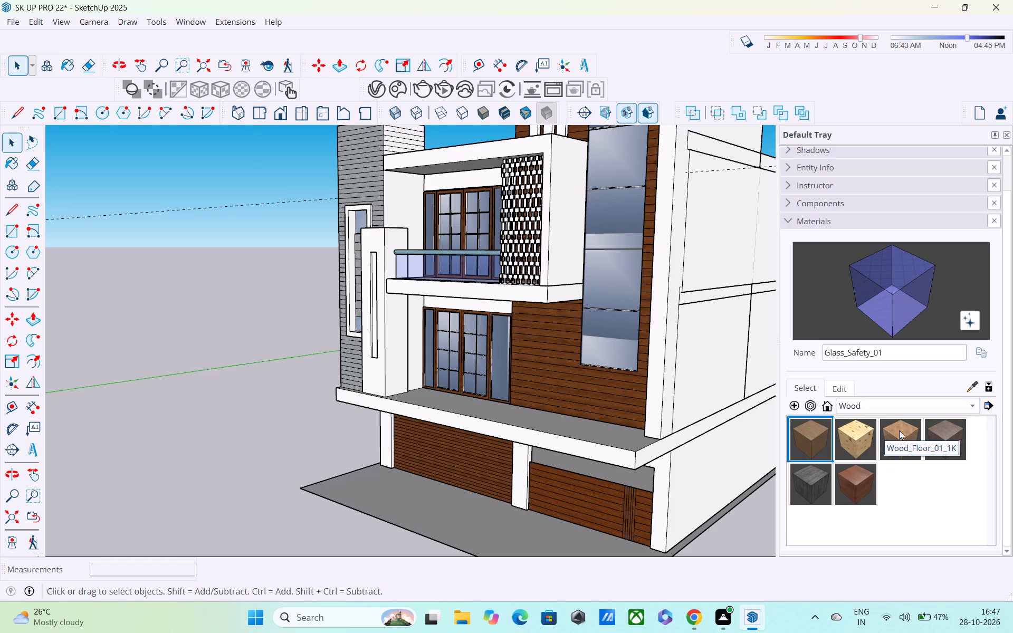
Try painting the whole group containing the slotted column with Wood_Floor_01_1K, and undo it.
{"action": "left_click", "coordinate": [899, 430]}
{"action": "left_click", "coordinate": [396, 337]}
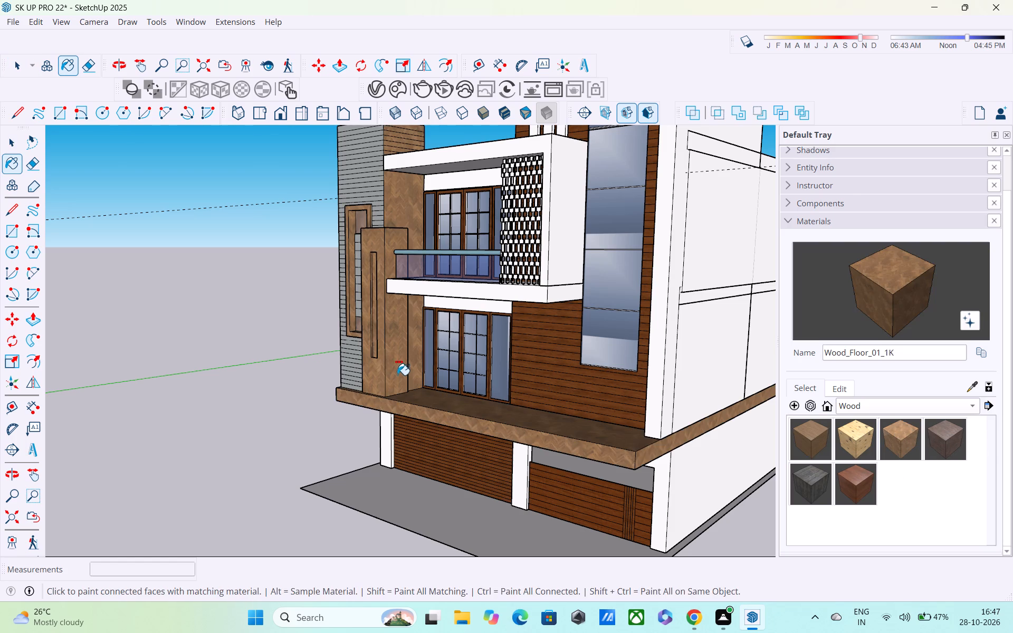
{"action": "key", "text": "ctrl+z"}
Open the group containing the tall slotted column beside the balconies for editing.
{"action": "key", "text": "space"}
{"action": "left_click", "coordinate": [413, 358]}
{"action": "double_click", "coordinate": [400, 367]}
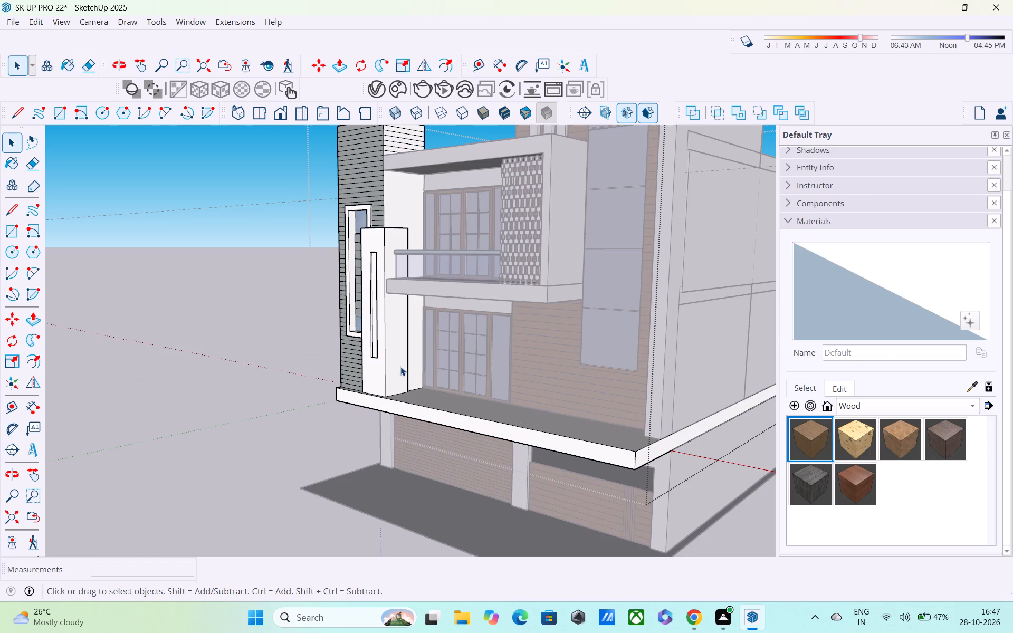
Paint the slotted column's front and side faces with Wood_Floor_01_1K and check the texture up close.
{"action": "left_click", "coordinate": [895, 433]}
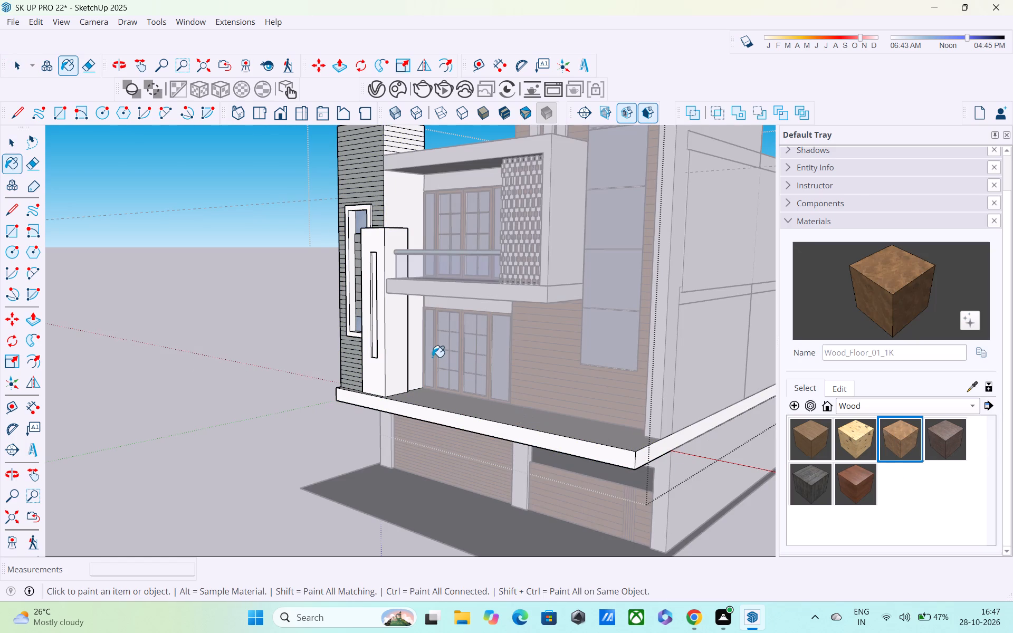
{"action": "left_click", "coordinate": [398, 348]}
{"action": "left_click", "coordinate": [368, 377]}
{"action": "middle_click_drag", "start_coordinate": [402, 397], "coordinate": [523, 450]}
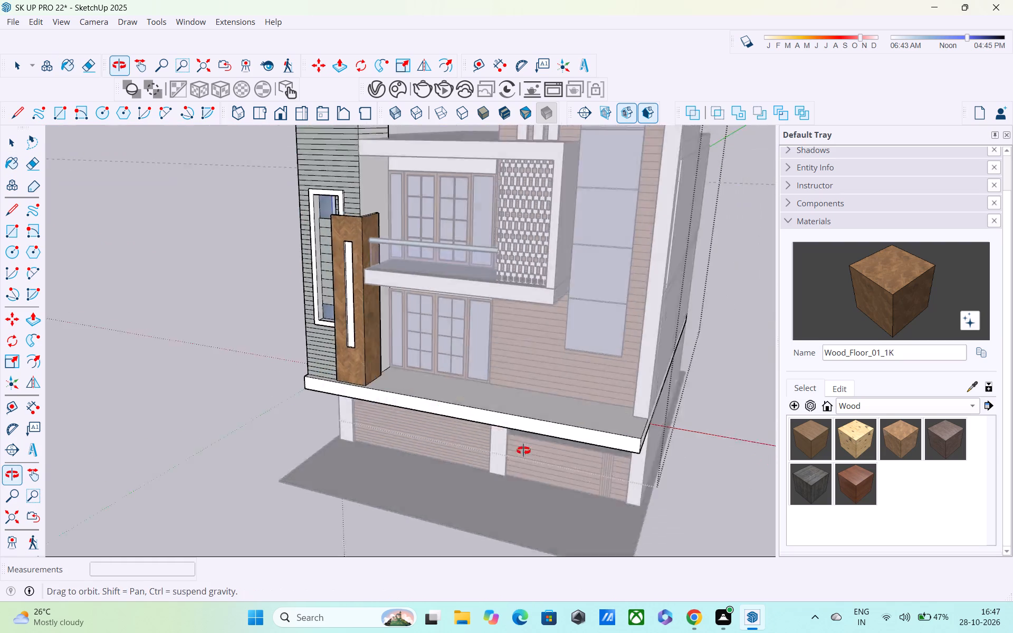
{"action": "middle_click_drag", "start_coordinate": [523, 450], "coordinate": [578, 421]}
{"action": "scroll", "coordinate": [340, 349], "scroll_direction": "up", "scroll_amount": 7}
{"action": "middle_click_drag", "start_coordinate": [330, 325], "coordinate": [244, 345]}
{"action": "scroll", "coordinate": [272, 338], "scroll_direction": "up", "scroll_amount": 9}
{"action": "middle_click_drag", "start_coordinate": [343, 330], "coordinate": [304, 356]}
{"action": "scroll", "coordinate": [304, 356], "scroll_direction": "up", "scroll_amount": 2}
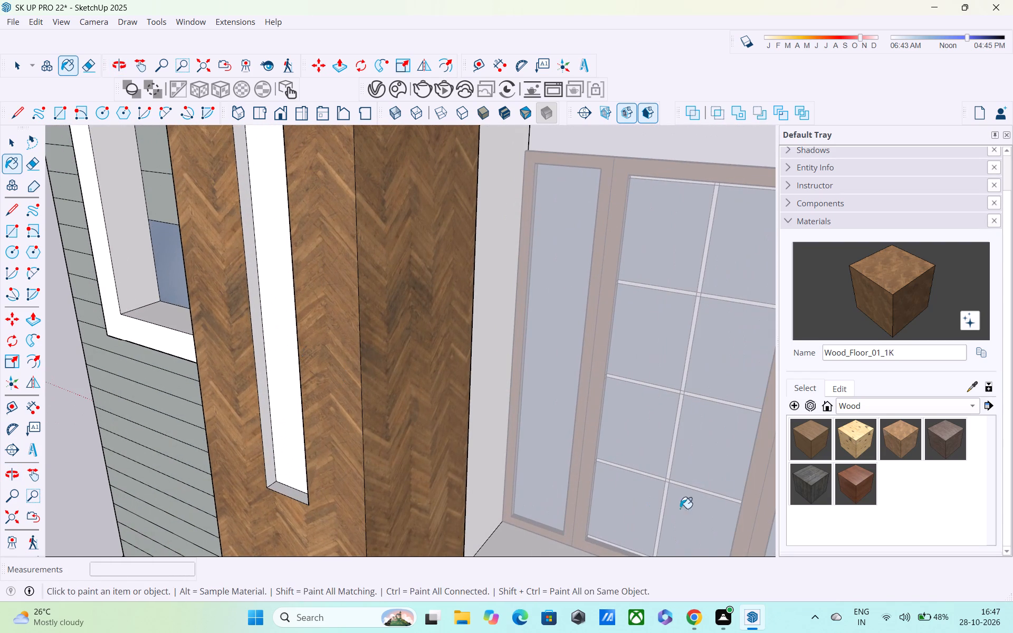
Paint the slotted column's front and side faces with Plywood_01_1K.
{"action": "left_click", "coordinate": [819, 440]}
{"action": "left_click", "coordinate": [419, 412]}
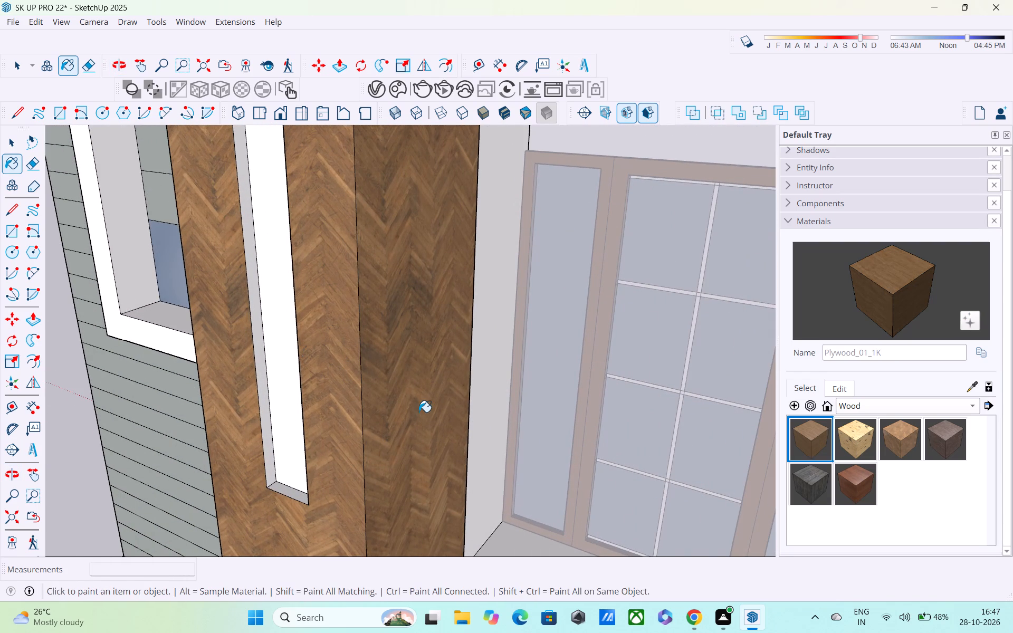
{"action": "left_click", "coordinate": [242, 414]}
Paint the bottom and both side inner faces of the column's vertical slot with the same plywood material.
{"action": "scroll", "coordinate": [317, 420], "scroll_direction": "down", "scroll_amount": 3}
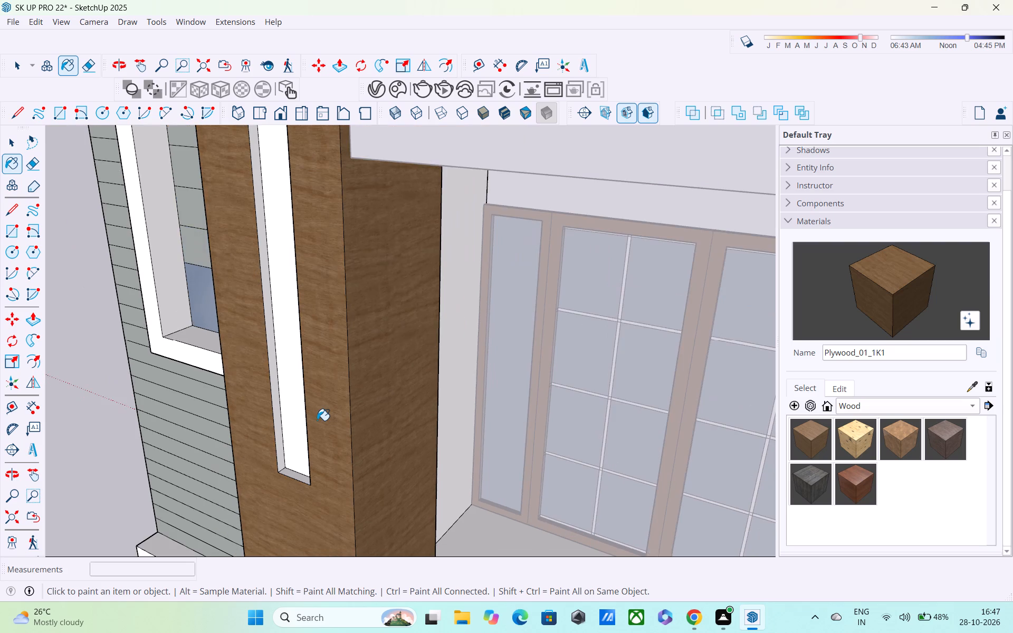
{"action": "scroll", "coordinate": [303, 409], "scroll_direction": "up", "scroll_amount": 4}
{"action": "left_click", "coordinate": [262, 402]}
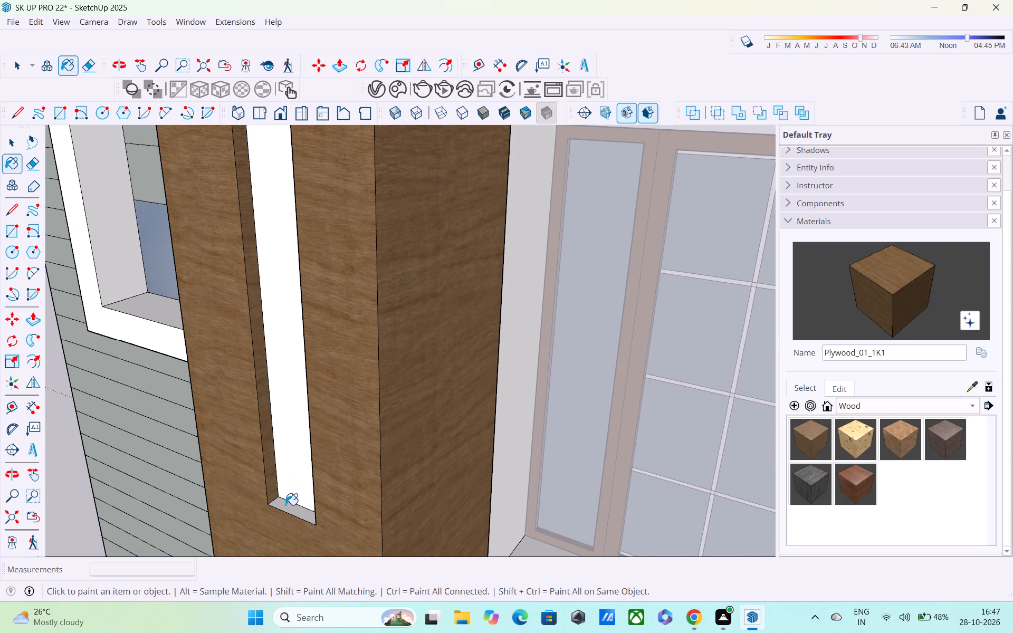
{"action": "left_click", "coordinate": [285, 505]}
{"action": "middle_click_drag", "start_coordinate": [331, 493], "coordinate": [681, 351]}
{"action": "left_click", "coordinate": [345, 416]}
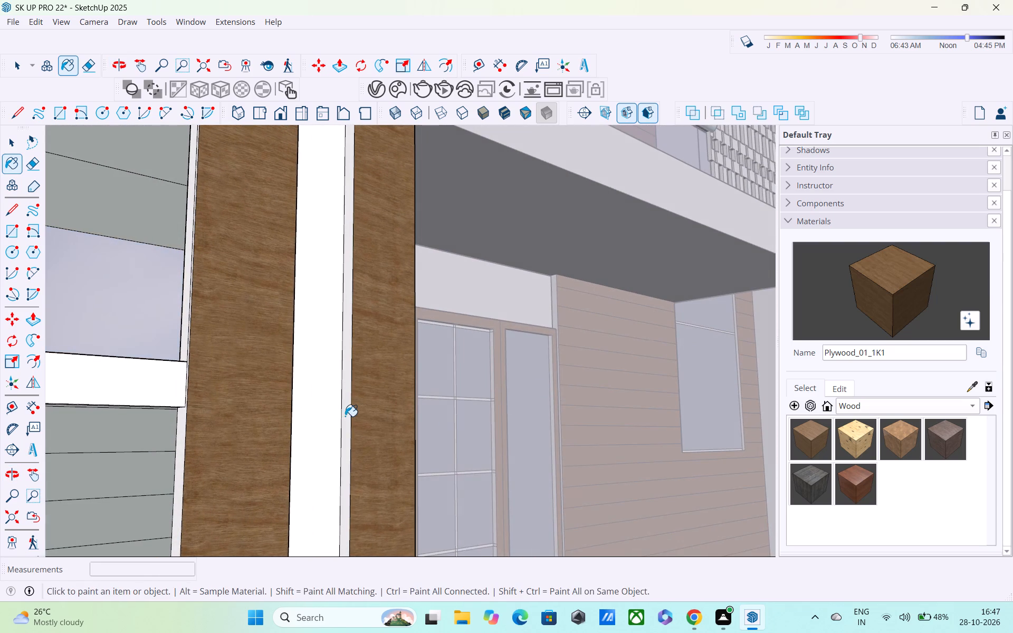
Paint the top inner face of the column's slot with the plywood material and close the group.
{"action": "middle_click_drag", "start_coordinate": [345, 416], "coordinate": [361, 446]}
{"action": "middle_click_drag", "start_coordinate": [364, 447], "coordinate": [447, 522], "text": "shift"}
{"action": "scroll", "coordinate": [459, 398], "scroll_direction": "down", "scroll_amount": 2}
{"action": "middle_click_drag", "start_coordinate": [459, 399], "coordinate": [470, 525]}
{"action": "middle_click_drag", "start_coordinate": [470, 385], "coordinate": [490, 565]}
{"action": "middle_click_drag", "start_coordinate": [503, 411], "coordinate": [465, 410]}
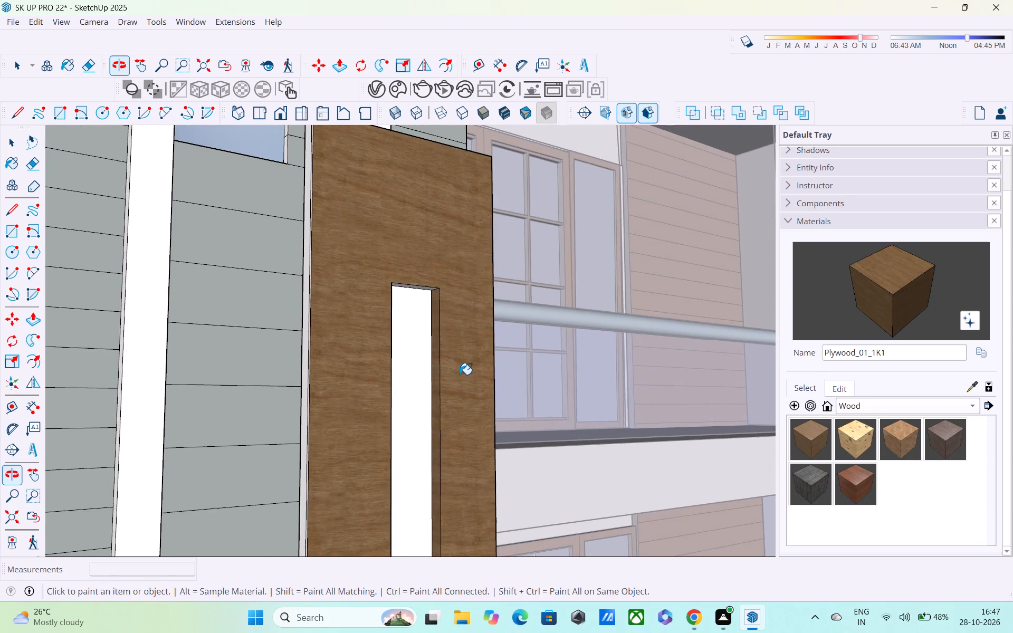
{"action": "scroll", "coordinate": [451, 356], "scroll_direction": "up", "scroll_amount": 1}
{"action": "middle_click_drag", "start_coordinate": [447, 347], "coordinate": [434, 268]}
{"action": "scroll", "coordinate": [422, 246], "scroll_direction": "up", "scroll_amount": 4}
{"action": "left_click", "coordinate": [407, 229]}
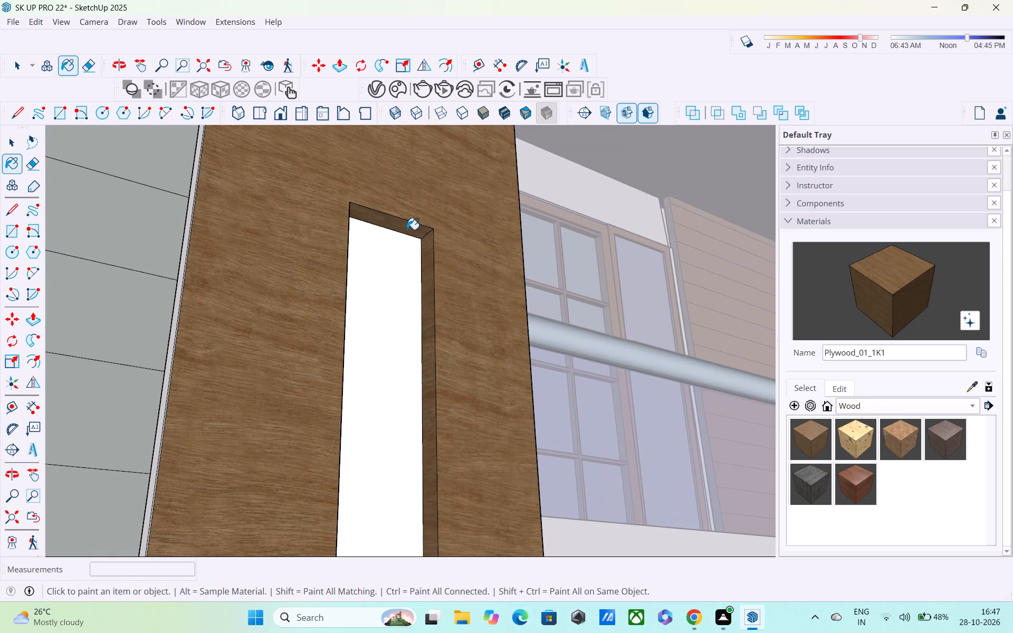
{"action": "scroll", "coordinate": [414, 234], "scroll_direction": "down", "scroll_amount": 5}
{"action": "scroll", "coordinate": [436, 272], "scroll_direction": "up", "scroll_amount": 1}
{"action": "middle_click_drag", "start_coordinate": [437, 273], "coordinate": [303, 338]}
{"action": "scroll", "coordinate": [305, 333], "scroll_direction": "down", "scroll_amount": 9}
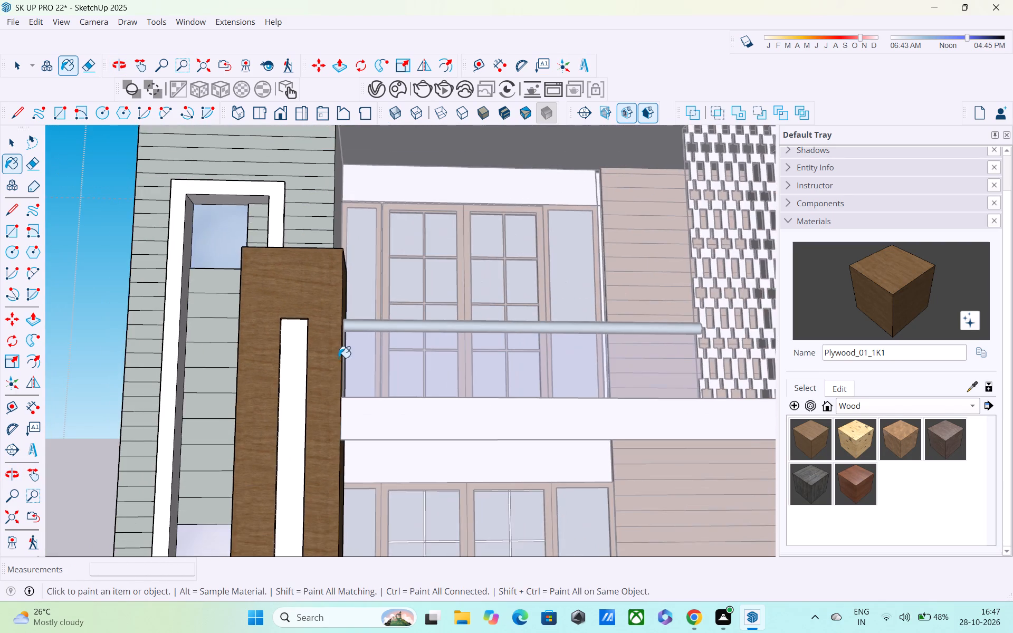
{"action": "scroll", "coordinate": [339, 360], "scroll_direction": "down", "scroll_amount": 9}
{"action": "key", "text": "space"}
{"action": "left_click", "coordinate": [163, 344]}
Lighten the color of the column's plywood material slightly.
{"action": "scroll", "coordinate": [319, 354], "scroll_direction": "down", "scroll_amount": 2}
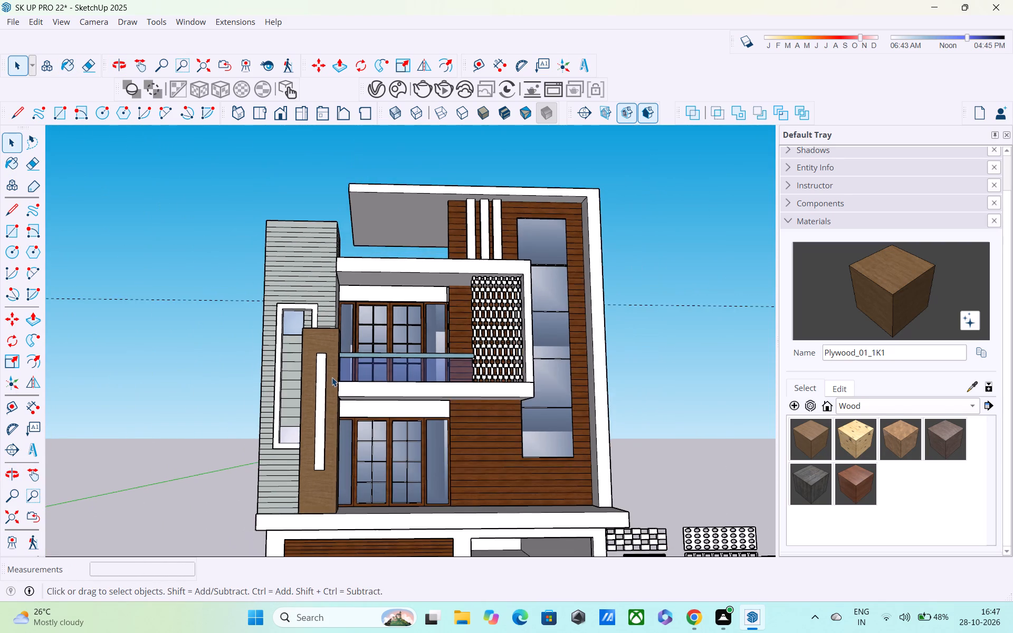
{"action": "middle_click_drag", "start_coordinate": [332, 378], "coordinate": [288, 430]}
{"action": "scroll", "coordinate": [312, 410], "scroll_direction": "down", "scroll_amount": 4}
{"action": "middle_click_drag", "start_coordinate": [312, 410], "coordinate": [297, 410]}
{"action": "scroll", "coordinate": [297, 409], "scroll_direction": "up", "scroll_amount": 1}
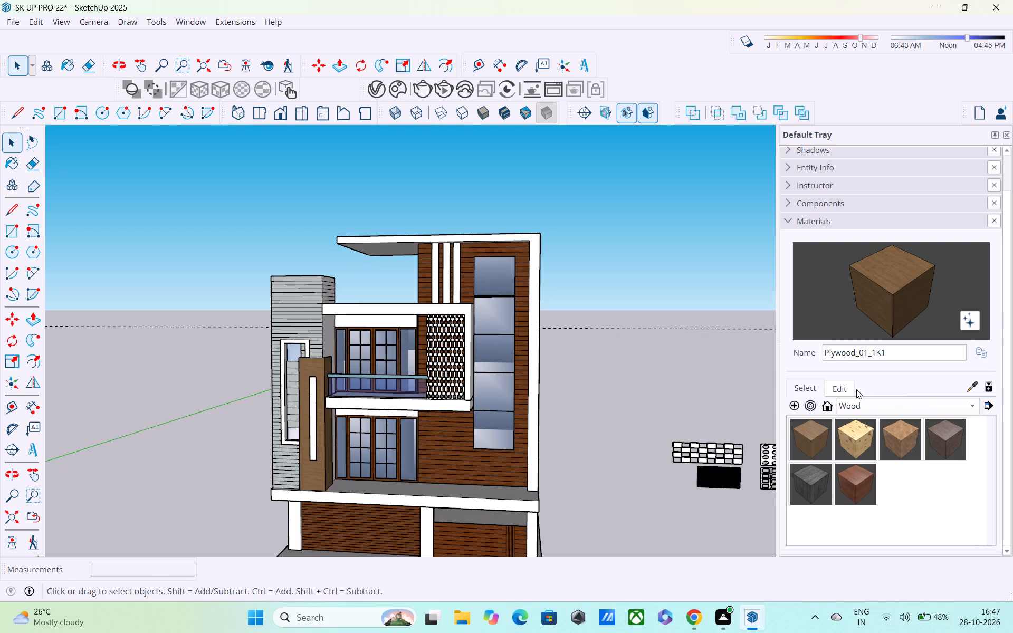
{"action": "left_click", "coordinate": [830, 388]}
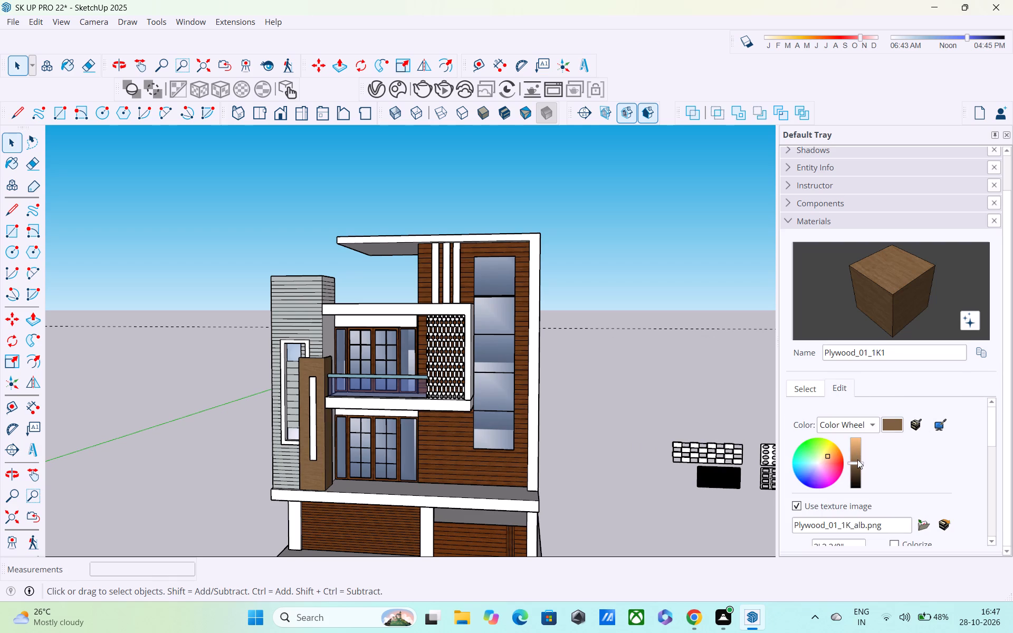
{"action": "left_click_drag", "start_coordinate": [857, 459], "coordinate": [863, 463]}
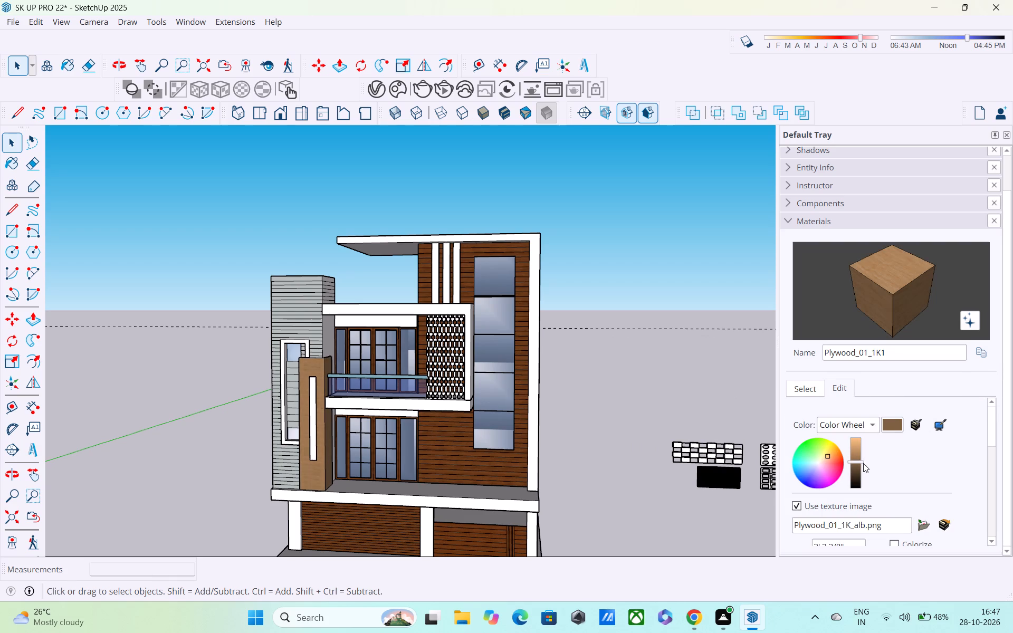
{"action": "left_click_drag", "start_coordinate": [863, 463], "coordinate": [864, 463]}
{"action": "key", "text": "space"}
{"action": "left_click", "coordinate": [676, 404]}
Examine the front façade and the plywood-clad column from several angles and distances.
{"action": "scroll", "coordinate": [626, 456], "scroll_direction": "up", "scroll_amount": 5}
{"action": "scroll", "coordinate": [577, 451], "scroll_direction": "up", "scroll_amount": 1}
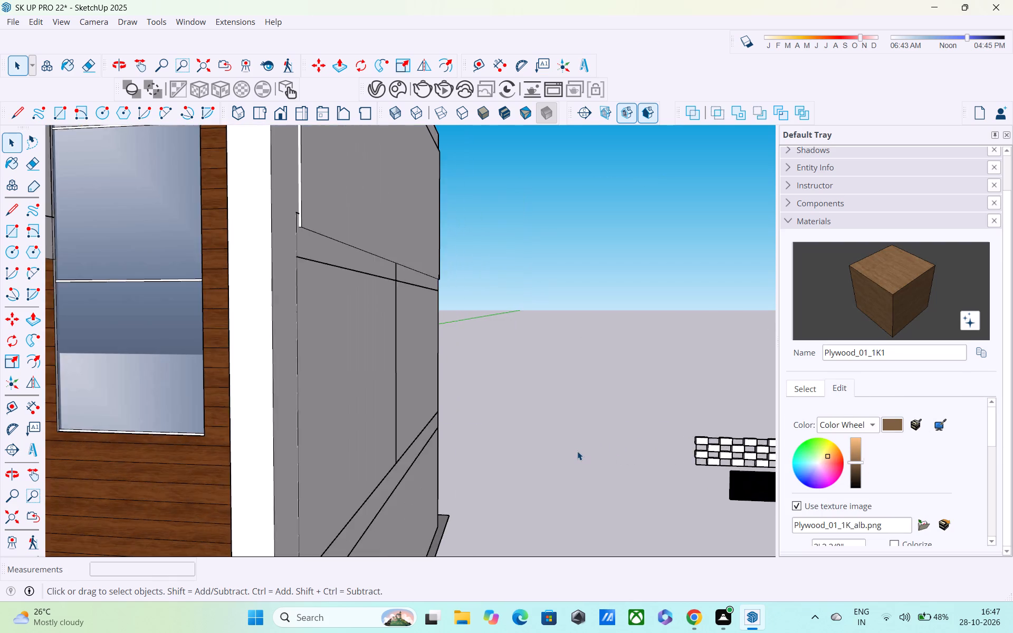
{"action": "scroll", "coordinate": [577, 451], "scroll_direction": "down", "scroll_amount": 6}
{"action": "middle_click_drag", "start_coordinate": [577, 453], "coordinate": [681, 408], "text": "shift"}
{"action": "middle_click_drag", "start_coordinate": [658, 435], "coordinate": [503, 430]}
{"action": "scroll", "coordinate": [500, 430], "scroll_direction": "up", "scroll_amount": 5}
{"action": "middle_click_drag", "start_coordinate": [463, 444], "coordinate": [467, 444], "text": "shift"}
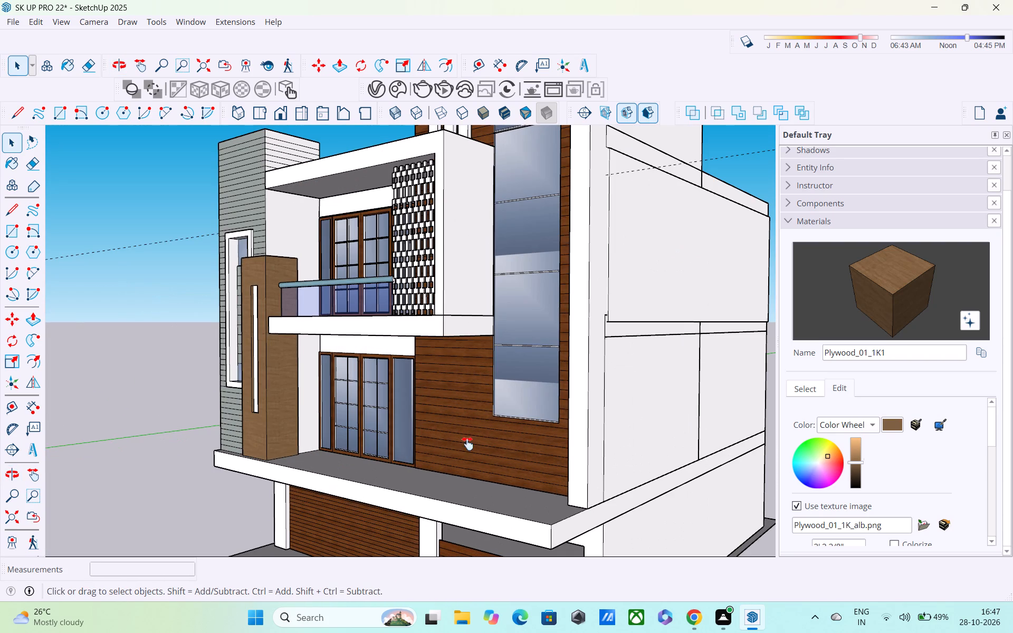
{"action": "middle_click_drag", "start_coordinate": [467, 444], "coordinate": [614, 428], "text": "shift"}
{"action": "scroll", "coordinate": [614, 427], "scroll_direction": "down", "scroll_amount": 4}
{"action": "middle_click_drag", "start_coordinate": [614, 428], "coordinate": [501, 445]}
{"action": "scroll", "coordinate": [613, 428], "scroll_direction": "up", "scroll_amount": 1}
{"action": "scroll", "coordinate": [484, 447], "scroll_direction": "down", "scroll_amount": 4}
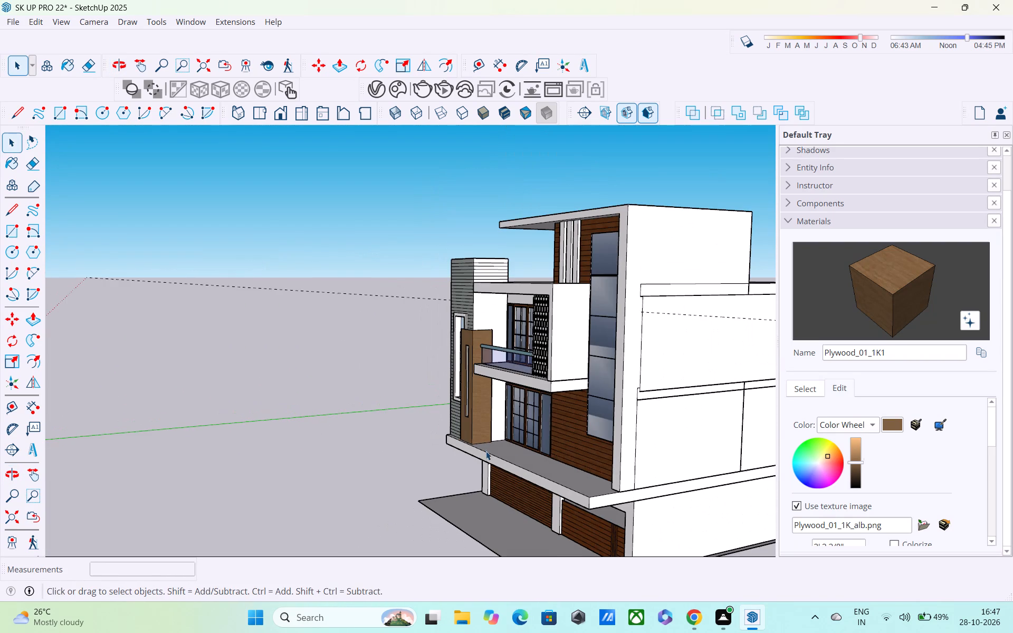
{"action": "scroll", "coordinate": [533, 447], "scroll_direction": "down", "scroll_amount": 3}
{"action": "middle_click_drag", "start_coordinate": [540, 448], "coordinate": [551, 483], "text": "shift"}
{"action": "scroll", "coordinate": [535, 475], "scroll_direction": "up", "scroll_amount": 4}
{"action": "scroll", "coordinate": [509, 465], "scroll_direction": "down", "scroll_amount": 1}
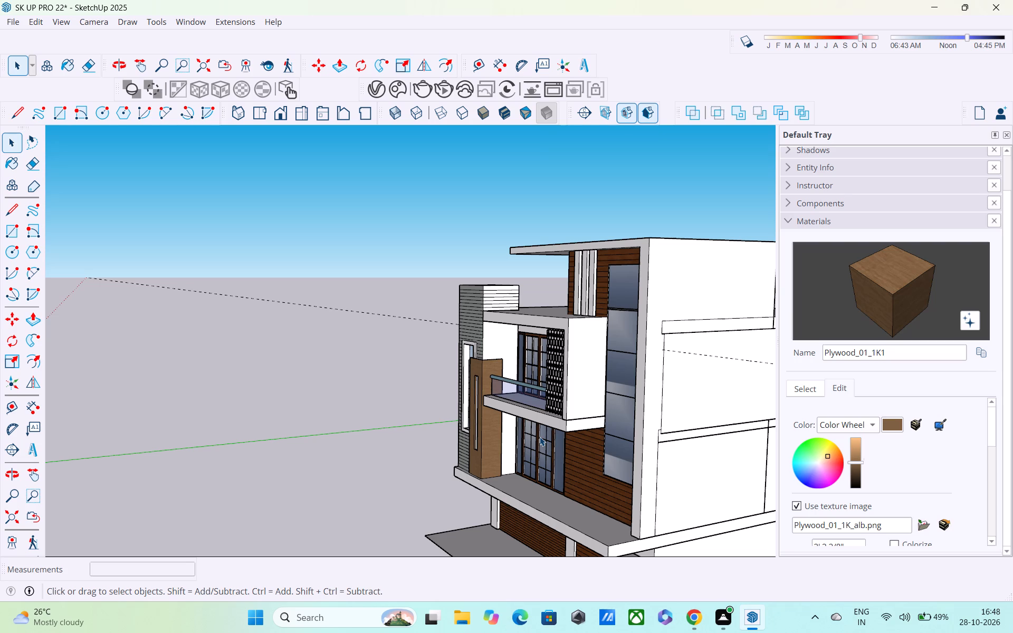
Draw a 3' vertical line upward from the base edge of the plywood column's side face.
{"action": "scroll", "coordinate": [443, 475], "scroll_direction": "up", "scroll_amount": 3}
{"action": "scroll", "coordinate": [560, 472], "scroll_direction": "up", "scroll_amount": 1}
{"action": "middle_click_drag", "start_coordinate": [560, 472], "coordinate": [506, 429]}
{"action": "scroll", "coordinate": [506, 429], "scroll_direction": "up", "scroll_amount": 1}
{"action": "scroll", "coordinate": [508, 497], "scroll_direction": "up", "scroll_amount": 3}
{"action": "key", "text": "l"}
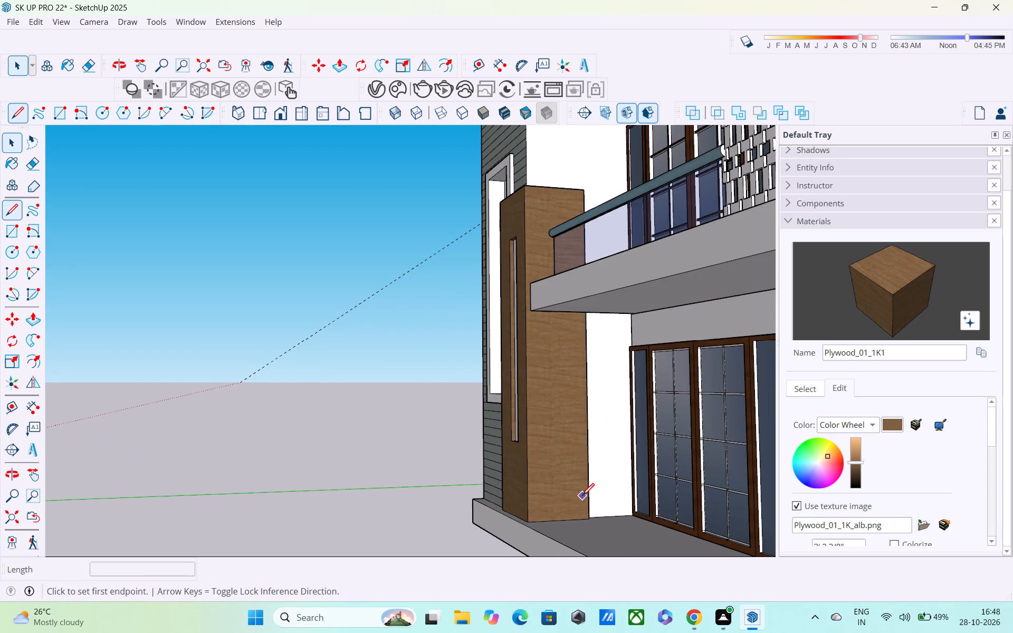
{"action": "left_click", "coordinate": [548, 522]}
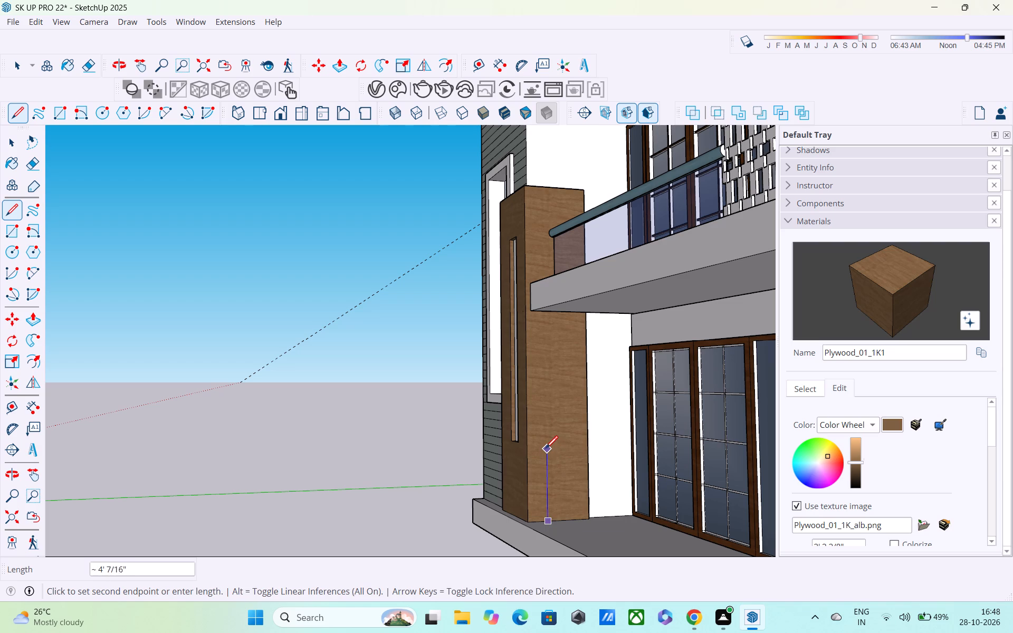
{"action": "key", "text": "Escape"}
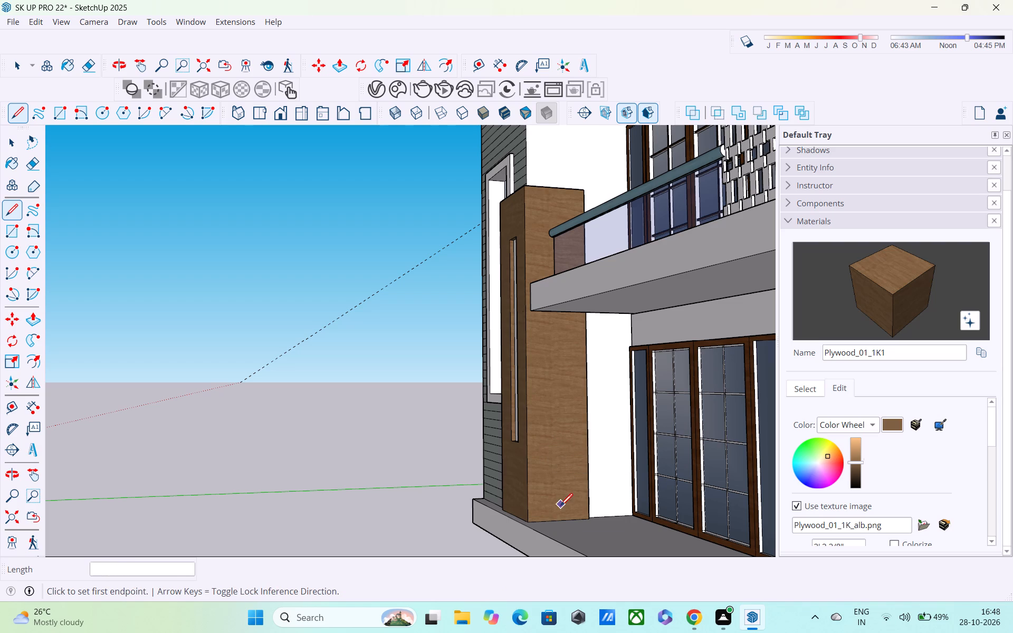
{"action": "left_click", "coordinate": [562, 525]}
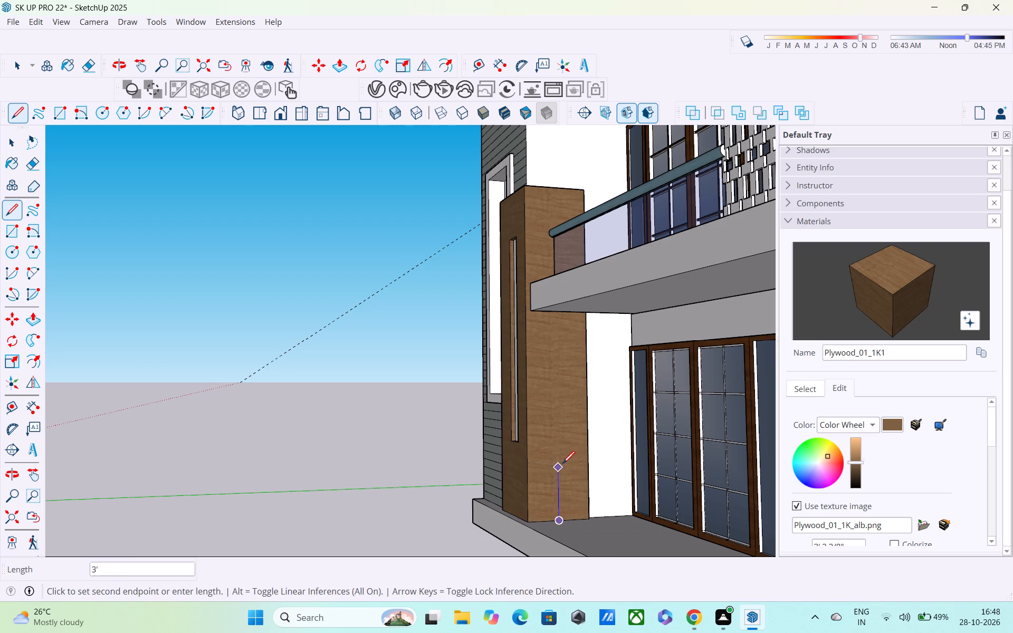
{"action": "type", "text": "3'"}
{"action": "key", "text": "Return"}
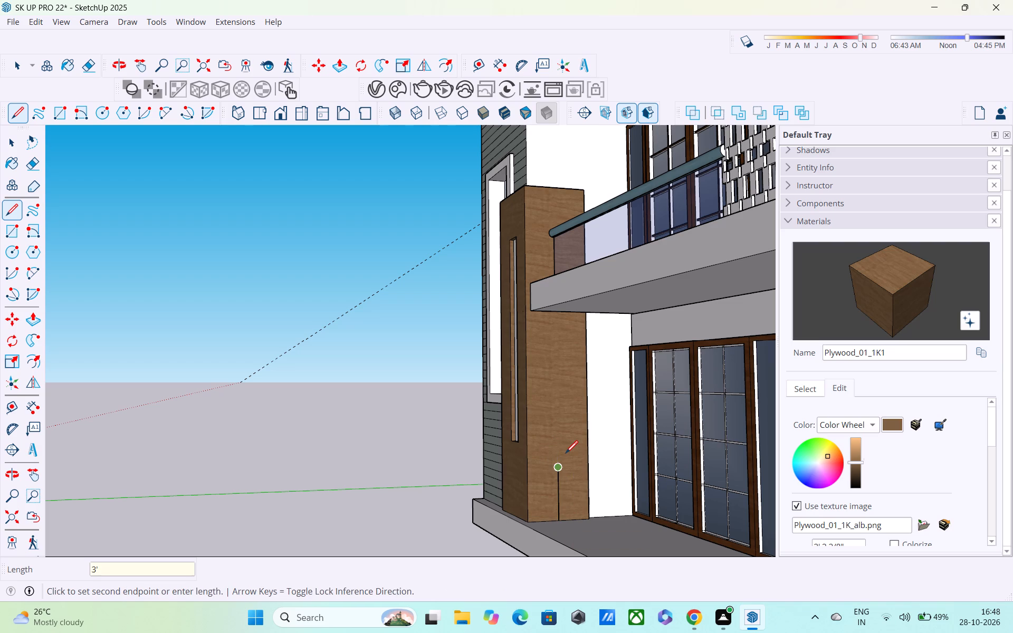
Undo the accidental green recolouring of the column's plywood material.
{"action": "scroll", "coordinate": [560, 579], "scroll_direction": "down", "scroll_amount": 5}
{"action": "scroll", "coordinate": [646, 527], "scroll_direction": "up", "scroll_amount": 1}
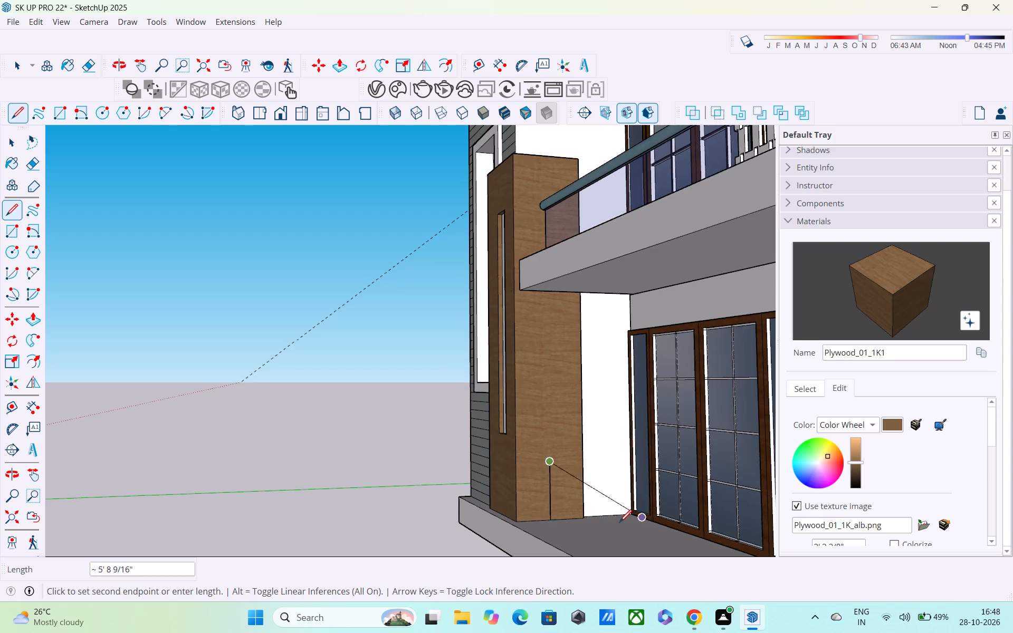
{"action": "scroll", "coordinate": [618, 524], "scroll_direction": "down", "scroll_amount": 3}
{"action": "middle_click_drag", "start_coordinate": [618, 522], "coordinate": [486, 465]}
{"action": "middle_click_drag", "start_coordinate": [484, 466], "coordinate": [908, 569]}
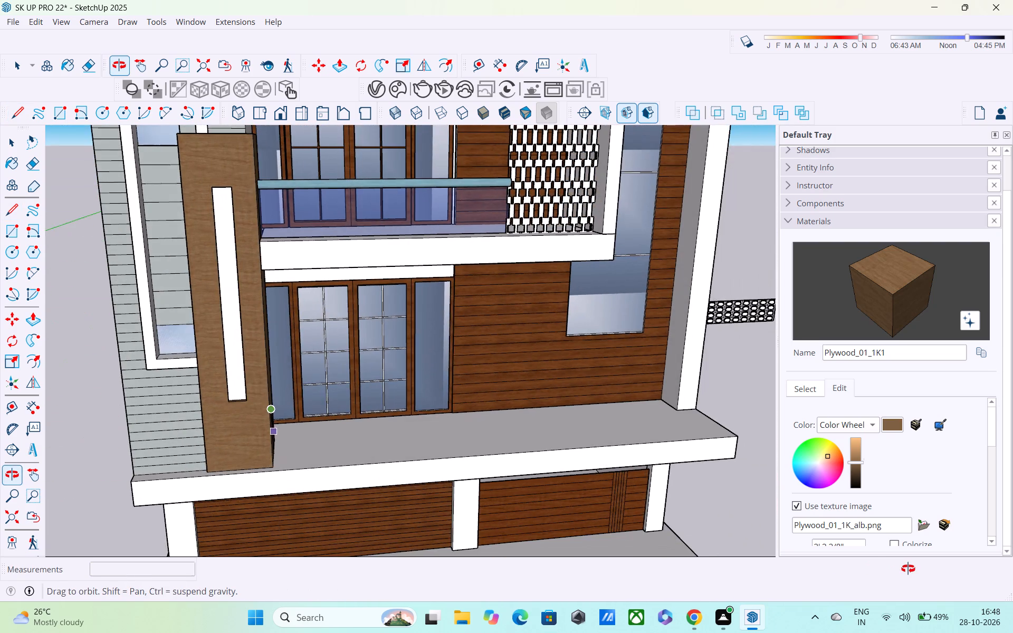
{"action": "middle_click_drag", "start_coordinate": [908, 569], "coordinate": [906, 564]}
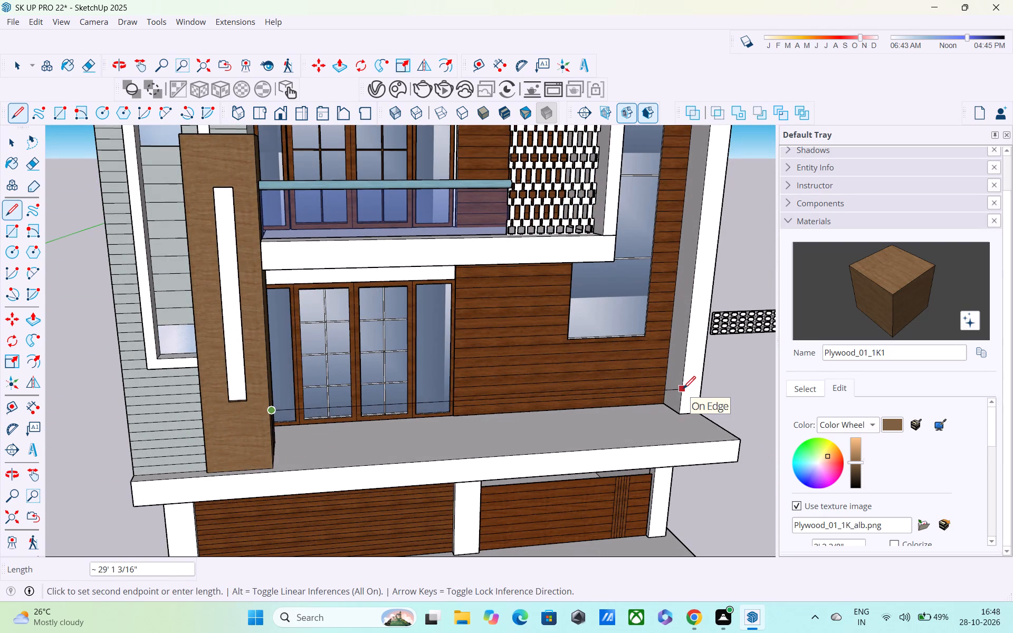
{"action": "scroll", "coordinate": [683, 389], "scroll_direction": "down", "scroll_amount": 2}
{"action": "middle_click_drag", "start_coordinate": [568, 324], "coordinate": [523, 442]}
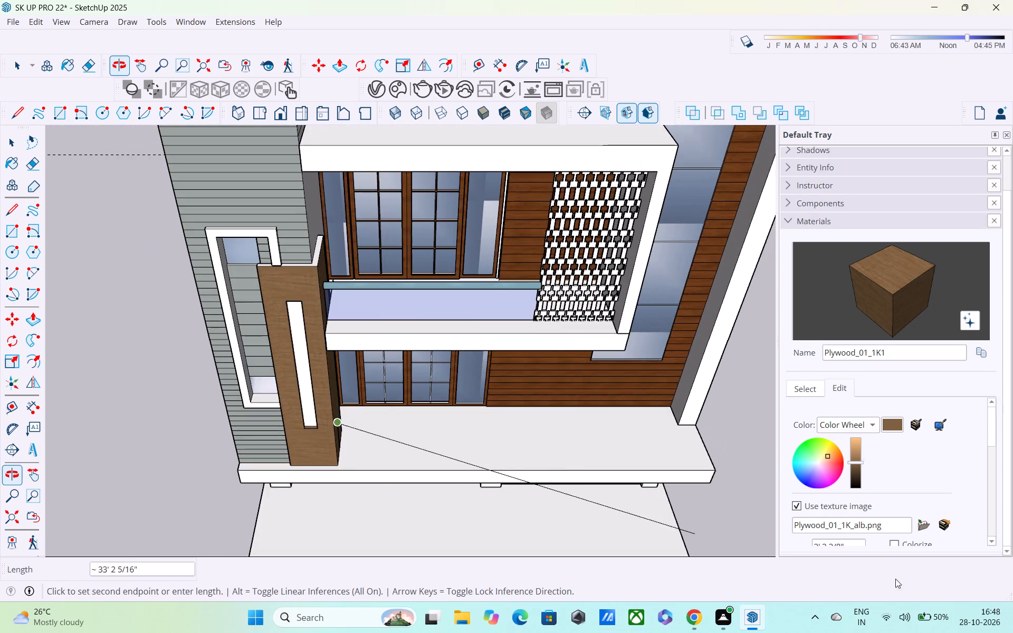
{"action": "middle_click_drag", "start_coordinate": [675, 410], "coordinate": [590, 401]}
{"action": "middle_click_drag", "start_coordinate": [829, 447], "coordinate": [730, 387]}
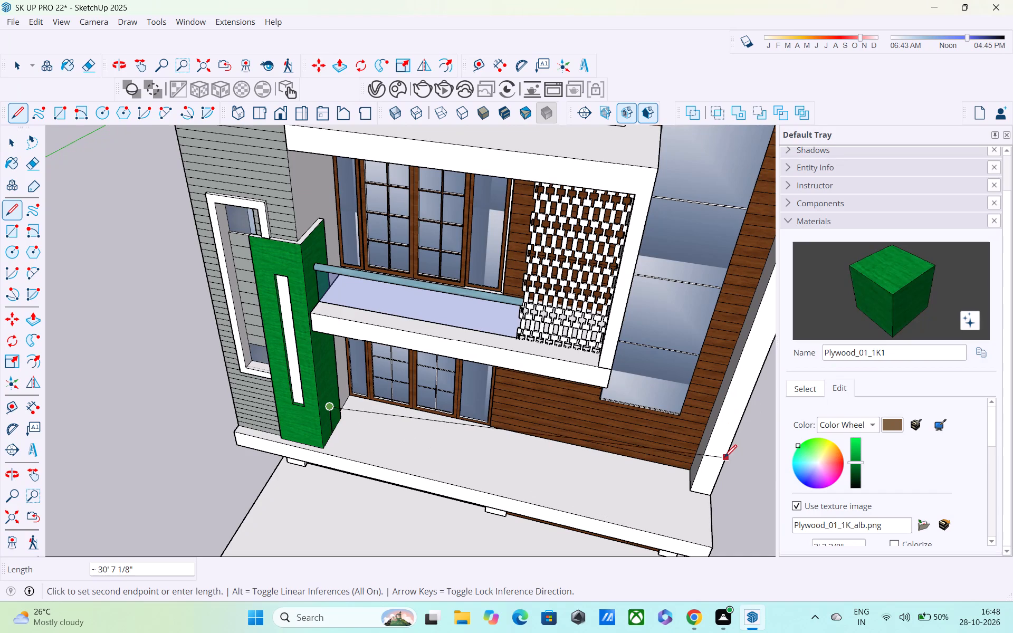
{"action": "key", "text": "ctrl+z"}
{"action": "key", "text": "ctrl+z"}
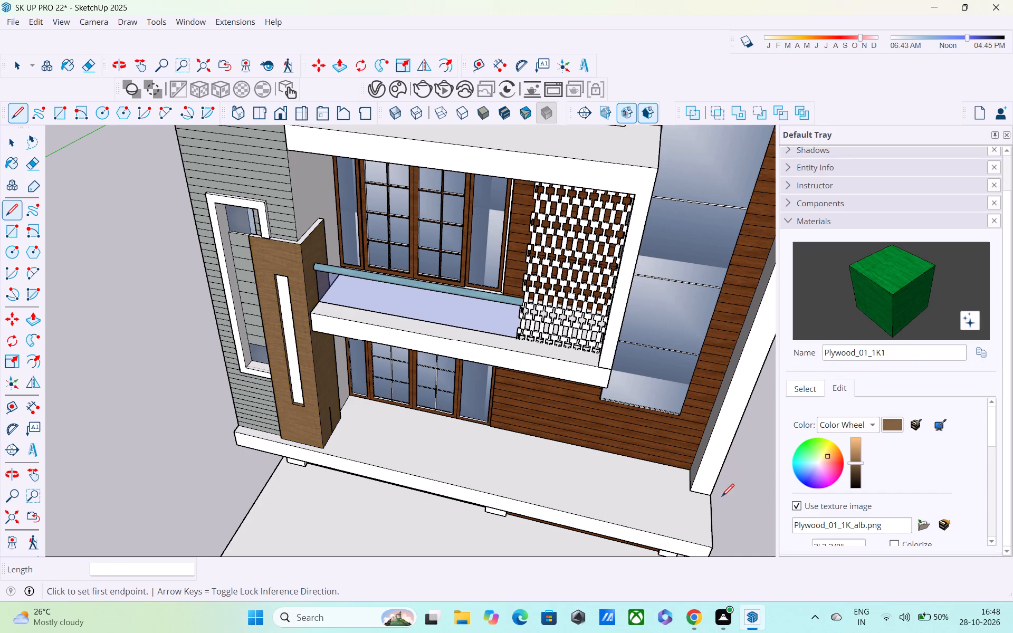
Extend the vertical line on the column's side face upward by another 1.5'.
{"action": "scroll", "coordinate": [716, 505], "scroll_direction": "down", "scroll_amount": 1}
{"action": "middle_click_drag", "start_coordinate": [710, 504], "coordinate": [680, 446]}
{"action": "scroll", "coordinate": [673, 471], "scroll_direction": "down", "scroll_amount": 4}
{"action": "middle_click_drag", "start_coordinate": [630, 494], "coordinate": [616, 454]}
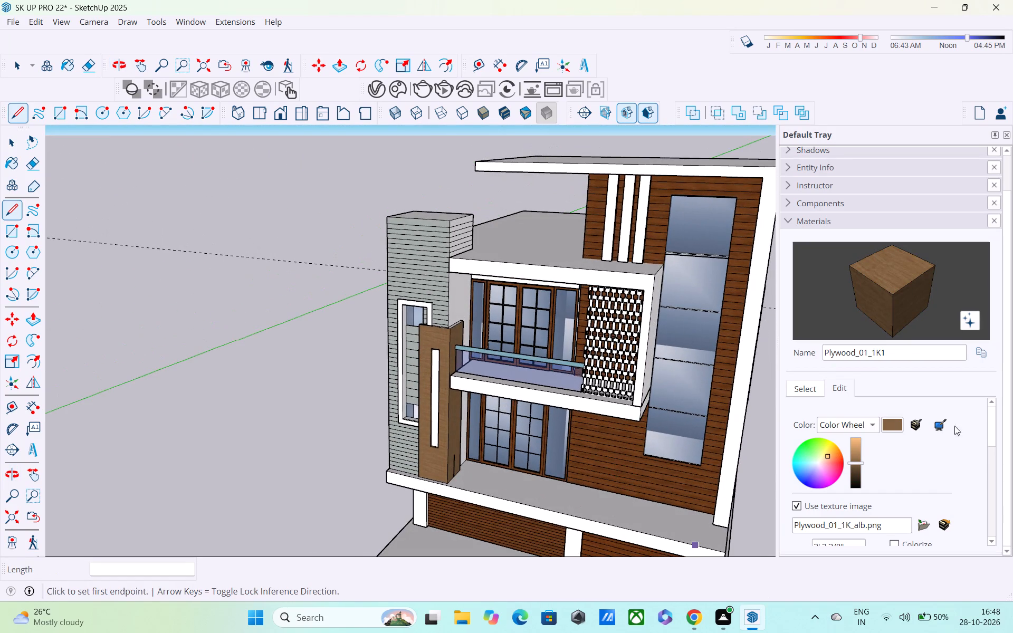
{"action": "middle_click_drag", "start_coordinate": [505, 510], "coordinate": [479, 438]}
{"action": "scroll", "coordinate": [469, 480], "scroll_direction": "up", "scroll_amount": 5}
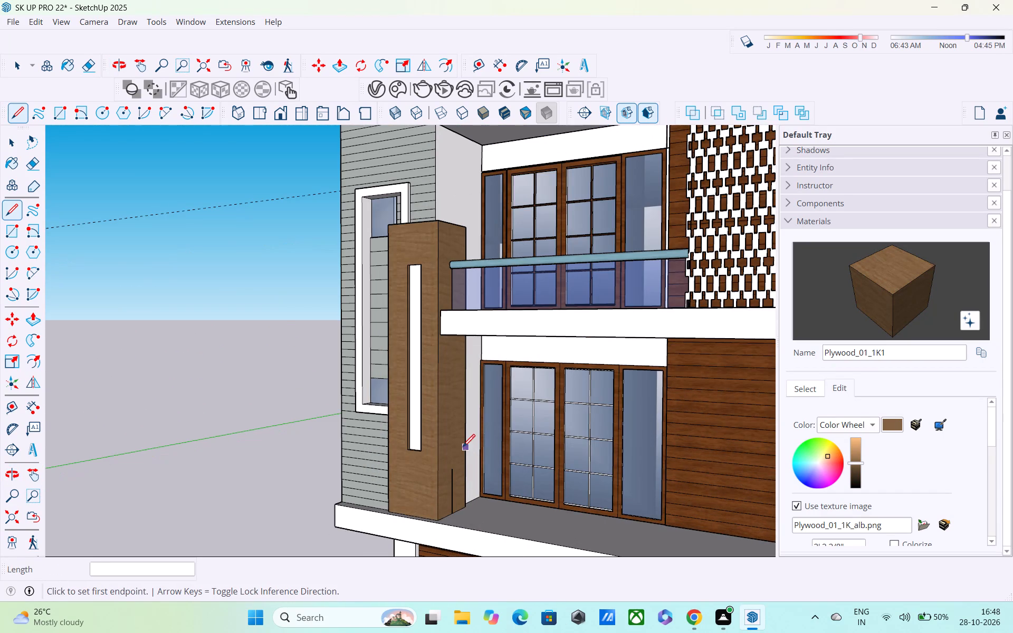
{"action": "key", "text": "grave"}
{"action": "key", "text": "Escape"}
{"action": "key", "text": "l"}
{"action": "left_click", "coordinate": [451, 477]}
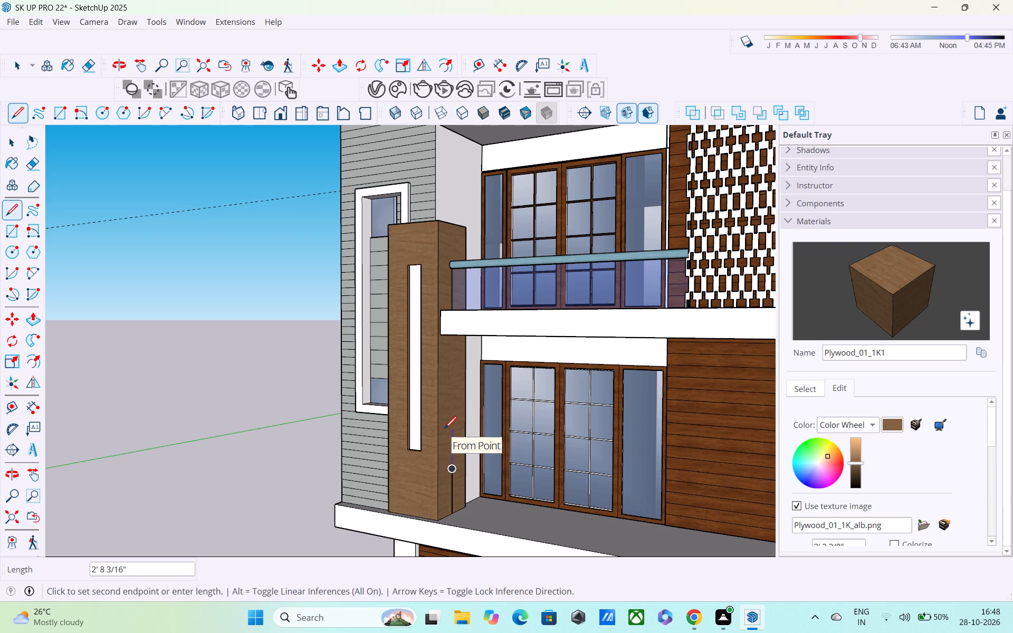
{"action": "type", "text": "1.5'"}
{"action": "key", "text": "Return"}
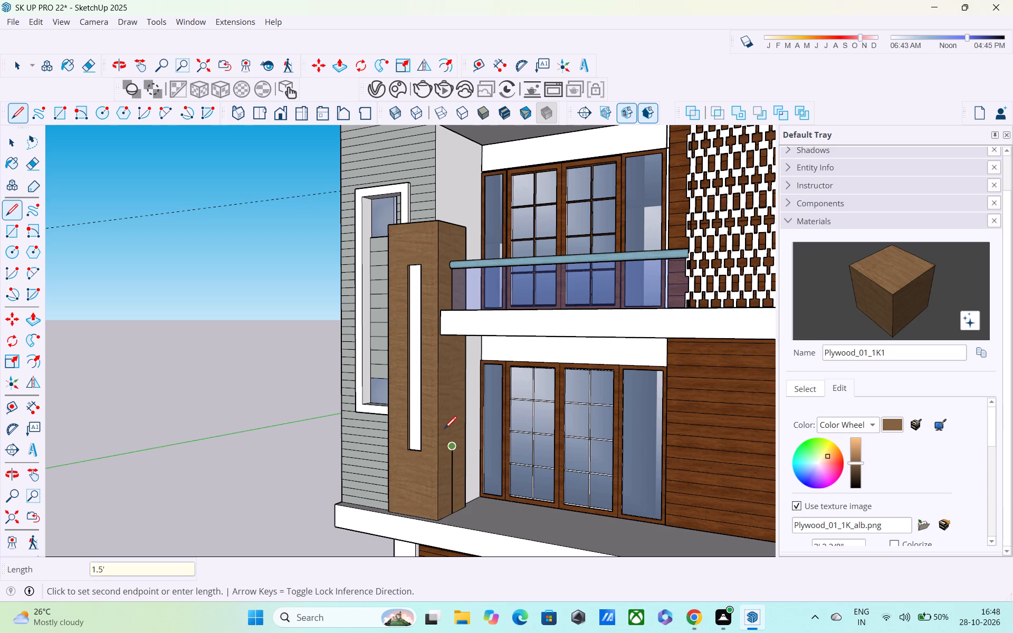
{"action": "scroll", "coordinate": [463, 447], "scroll_direction": "up", "scroll_amount": 2}
{"action": "scroll", "coordinate": [463, 447], "scroll_direction": "down", "scroll_amount": 4}
{"action": "middle_click_drag", "start_coordinate": [508, 510], "coordinate": [469, 489], "text": "shift"}
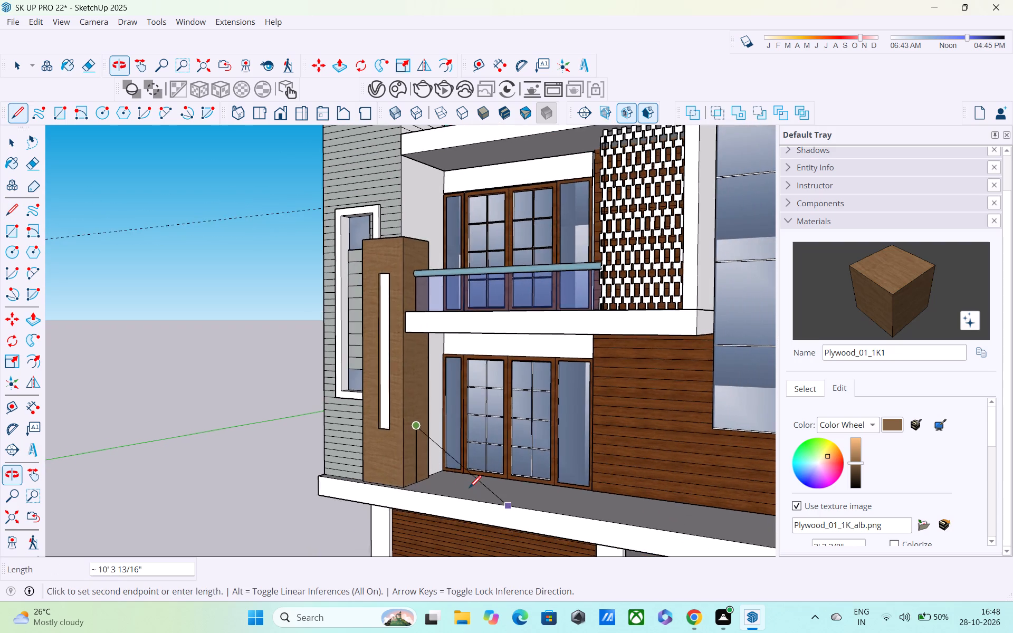
{"action": "scroll", "coordinate": [469, 489], "scroll_direction": "down", "scroll_amount": 5}
{"action": "middle_click_drag", "start_coordinate": [493, 507], "coordinate": [385, 541]}
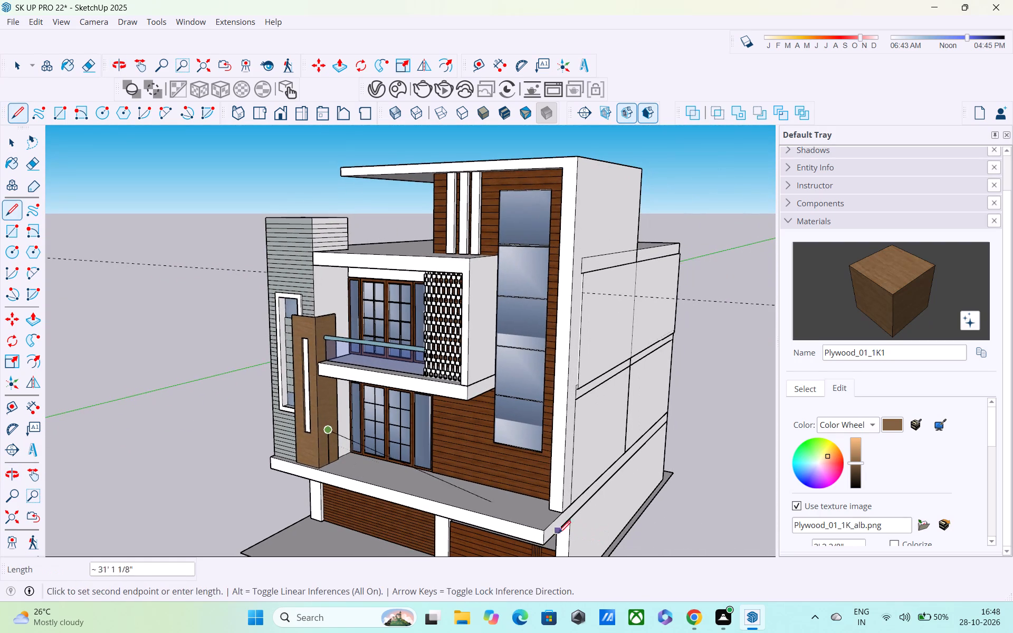
{"action": "key", "text": "space"}
Draw floor lines from the end wall's base, about 2' 7" forward, along the slab about 29' 8 1/2" to the column line's base.
{"action": "scroll", "coordinate": [536, 515], "scroll_direction": "up", "scroll_amount": 3}
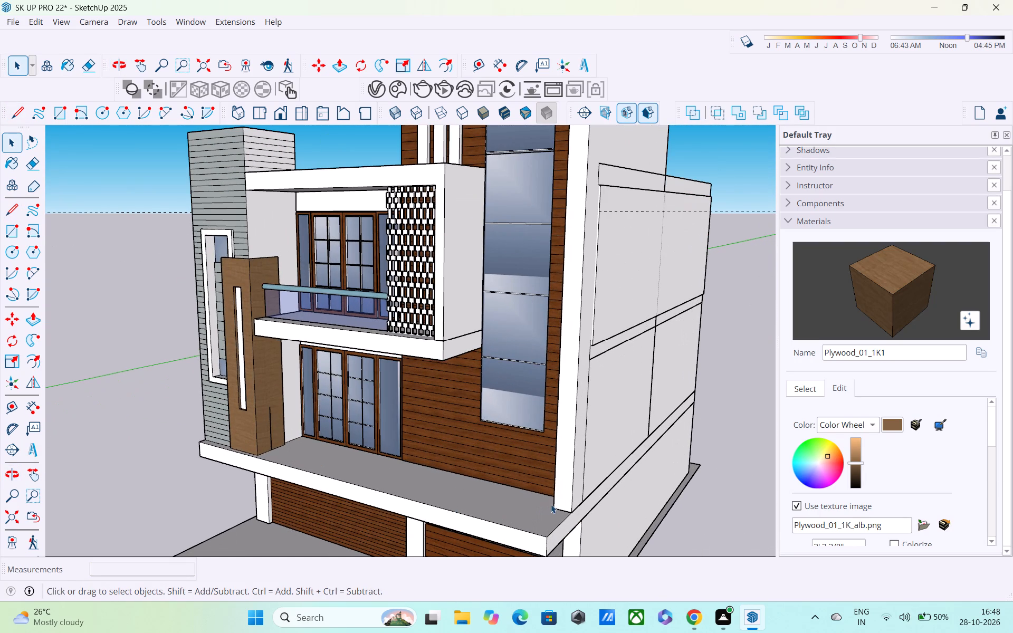
{"action": "key", "text": "l"}
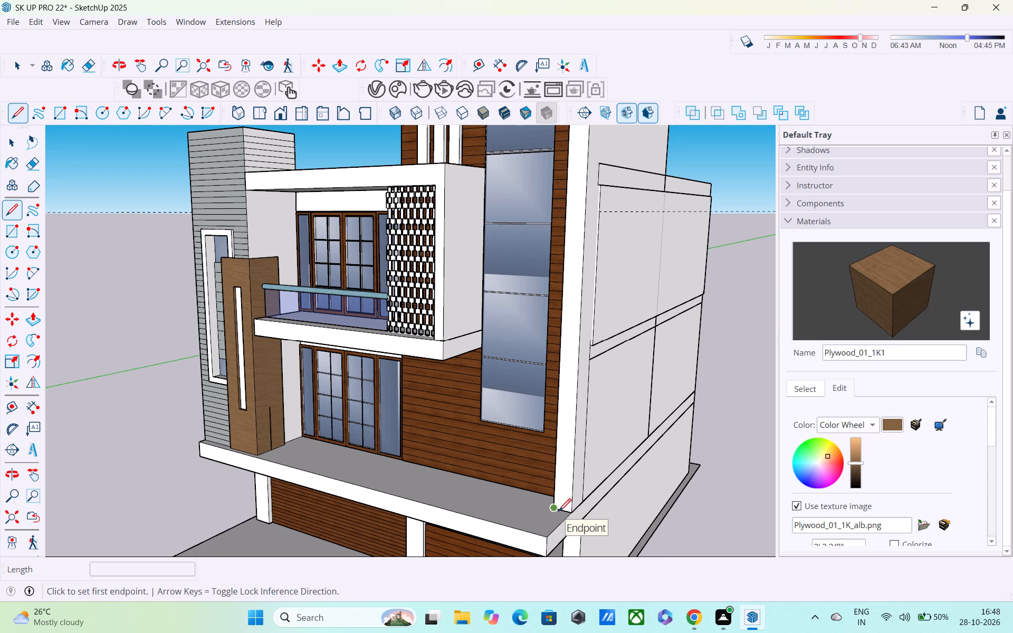
{"action": "scroll", "coordinate": [559, 512], "scroll_direction": "up", "scroll_amount": 2}
{"action": "left_click", "coordinate": [561, 515]}
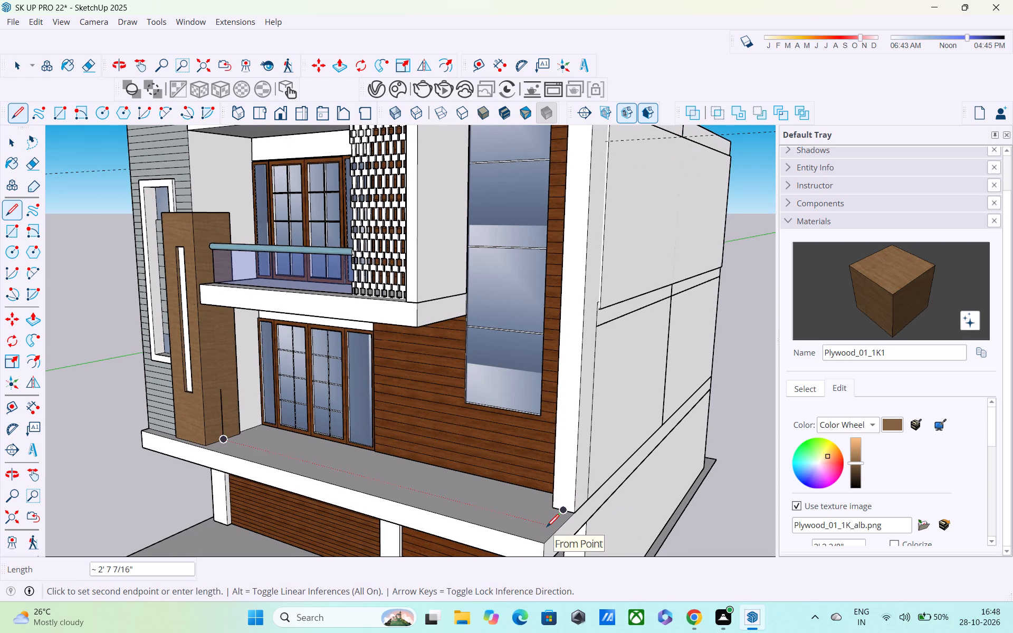
{"action": "left_click", "coordinate": [547, 528]}
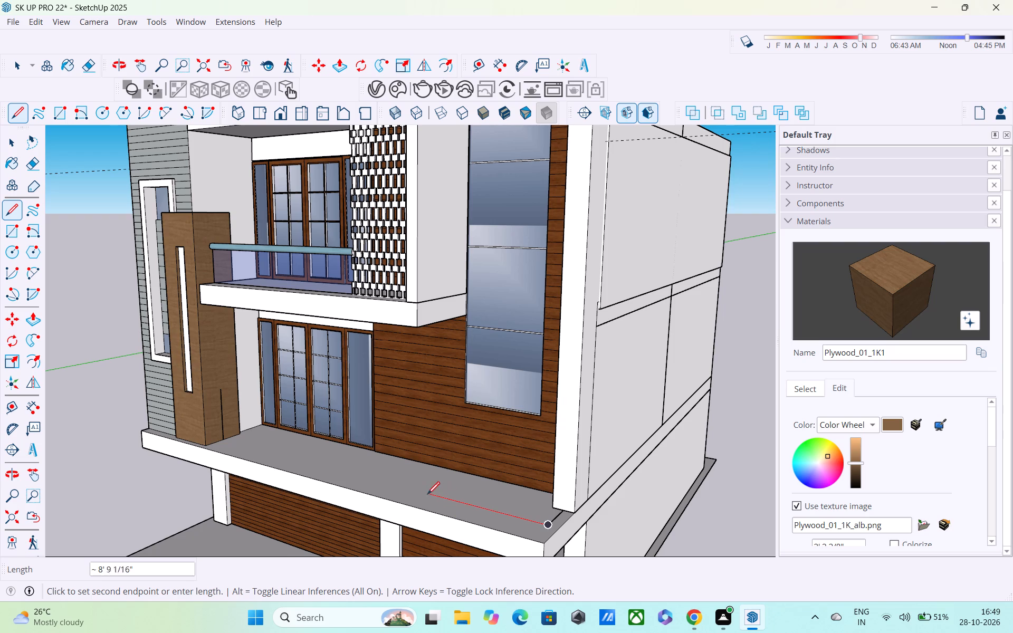
{"action": "middle_click_drag", "start_coordinate": [503, 487], "coordinate": [523, 477], "text": "shift"}
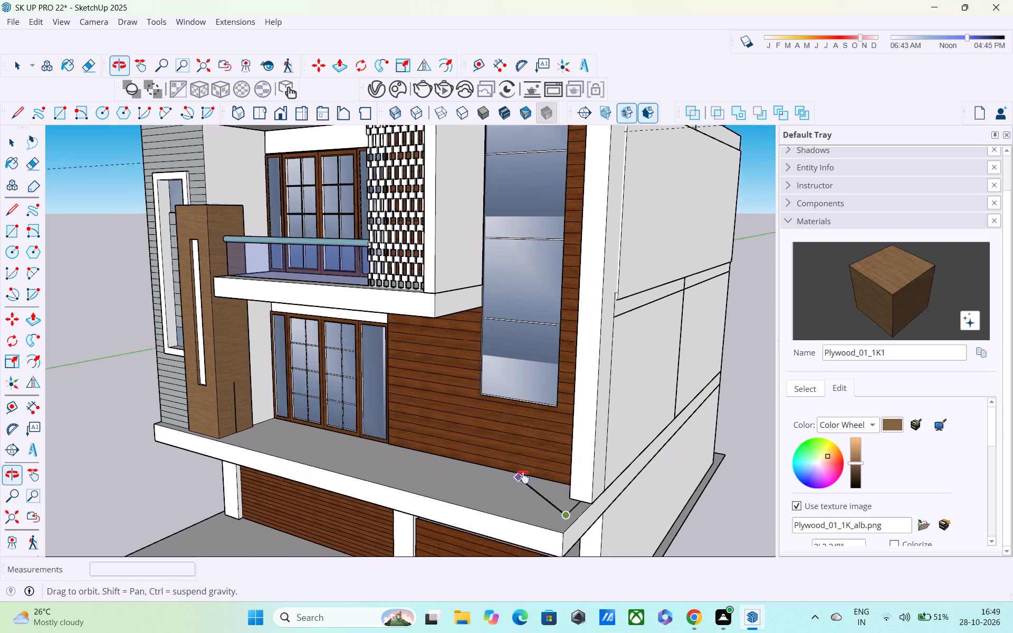
{"action": "middle_click_drag", "start_coordinate": [523, 477], "coordinate": [676, 432], "text": "shift"}
{"action": "middle_click_drag", "start_coordinate": [588, 423], "coordinate": [479, 453]}
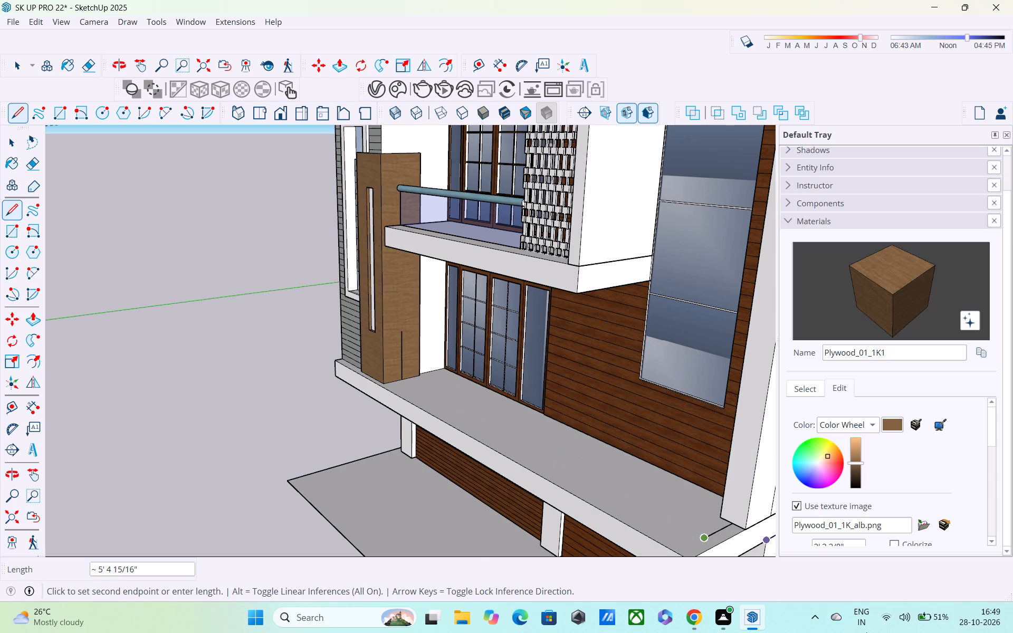
{"action": "scroll", "coordinate": [402, 371], "scroll_direction": "up", "scroll_amount": 2}
{"action": "left_click", "coordinate": [400, 385]}
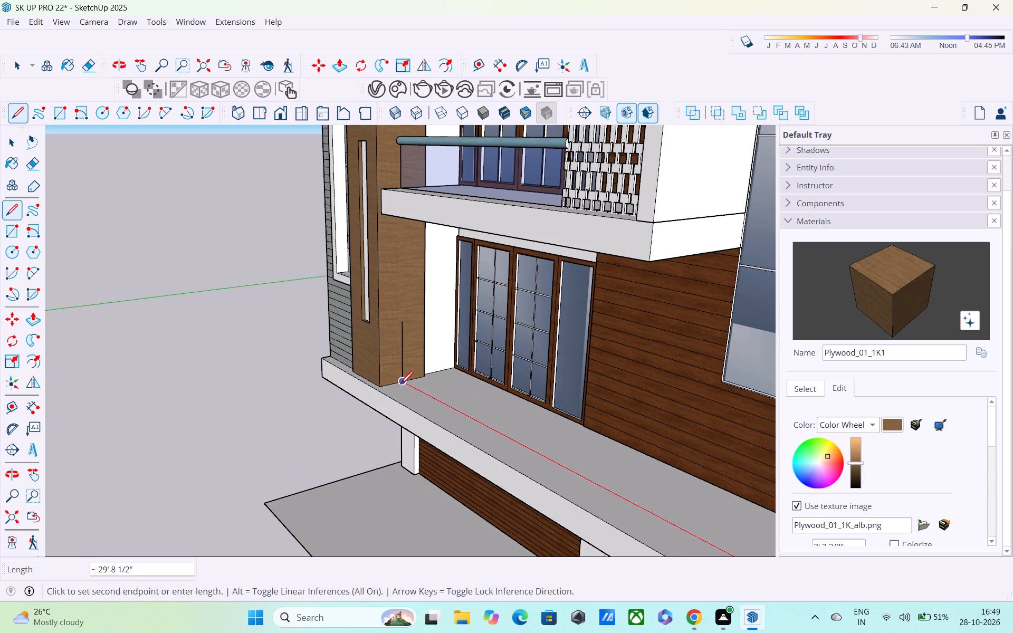
{"action": "middle_click_drag", "start_coordinate": [372, 363], "coordinate": [368, 361]}
{"action": "scroll", "coordinate": [379, 363], "scroll_direction": "down", "scroll_amount": 4}
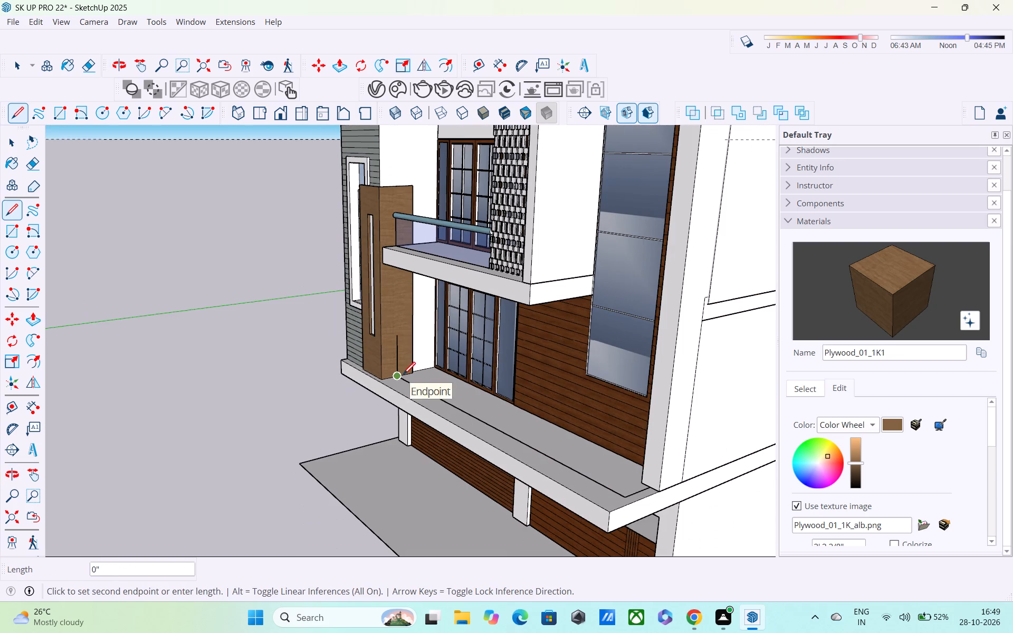
{"action": "key", "text": "space"}
Draw an upright rectangle of about 29' 8 1/2" by 4' 4" from the column line's top along the terrace floor line.
{"action": "key", "text": "r"}
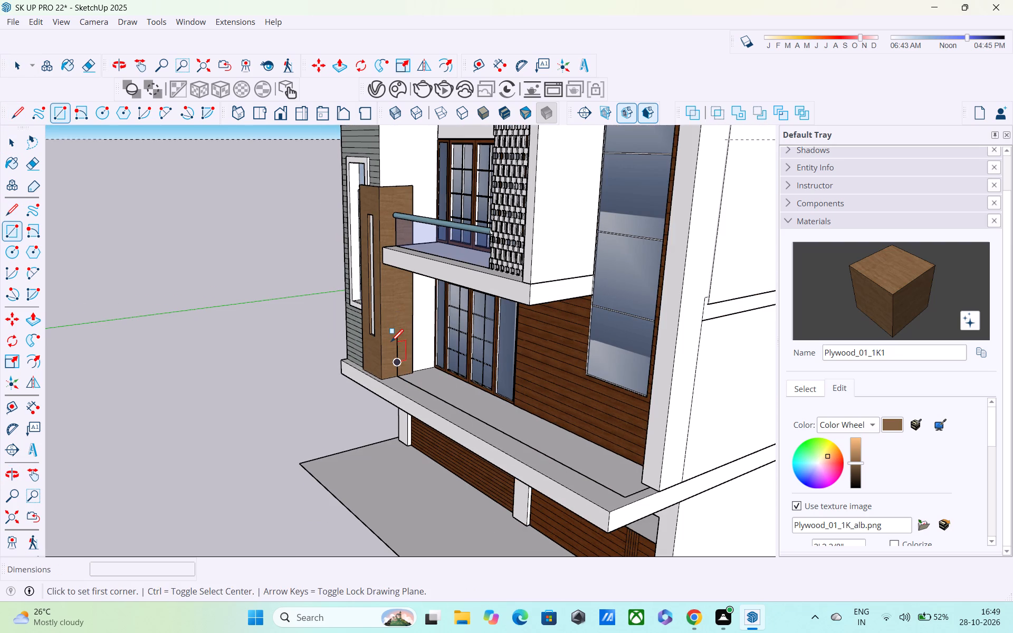
{"action": "left_click", "coordinate": [393, 337]}
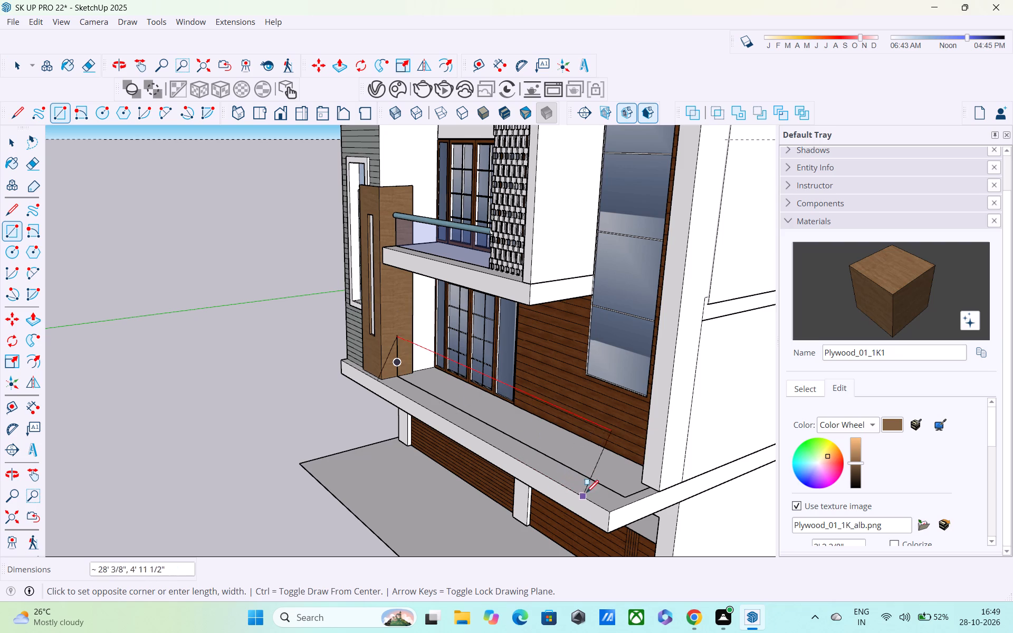
{"action": "left_click", "coordinate": [618, 496]}
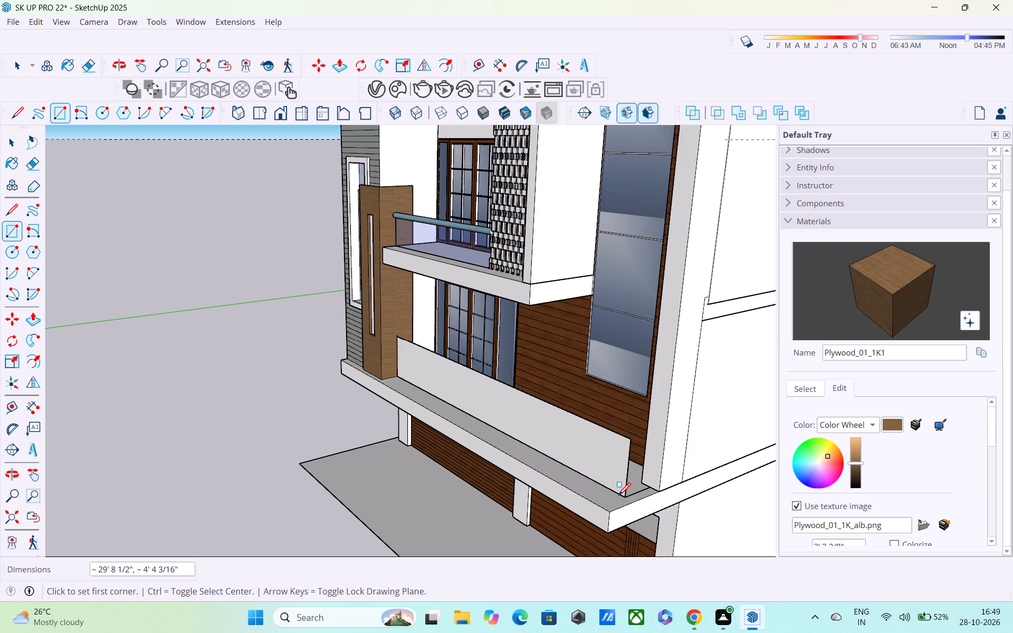
{"action": "scroll", "coordinate": [600, 479], "scroll_direction": "down", "scroll_amount": 5}
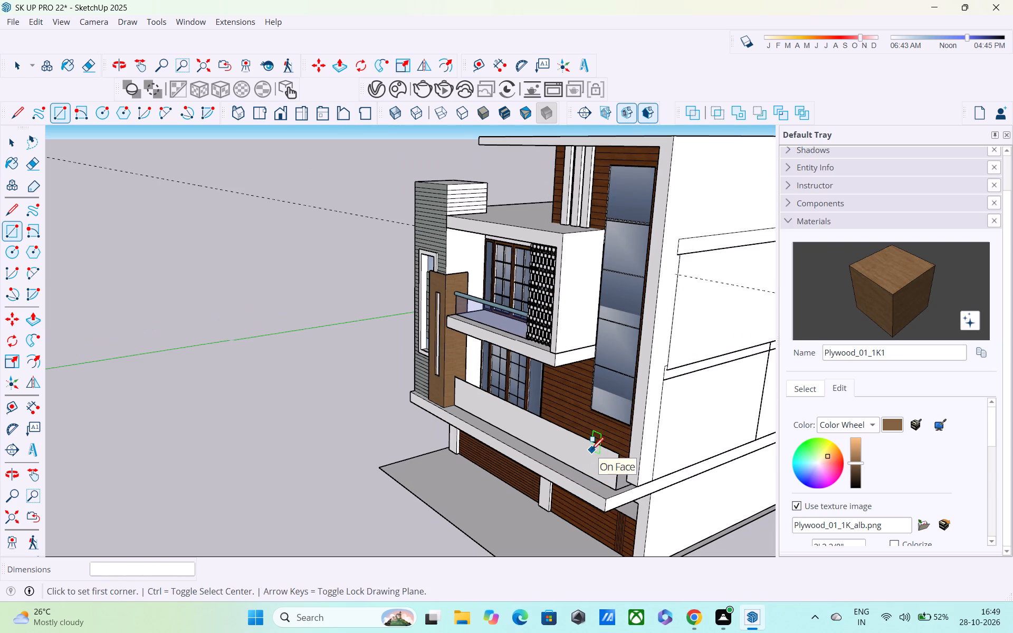
{"action": "scroll", "coordinate": [591, 451], "scroll_direction": "down", "scroll_amount": 1}
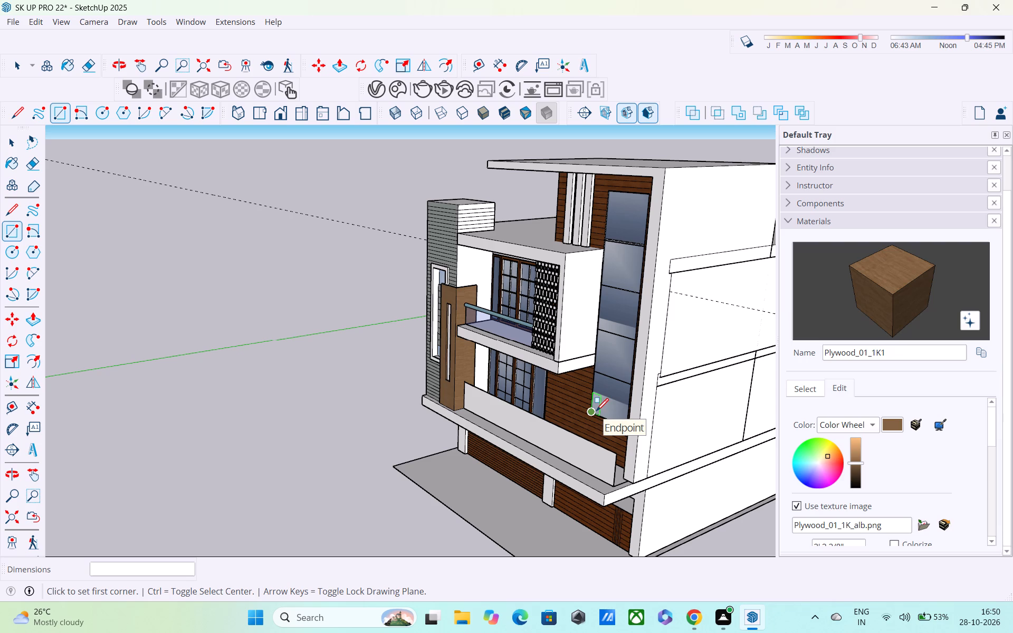
Draw a rectangle about 2 13/16" by 2 9/16" on the plywood column's side face, around the railing panel's top corner.
{"action": "middle_click_drag", "start_coordinate": [592, 442], "coordinate": [512, 399]}
{"action": "scroll", "coordinate": [512, 399], "scroll_direction": "down", "scroll_amount": 2}
{"action": "middle_click_drag", "start_coordinate": [514, 396], "coordinate": [546, 417]}
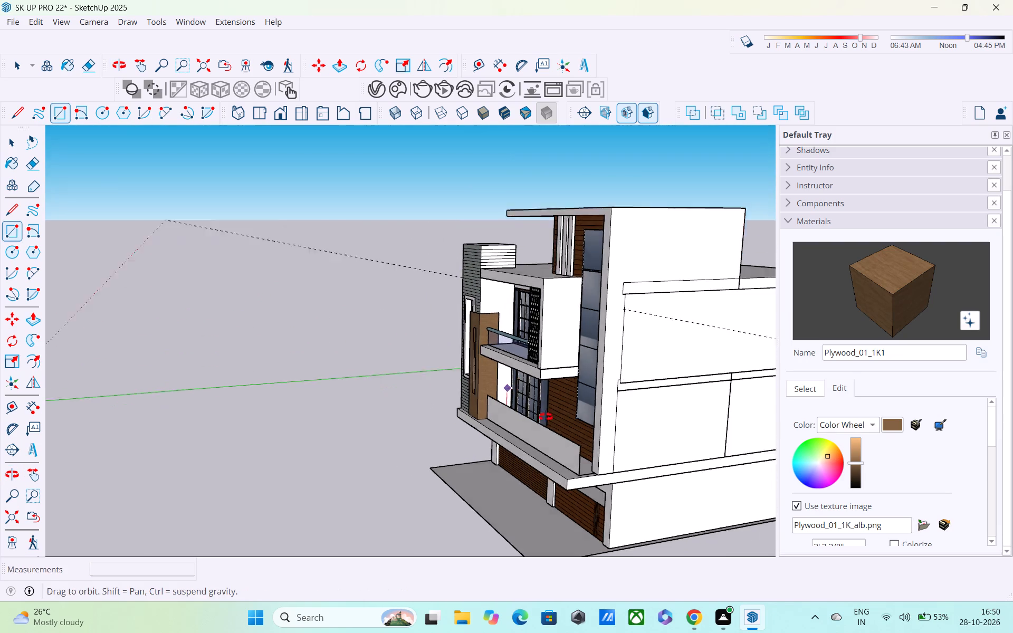
{"action": "middle_click_drag", "start_coordinate": [546, 417], "coordinate": [578, 427]}
{"action": "scroll", "coordinate": [578, 427], "scroll_direction": "up", "scroll_amount": 2}
{"action": "middle_click_drag", "start_coordinate": [577, 424], "coordinate": [506, 403]}
{"action": "scroll", "coordinate": [506, 403], "scroll_direction": "up", "scroll_amount": 3}
{"action": "key", "text": "space"}
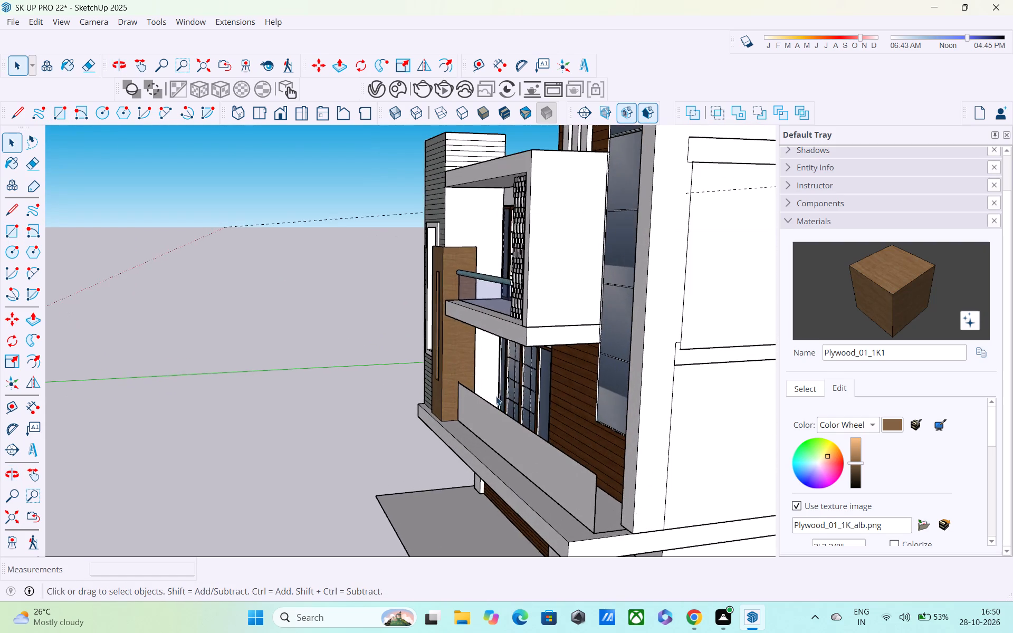
{"action": "scroll", "coordinate": [470, 380], "scroll_direction": "up", "scroll_amount": 16}
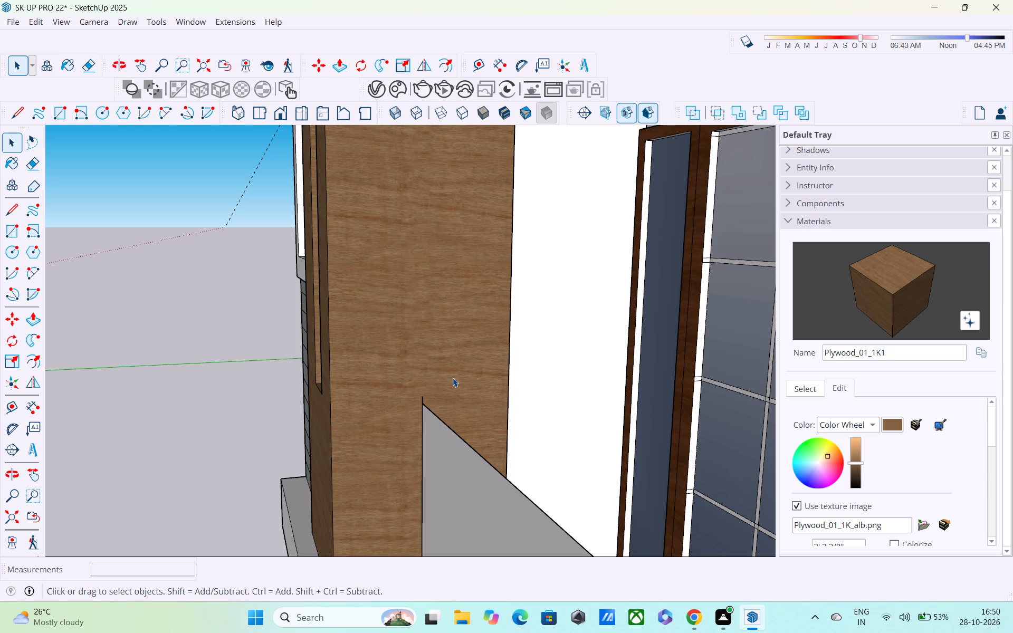
{"action": "middle_click_drag", "start_coordinate": [433, 419], "coordinate": [425, 389]}
{"action": "scroll", "coordinate": [428, 386], "scroll_direction": "up", "scroll_amount": 3}
{"action": "key", "text": "r"}
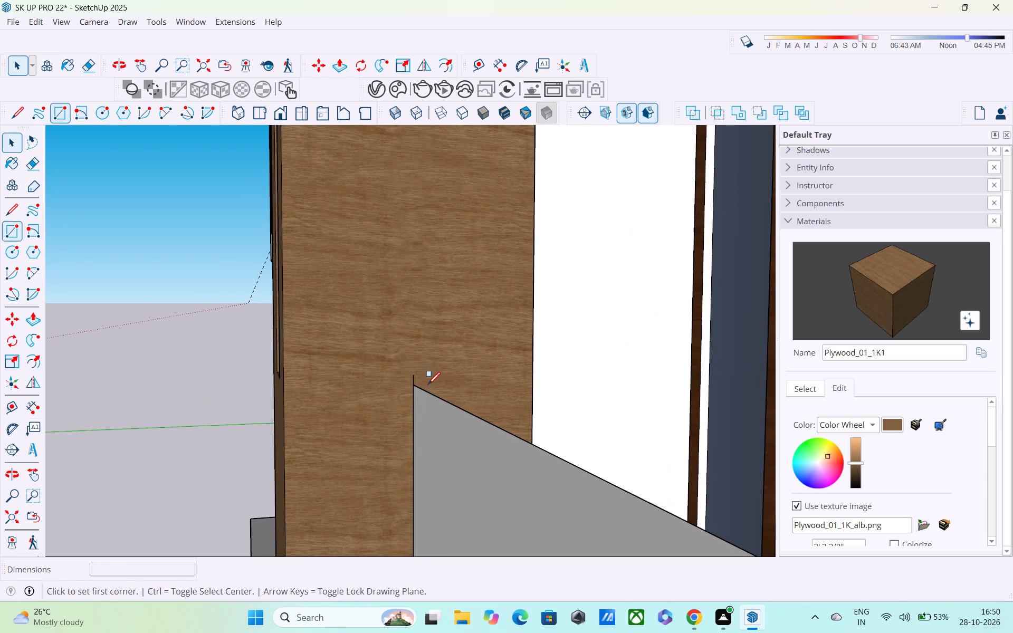
{"action": "scroll", "coordinate": [427, 382], "scroll_direction": "up", "scroll_amount": 5}
{"action": "left_click", "coordinate": [402, 368]}
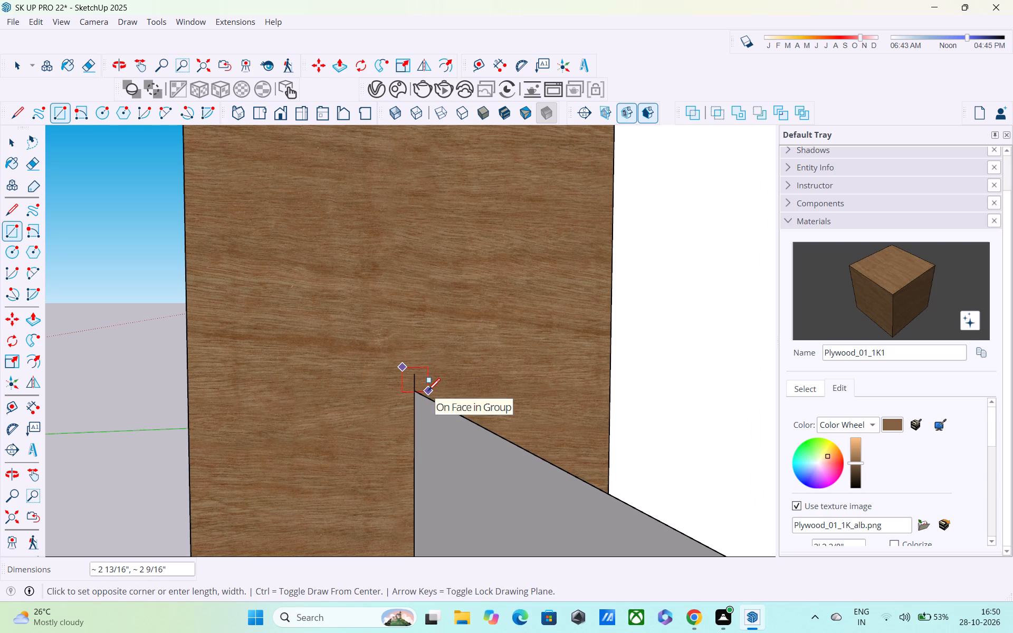
{"action": "left_click", "coordinate": [428, 392]}
Push/Pull the small rectangle 29' 11 3/4" along the panel's top edge, past its far end, as a handrail.
{"action": "key", "text": "p"}
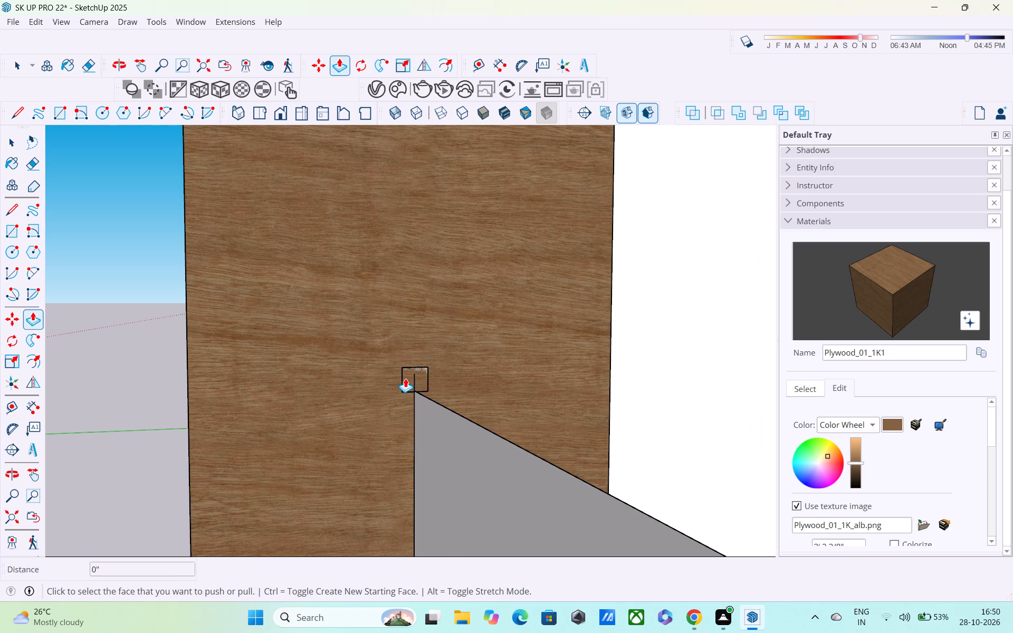
{"action": "left_click", "coordinate": [408, 375]}
{"action": "scroll", "coordinate": [491, 439], "scroll_direction": "down", "scroll_amount": 13}
{"action": "middle_click_drag", "start_coordinate": [573, 493], "coordinate": [529, 458], "text": "shift"}
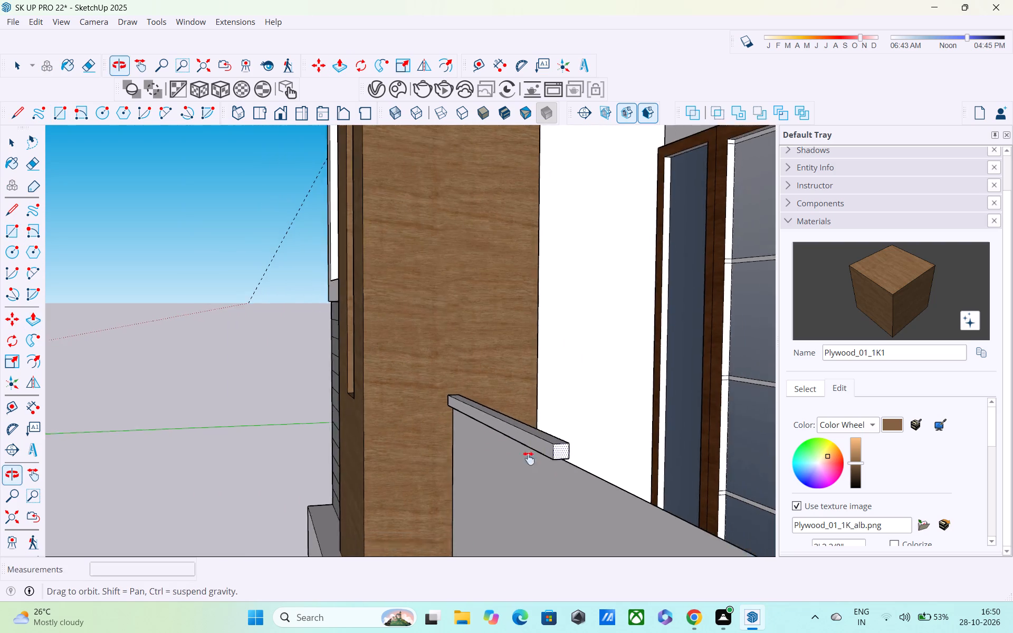
{"action": "middle_click_drag", "start_coordinate": [529, 458], "coordinate": [423, 419], "text": "shift"}
{"action": "scroll", "coordinate": [420, 416], "scroll_direction": "down", "scroll_amount": 6}
{"action": "scroll", "coordinate": [504, 519], "scroll_direction": "down", "scroll_amount": 2}
{"action": "middle_click_drag", "start_coordinate": [504, 522], "coordinate": [377, 380], "text": "shift"}
{"action": "scroll", "coordinate": [382, 382], "scroll_direction": "down", "scroll_amount": 6}
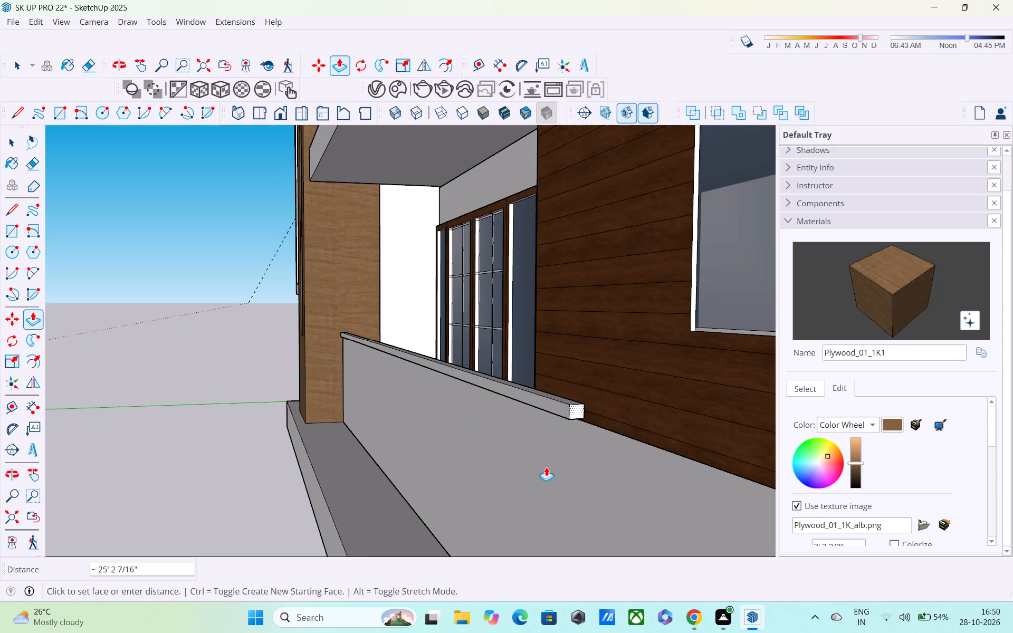
{"action": "middle_click_drag", "start_coordinate": [556, 480], "coordinate": [168, 368], "text": "shift"}
{"action": "middle_click_drag", "start_coordinate": [151, 400], "coordinate": [374, 461]}
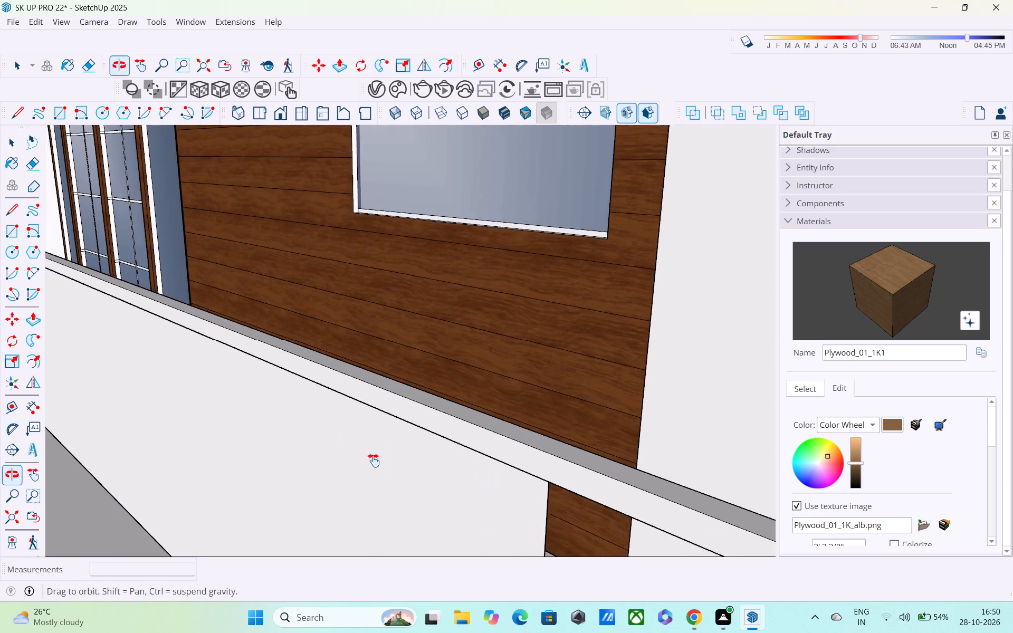
{"action": "middle_click_drag", "start_coordinate": [374, 461], "coordinate": [262, 378]}
{"action": "left_click", "coordinate": [388, 413]}
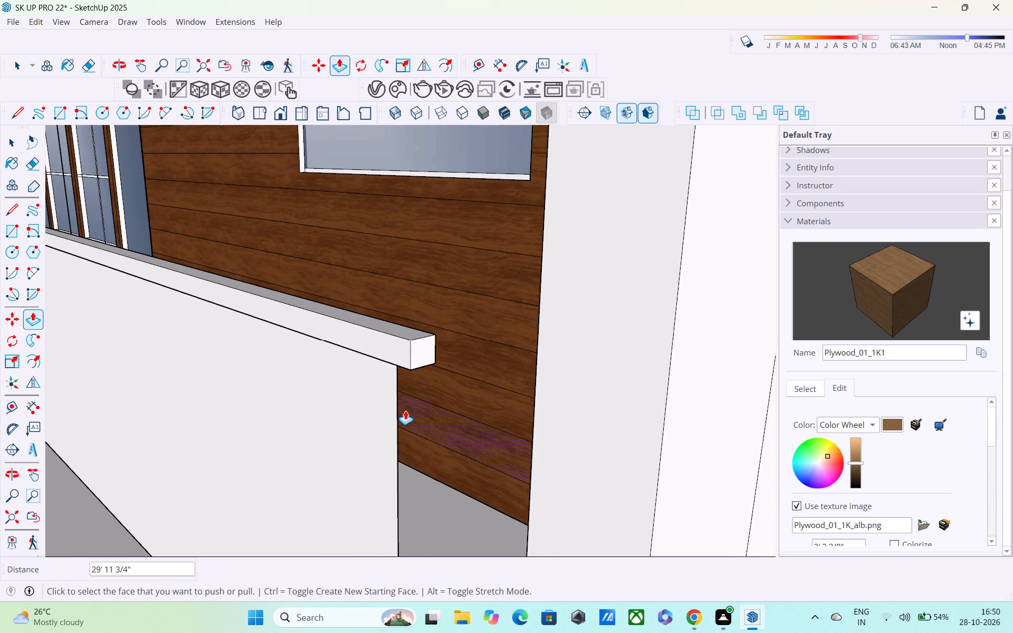
Draw a vertical line about 2 9/16" long across the handrail's inner side, from the panel's top end corner.
{"action": "middle_click_drag", "start_coordinate": [405, 410], "coordinate": [593, 379]}
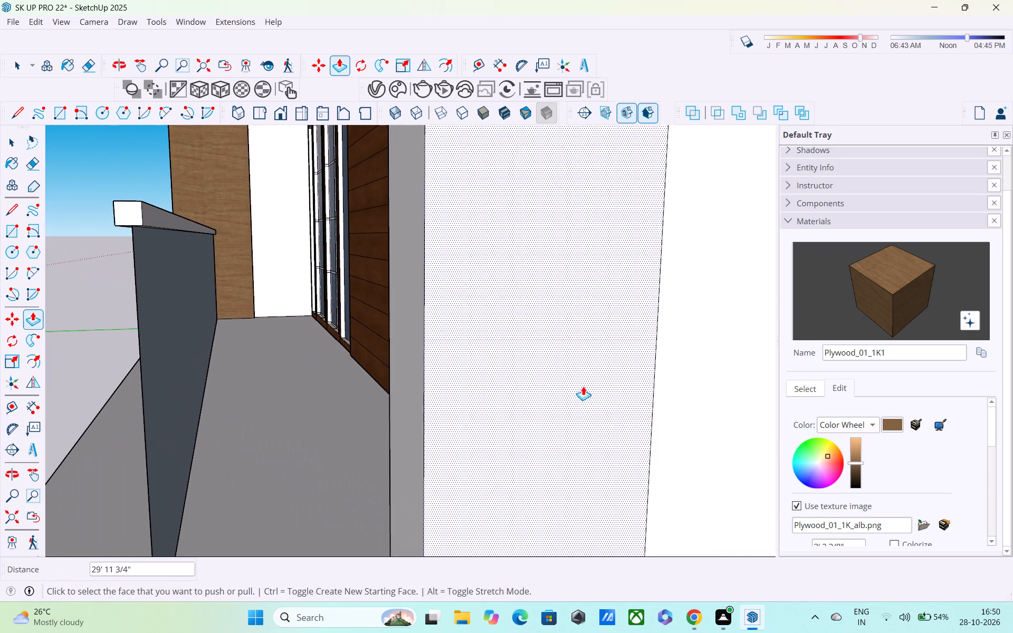
{"action": "middle_click_drag", "start_coordinate": [479, 386], "coordinate": [426, 370]}
{"action": "middle_click_drag", "start_coordinate": [405, 317], "coordinate": [319, 330]}
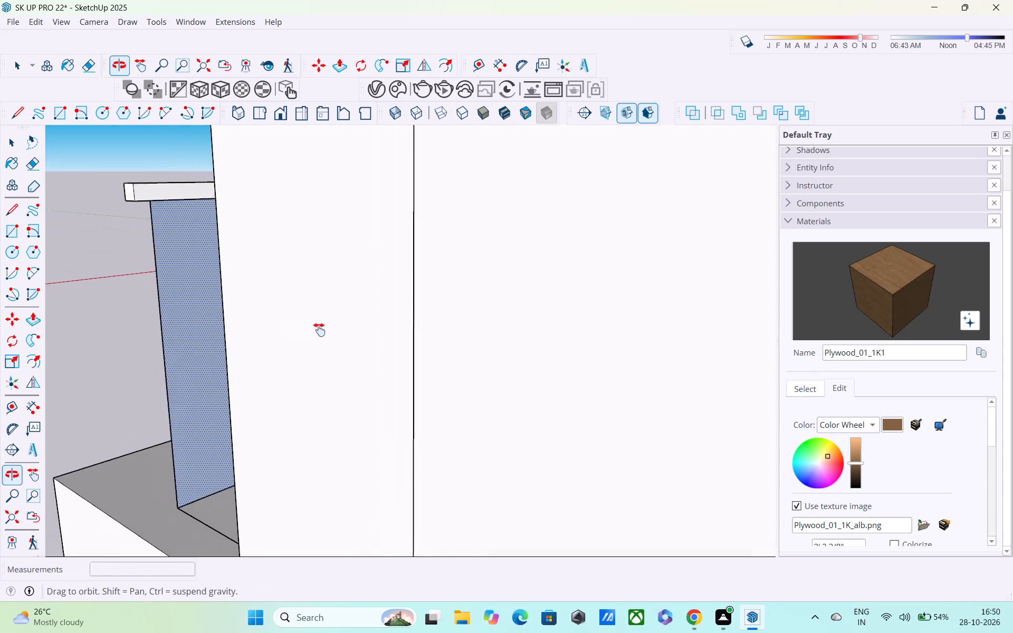
{"action": "middle_click_drag", "start_coordinate": [319, 330], "coordinate": [397, 359]}
{"action": "key", "text": "l"}
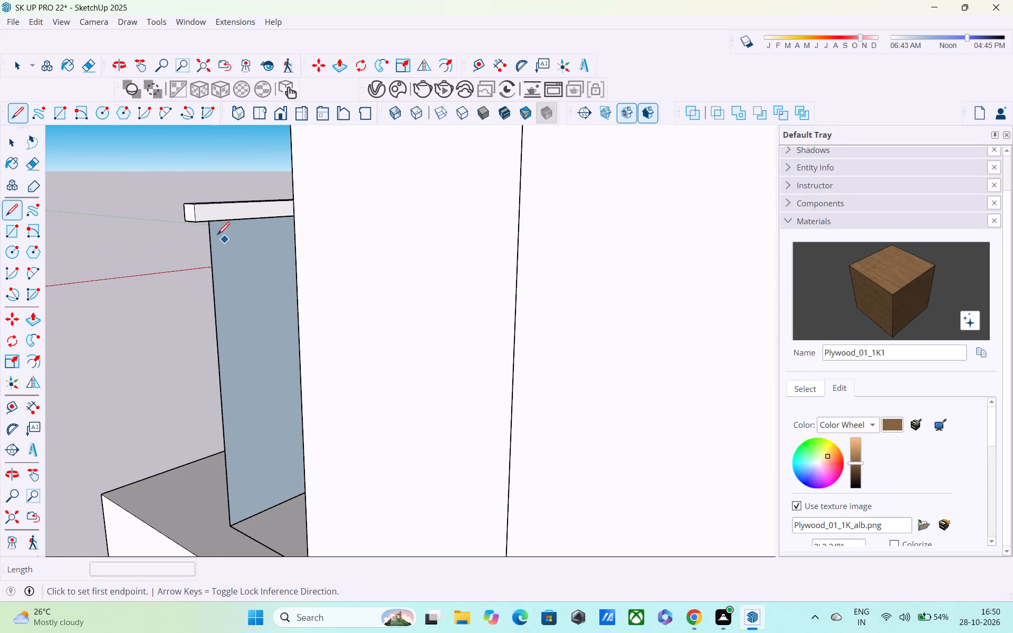
{"action": "left_click", "coordinate": [212, 223]}
{"action": "left_click", "coordinate": [209, 206]}
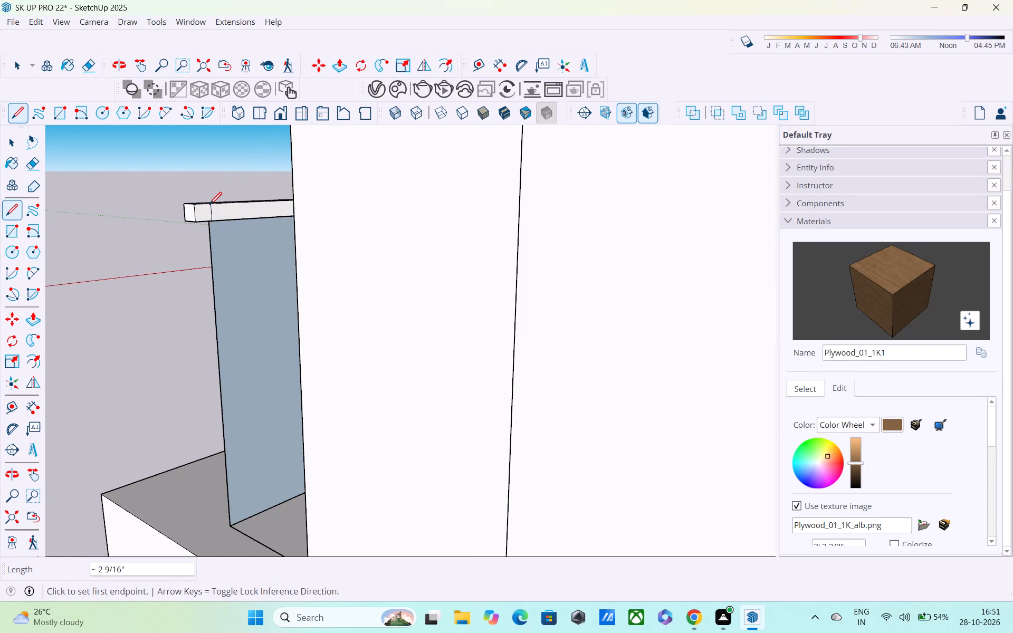
Push/Pull the small divided face at the handrail's end about 2' 5/16" back toward the house's end wall.
{"action": "key", "text": "p"}
{"action": "left_click", "coordinate": [198, 209]}
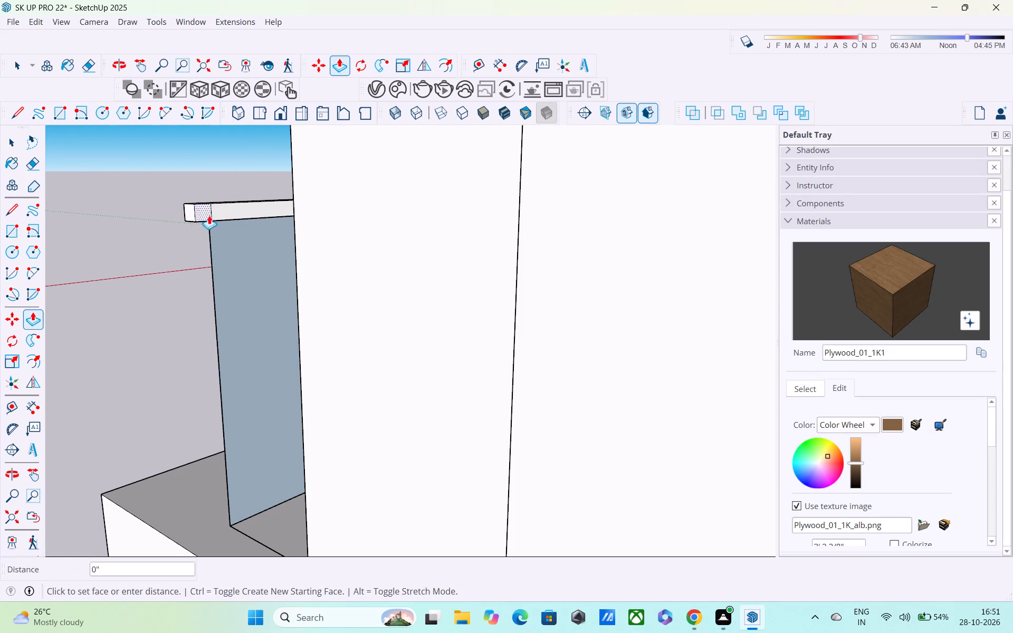
{"action": "left_click", "coordinate": [302, 246]}
{"action": "scroll", "coordinate": [301, 248], "scroll_direction": "down", "scroll_amount": 1}
{"action": "middle_click_drag", "start_coordinate": [301, 248], "coordinate": [608, 228]}
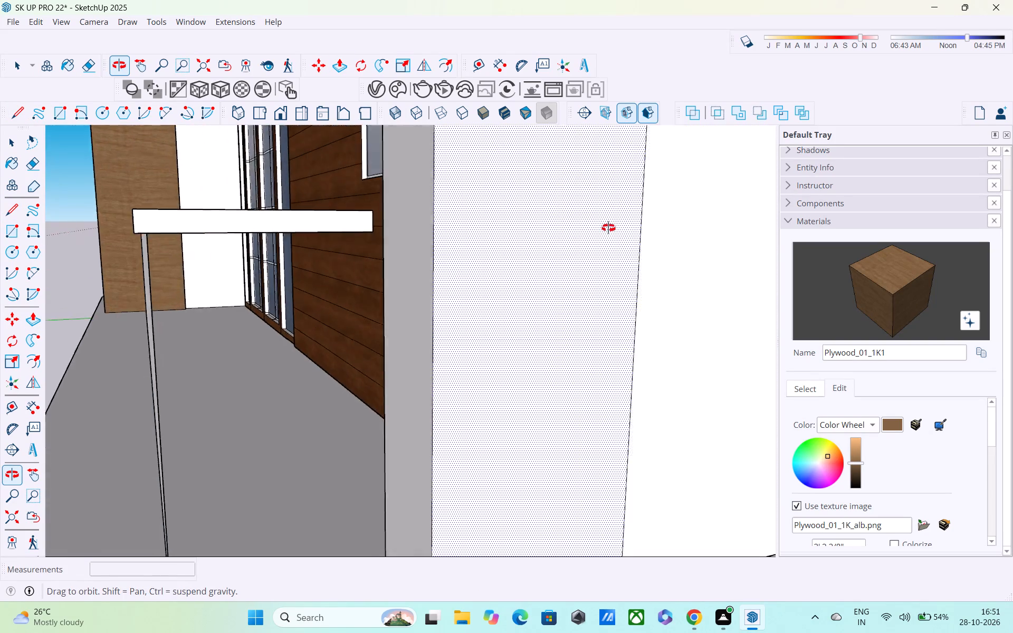
{"action": "middle_click_drag", "start_coordinate": [608, 228], "coordinate": [623, 226]}
{"action": "scroll", "coordinate": [443, 244], "scroll_direction": "down", "scroll_amount": 4}
{"action": "middle_click_drag", "start_coordinate": [398, 285], "coordinate": [504, 252]}
{"action": "scroll", "coordinate": [508, 252], "scroll_direction": "up", "scroll_amount": 1}
{"action": "scroll", "coordinate": [509, 252], "scroll_direction": "down", "scroll_amount": 1}
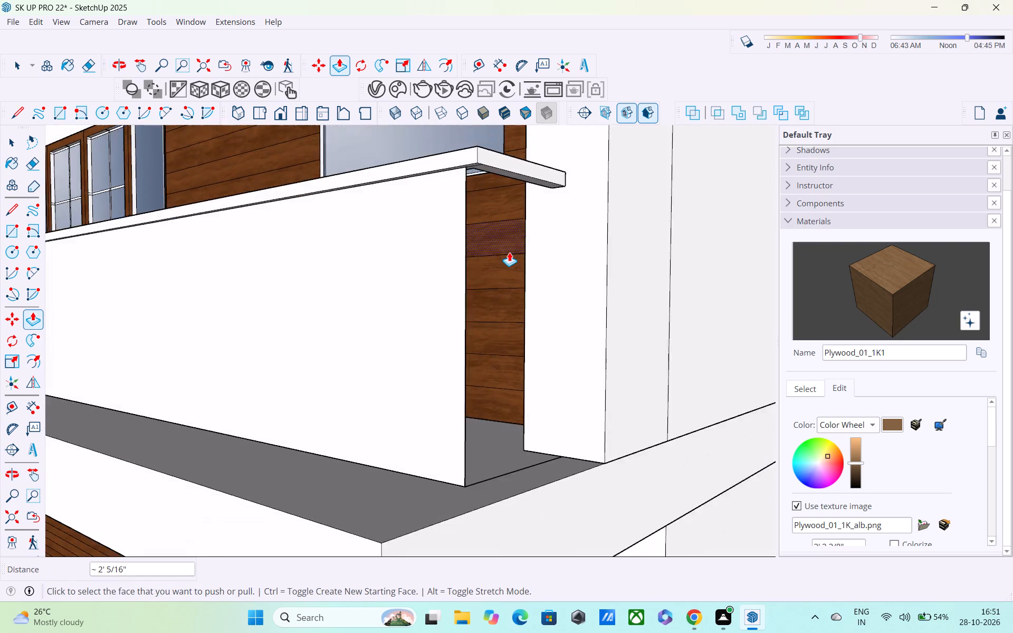
{"action": "scroll", "coordinate": [509, 252], "scroll_direction": "down", "scroll_amount": 2}
Select the front railing panel with its edges and scale it lengthwise by about 1.01 toward the handrail's outer corner.
{"action": "key", "text": "space"}
{"action": "left_click", "coordinate": [466, 287]}
{"action": "left_click", "coordinate": [466, 287]}
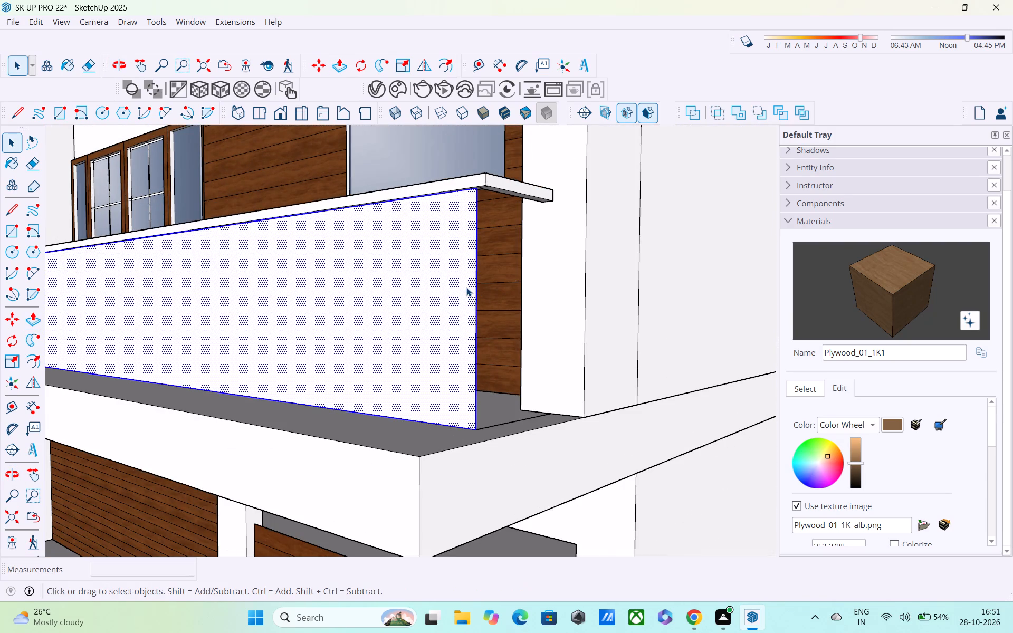
{"action": "key", "text": "s"}
{"action": "left_click", "coordinate": [480, 306]}
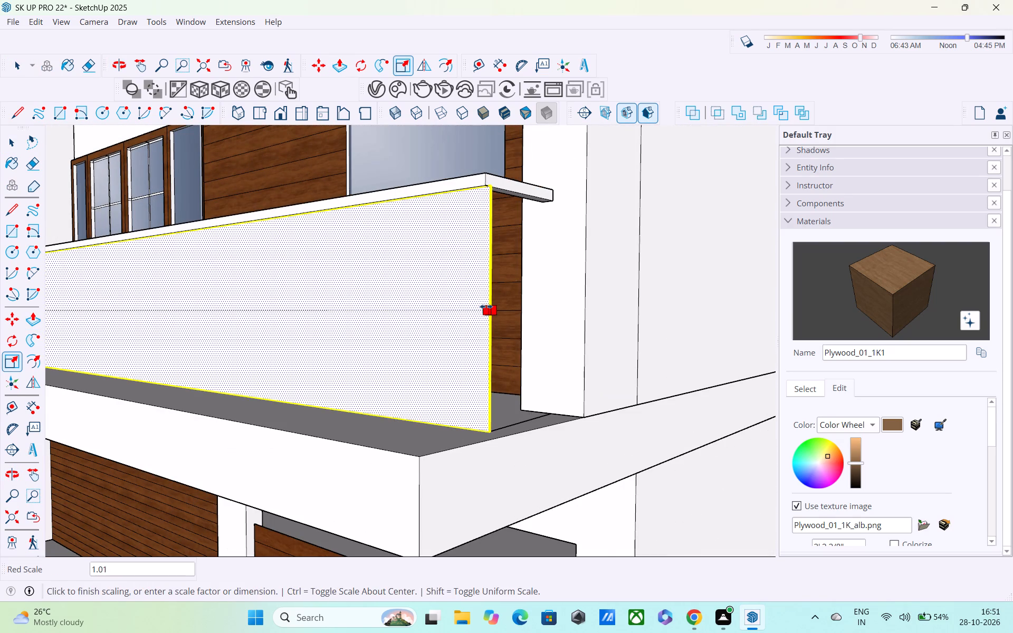
{"action": "scroll", "coordinate": [486, 306], "scroll_direction": "up", "scroll_amount": 5}
{"action": "scroll", "coordinate": [484, 299], "scroll_direction": "down", "scroll_amount": 1}
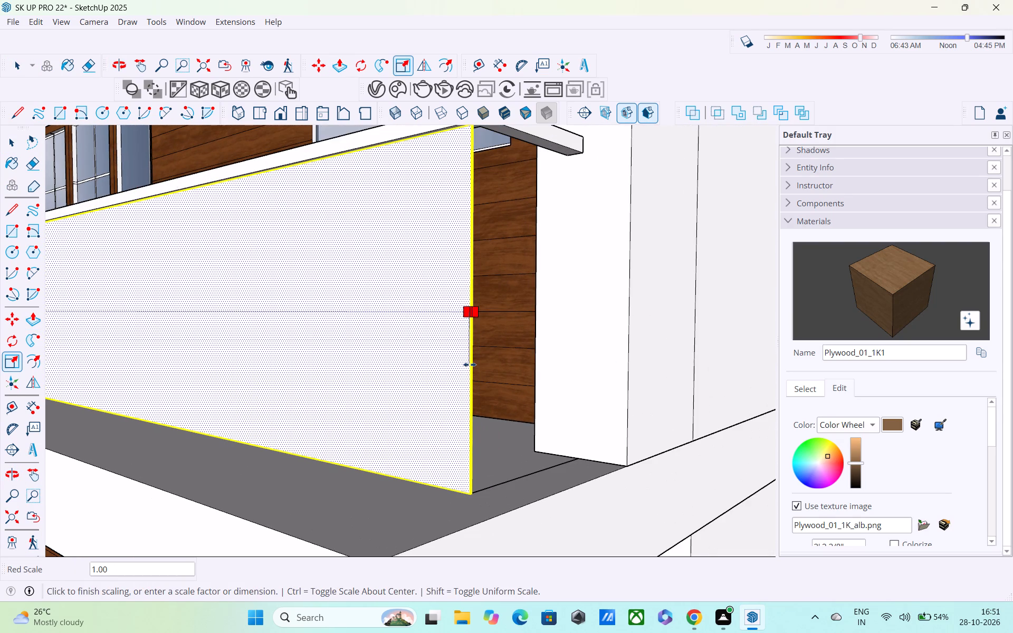
{"action": "middle_click_drag", "start_coordinate": [475, 346], "coordinate": [481, 399], "text": "shift"}
{"action": "scroll", "coordinate": [481, 399], "scroll_direction": "up", "scroll_amount": 1}
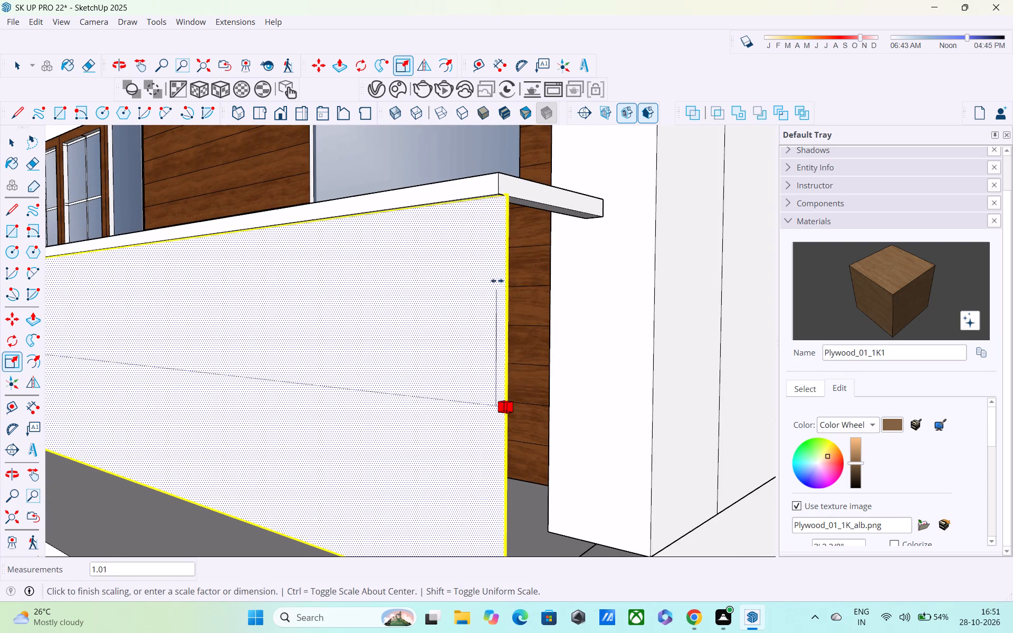
{"action": "scroll", "coordinate": [493, 246], "scroll_direction": "up", "scroll_amount": 3}
{"action": "middle_click_drag", "start_coordinate": [499, 194], "coordinate": [502, 237], "text": "shift"}
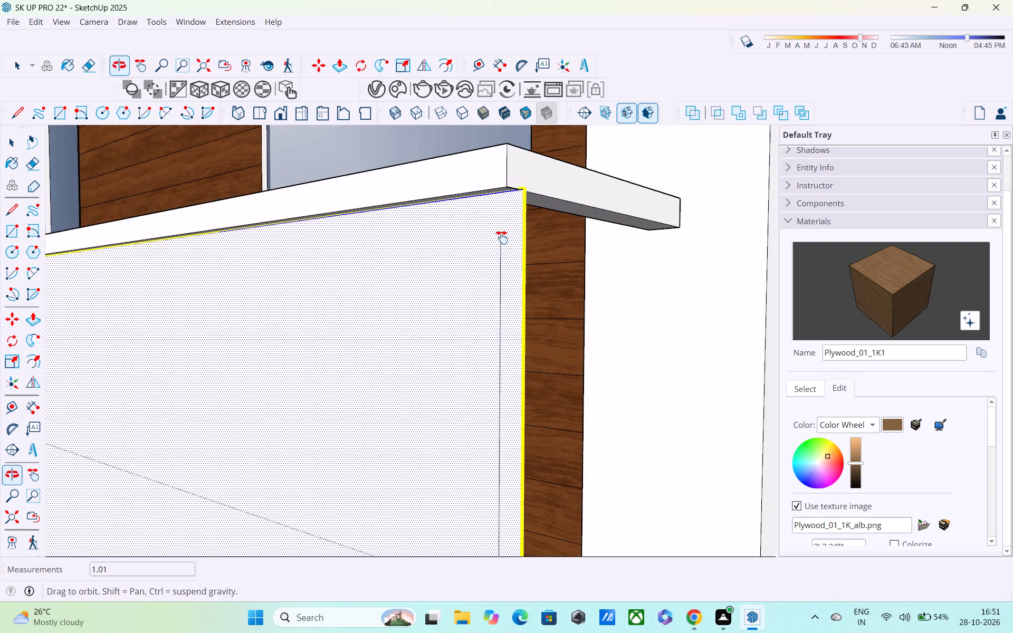
{"action": "middle_click_drag", "start_coordinate": [502, 237], "coordinate": [502, 239], "text": "shift"}
{"action": "scroll", "coordinate": [502, 239], "scroll_direction": "up", "scroll_amount": 5, "text": "shift"}
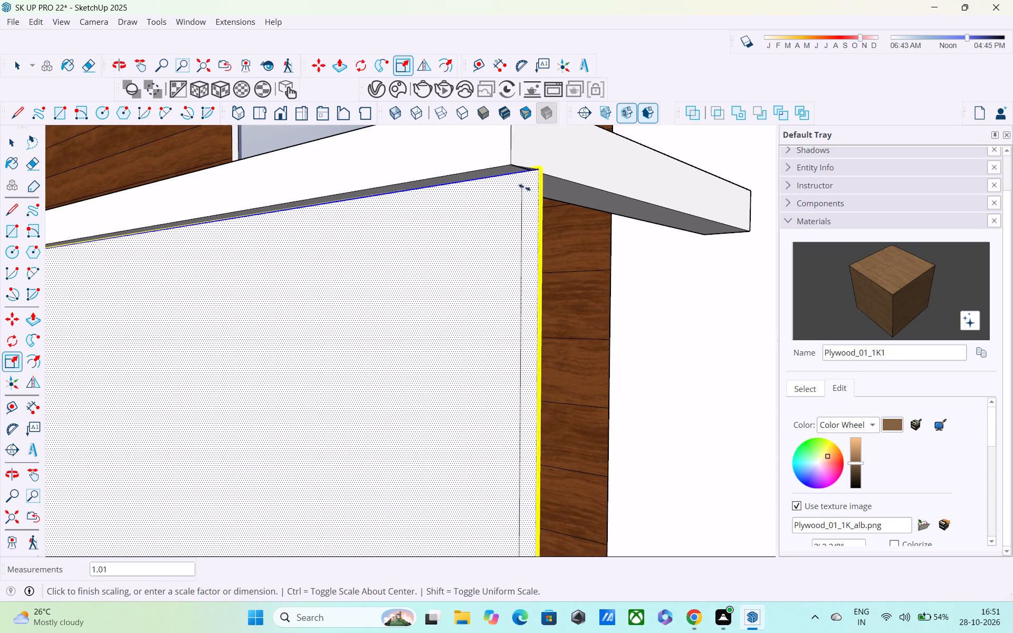
{"action": "scroll", "coordinate": [518, 174], "scroll_direction": "up", "scroll_amount": 4}
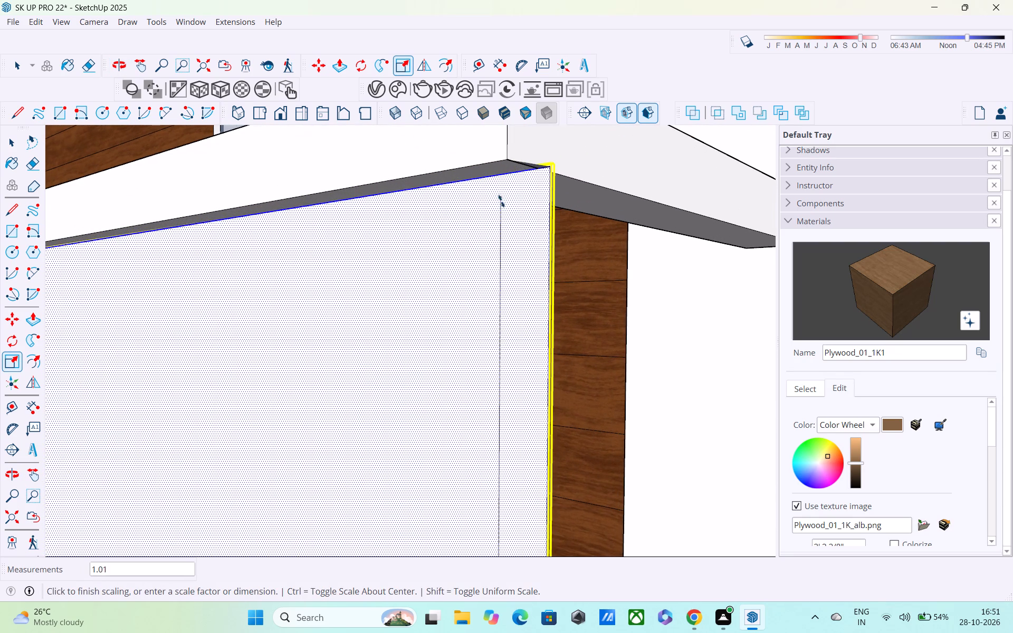
{"action": "scroll", "coordinate": [509, 207], "scroll_direction": "down", "scroll_amount": 6}
{"action": "key", "text": "Escape"}
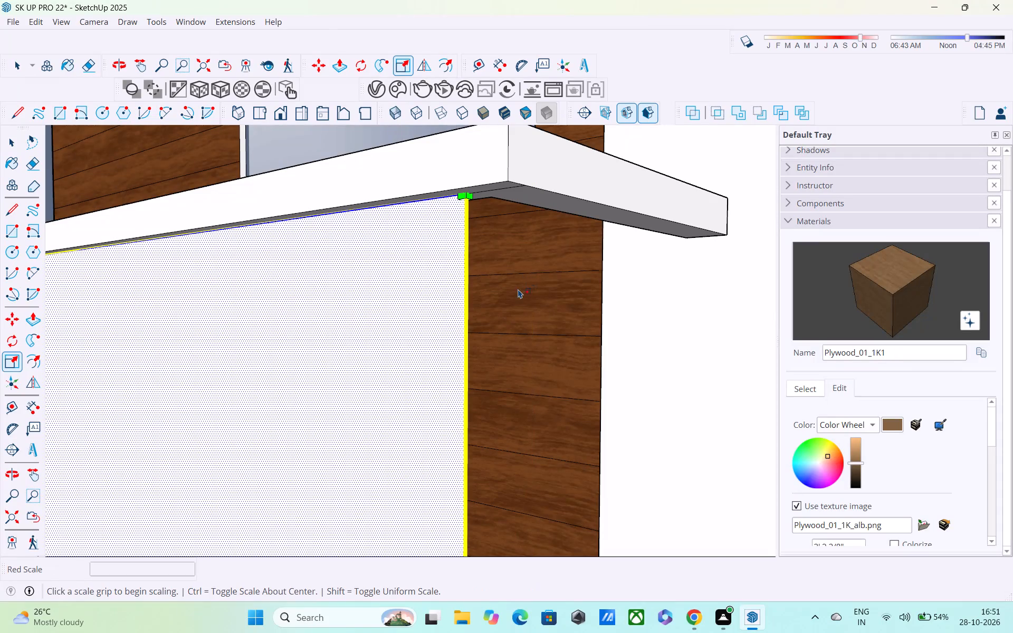
{"action": "scroll", "coordinate": [464, 421], "scroll_direction": "down", "scroll_amount": 5}
{"action": "middle_click_drag", "start_coordinate": [465, 414], "coordinate": [459, 337], "text": "shift"}
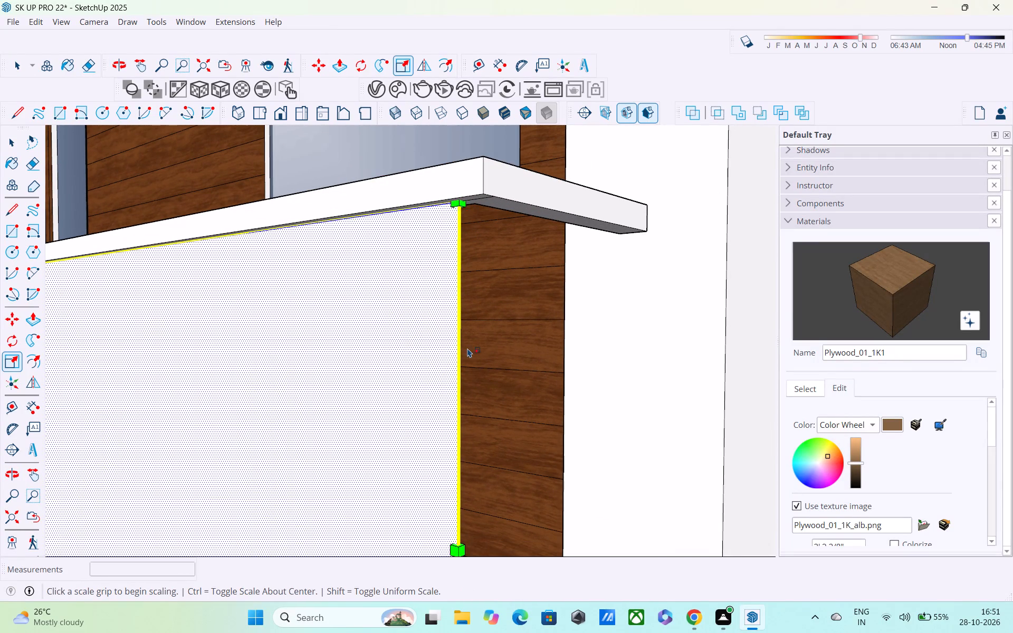
{"action": "scroll", "coordinate": [467, 349], "scroll_direction": "down", "scroll_amount": 4}
{"action": "middle_click_drag", "start_coordinate": [468, 347], "coordinate": [465, 308], "text": "shift"}
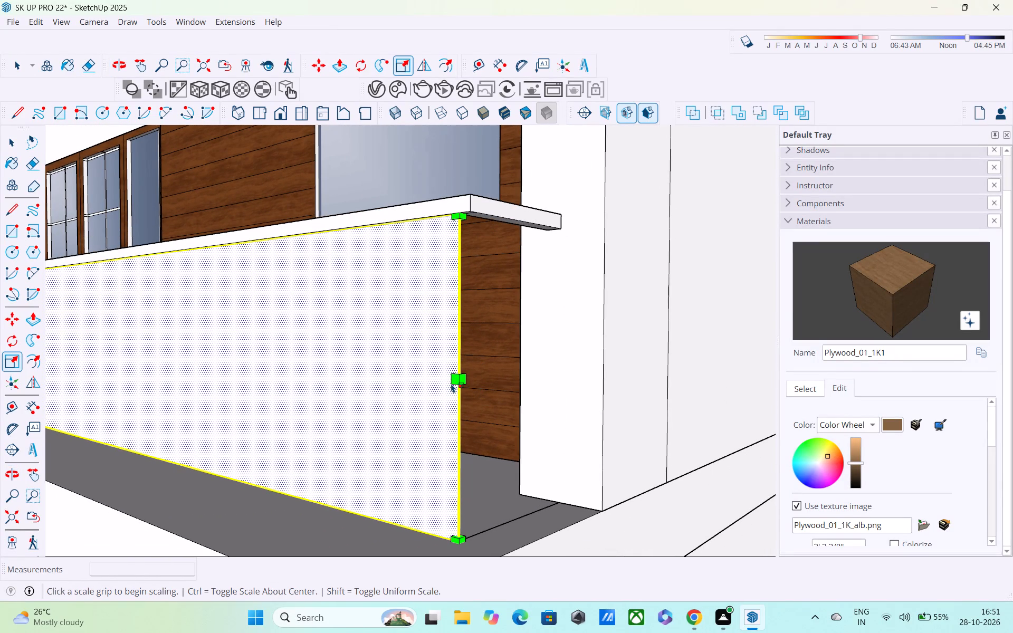
{"action": "left_click", "coordinate": [455, 380]}
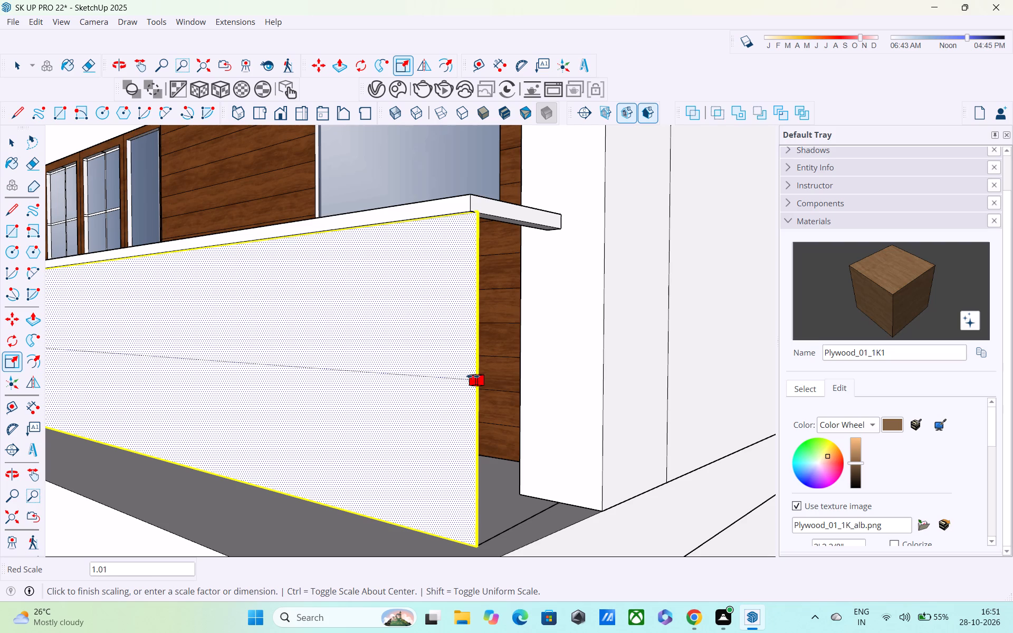
{"action": "left_click", "coordinate": [473, 376]}
Draw an upright side panel about 2' 6" by 4' 4" from the front panel's top corner to the end wall's base.
{"action": "middle_click_drag", "start_coordinate": [479, 382], "coordinate": [339, 385]}
{"action": "scroll", "coordinate": [330, 356], "scroll_direction": "down", "scroll_amount": 4}
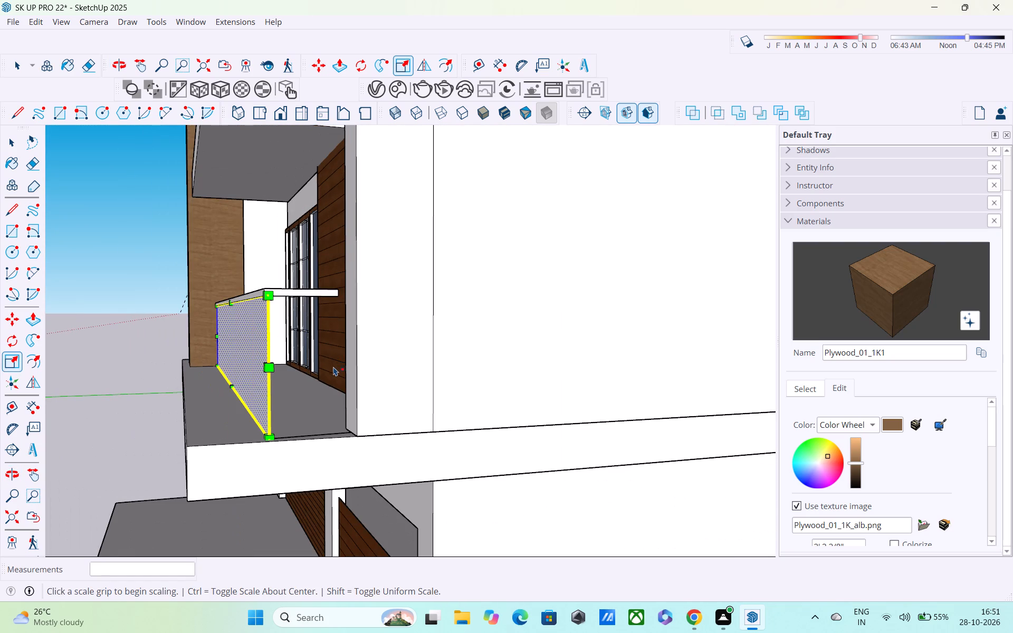
{"action": "key", "text": "r"}
{"action": "scroll", "coordinate": [309, 316], "scroll_direction": "up", "scroll_amount": 4}
{"action": "middle_click_drag", "start_coordinate": [190, 290], "coordinate": [166, 273]}
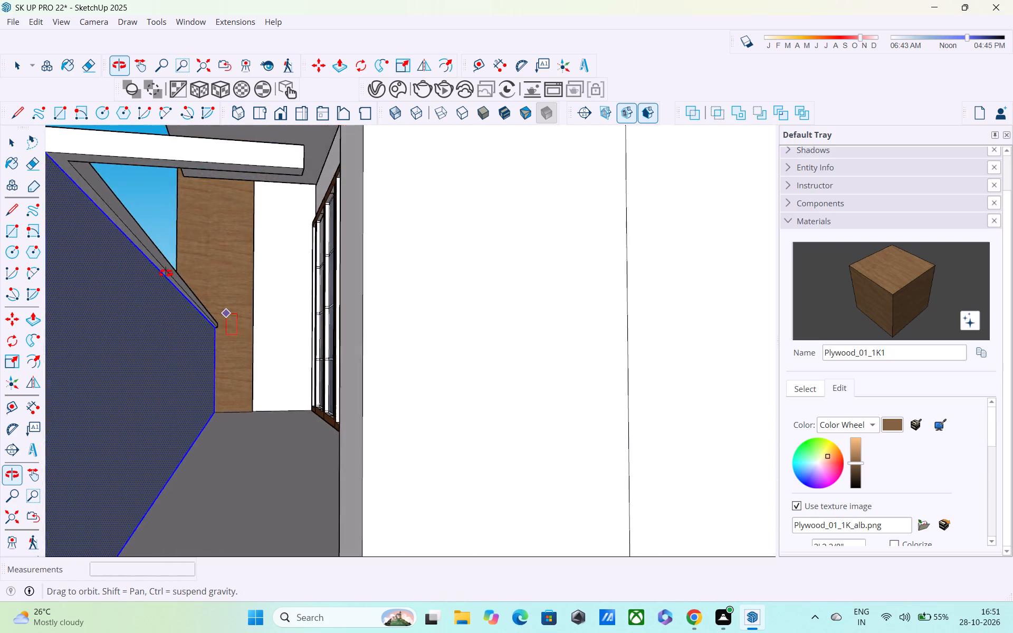
{"action": "middle_click_drag", "start_coordinate": [166, 273], "coordinate": [238, 272]}
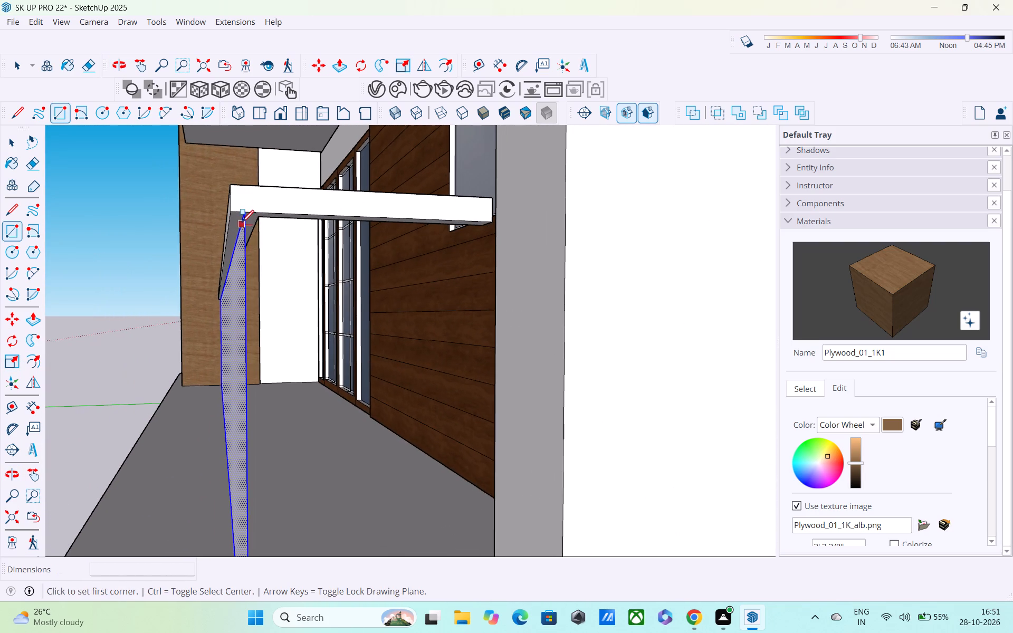
{"action": "left_click", "coordinate": [244, 218]}
{"action": "middle_click_drag", "start_coordinate": [323, 397], "coordinate": [306, 306], "text": "shift"}
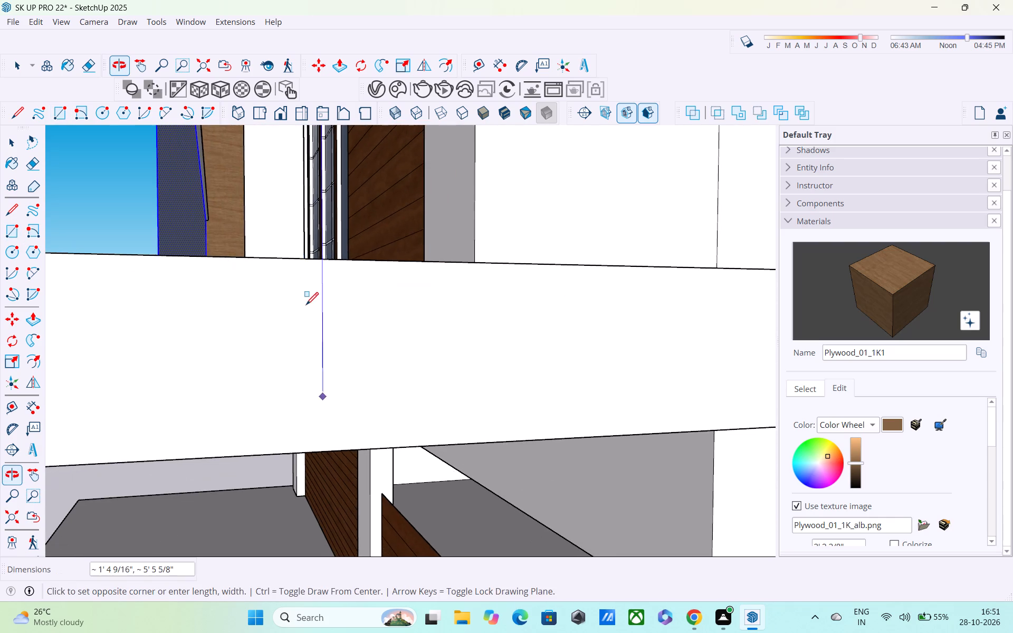
{"action": "middle_click_drag", "start_coordinate": [345, 283], "coordinate": [350, 433]}
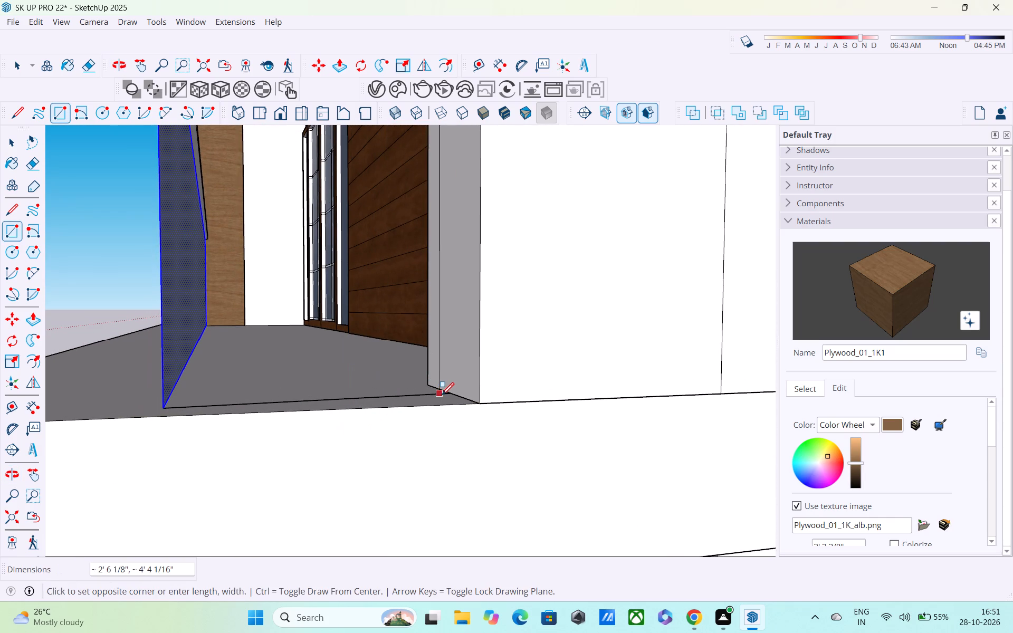
{"action": "left_click", "coordinate": [446, 397]}
{"action": "scroll", "coordinate": [443, 395], "scroll_direction": "down", "scroll_amount": 6}
{"action": "middle_click_drag", "start_coordinate": [396, 409], "coordinate": [601, 413]}
{"action": "key", "text": "space"}
{"action": "scroll", "coordinate": [584, 430], "scroll_direction": "down", "scroll_amount": 14}
{"action": "left_click", "coordinate": [725, 344]}
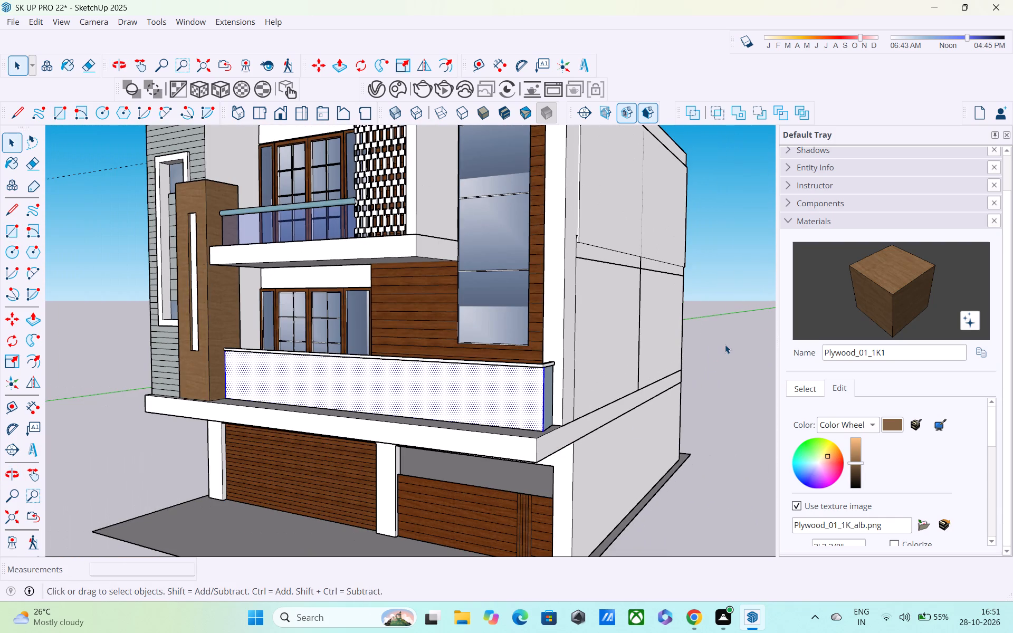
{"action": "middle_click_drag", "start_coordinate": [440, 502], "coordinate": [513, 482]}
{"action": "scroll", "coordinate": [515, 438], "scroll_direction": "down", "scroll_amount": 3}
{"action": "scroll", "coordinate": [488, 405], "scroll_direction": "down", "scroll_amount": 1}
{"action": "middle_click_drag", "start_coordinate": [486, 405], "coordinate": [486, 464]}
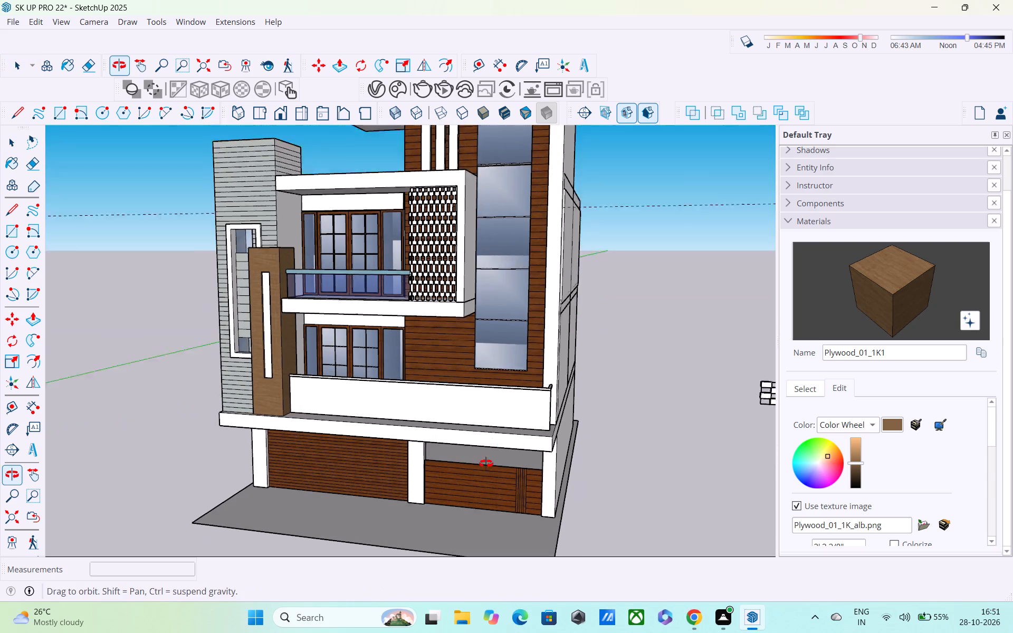
Paint the front and side panels of the terrace railing with the Glass_Safety_1 material from the Glass collection.
{"action": "middle_click_drag", "start_coordinate": [486, 464], "coordinate": [485, 470]}
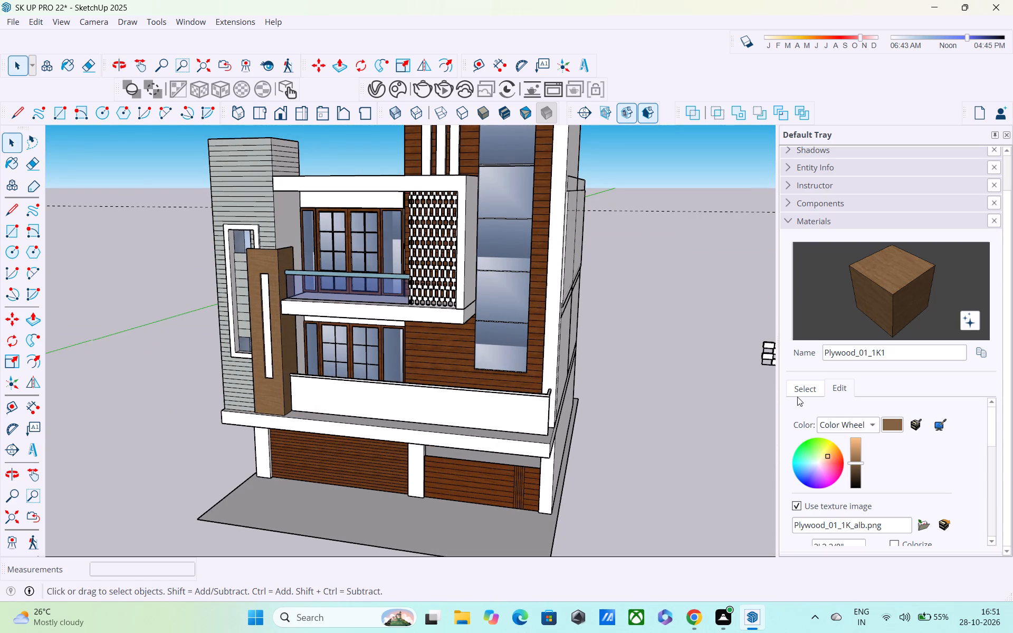
{"action": "left_click", "coordinate": [799, 392]}
{"action": "left_click", "coordinate": [856, 406]}
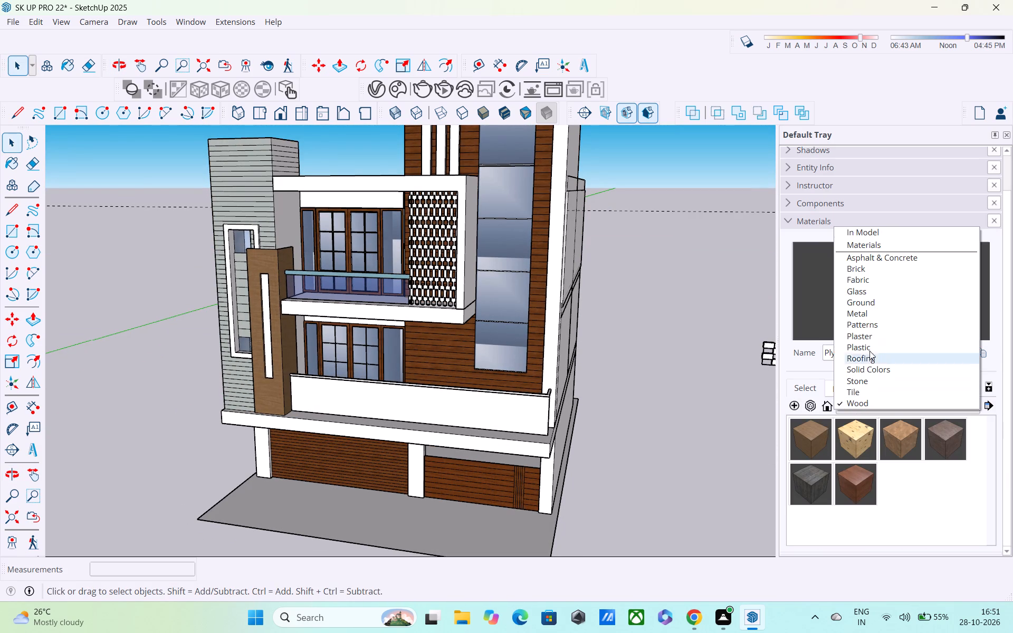
{"action": "left_click", "coordinate": [883, 289]}
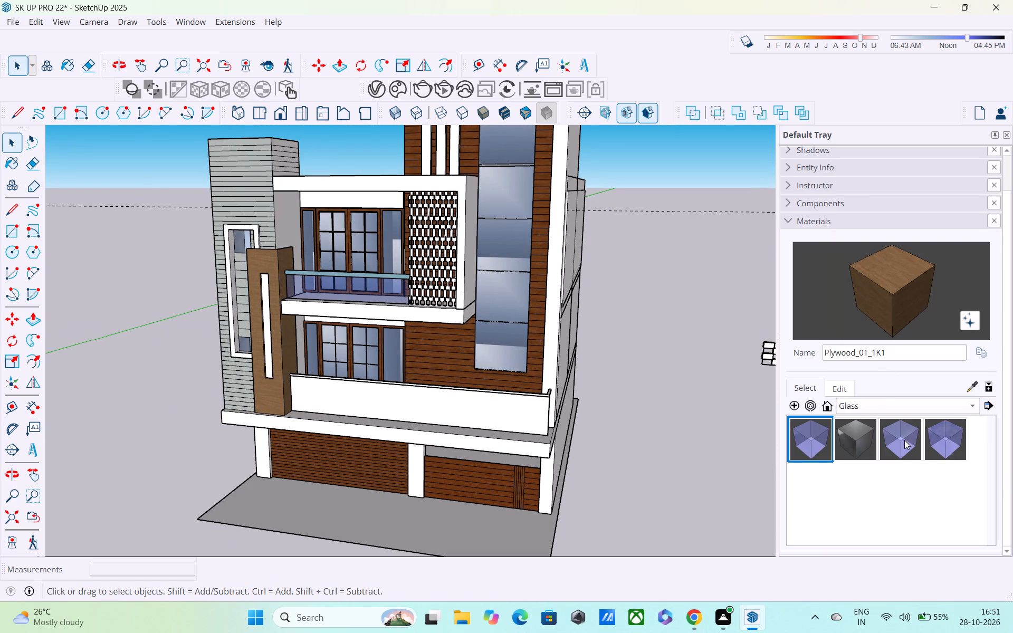
{"action": "left_click", "coordinate": [904, 440]}
{"action": "left_click", "coordinate": [452, 414]}
{"action": "middle_click_drag", "start_coordinate": [493, 426], "coordinate": [473, 377]}
{"action": "scroll", "coordinate": [550, 391], "scroll_direction": "up", "scroll_amount": 3}
{"action": "middle_click_drag", "start_coordinate": [553, 394], "coordinate": [428, 397]}
{"action": "left_click", "coordinate": [502, 424]}
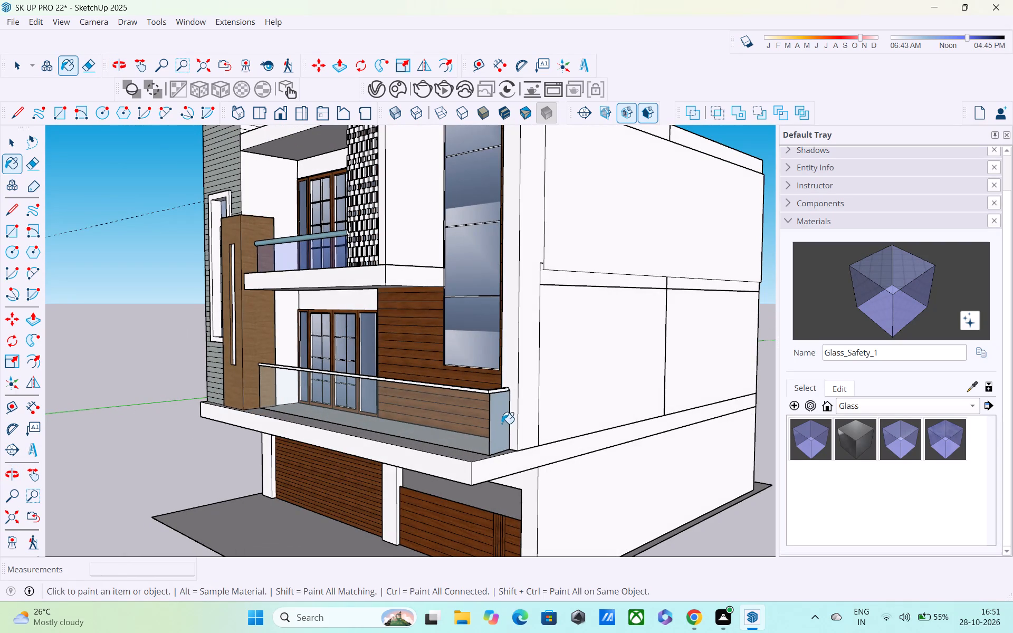
{"action": "middle_click_drag", "start_coordinate": [481, 433], "coordinate": [614, 354]}
{"action": "scroll", "coordinate": [613, 363], "scroll_direction": "down", "scroll_amount": 6}
{"action": "key", "text": "space"}
{"action": "left_click", "coordinate": [696, 341]}
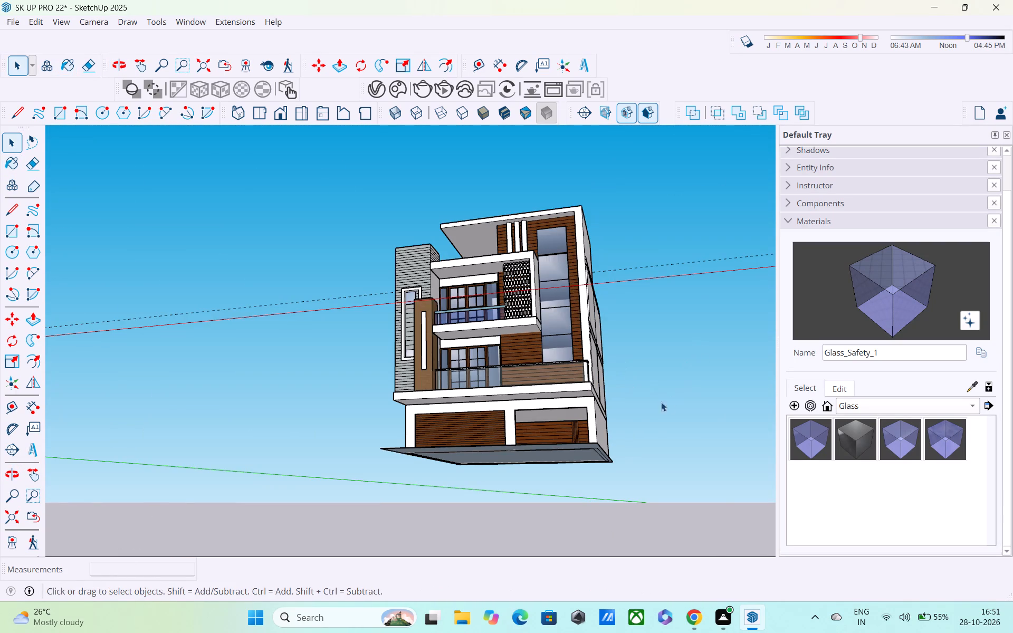
Examine the house from the front, rear and side, up to the flat roof and its overhanging canopy.
{"action": "middle_click_drag", "start_coordinate": [657, 409], "coordinate": [620, 488]}
{"action": "scroll", "coordinate": [570, 435], "scroll_direction": "up", "scroll_amount": 4}
{"action": "middle_click_drag", "start_coordinate": [568, 435], "coordinate": [645, 478]}
{"action": "scroll", "coordinate": [644, 450], "scroll_direction": "down", "scroll_amount": 5}
{"action": "middle_click_drag", "start_coordinate": [644, 450], "coordinate": [638, 424]}
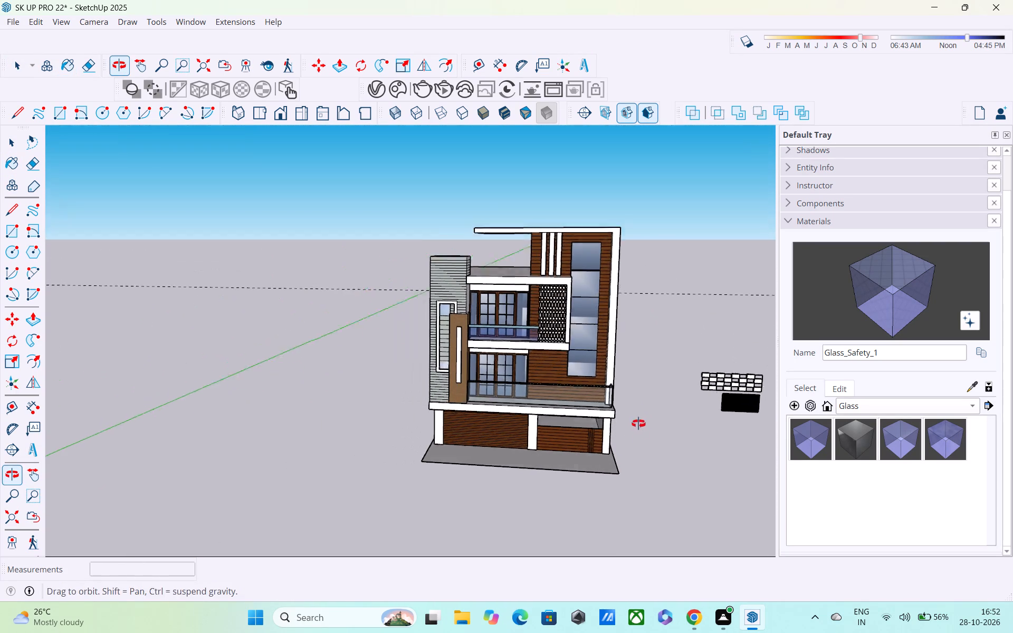
{"action": "middle_click_drag", "start_coordinate": [638, 424], "coordinate": [635, 404]}
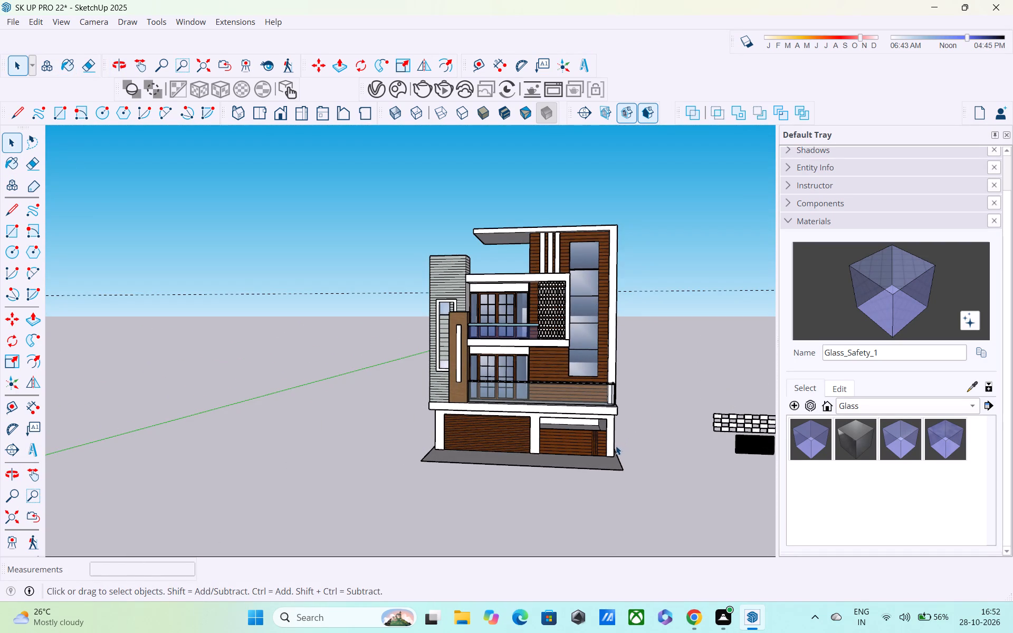
{"action": "middle_click_drag", "start_coordinate": [592, 461], "coordinate": [614, 549], "text": "shift"}
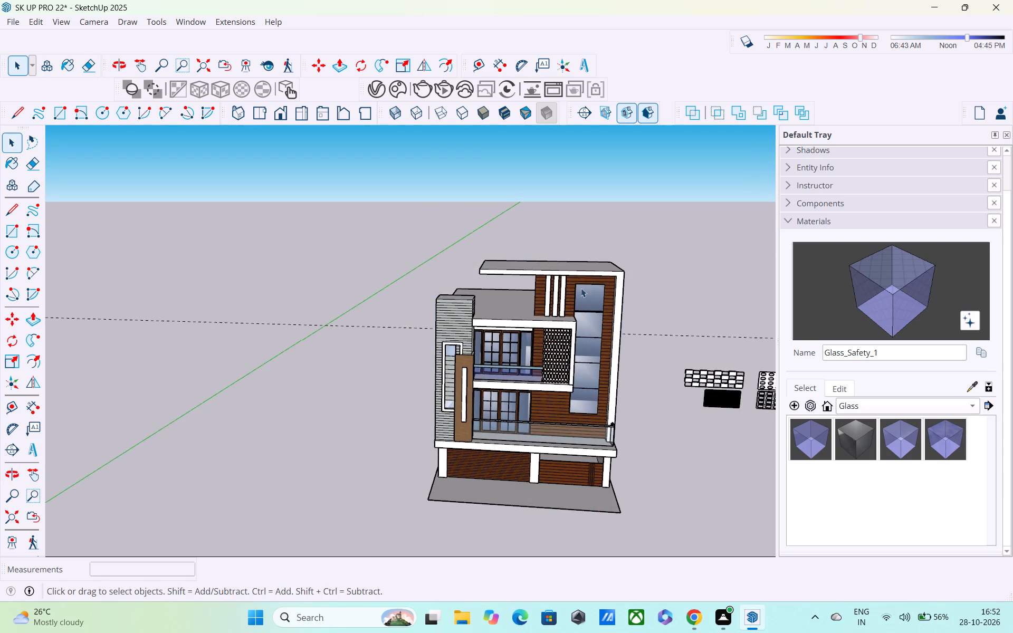
{"action": "middle_click_drag", "start_coordinate": [580, 287], "coordinate": [911, 274]}
{"action": "middle_click_drag", "start_coordinate": [496, 272], "coordinate": [764, 296]}
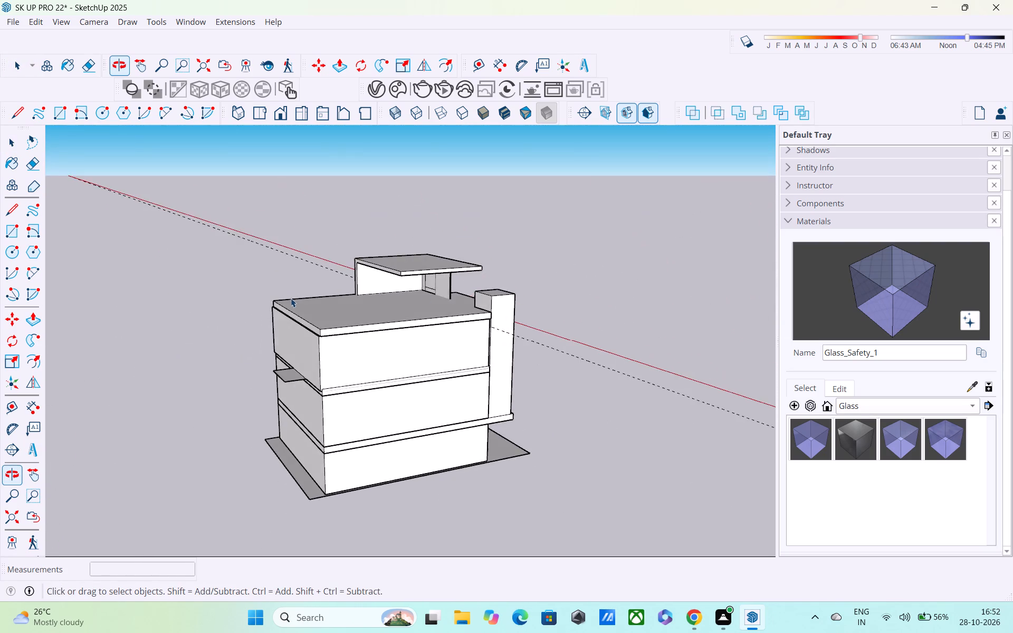
{"action": "scroll", "coordinate": [290, 299], "scroll_direction": "up", "scroll_amount": 4}
{"action": "scroll", "coordinate": [449, 278], "scroll_direction": "up", "scroll_amount": 3}
{"action": "middle_click_drag", "start_coordinate": [501, 287], "coordinate": [592, 286]}
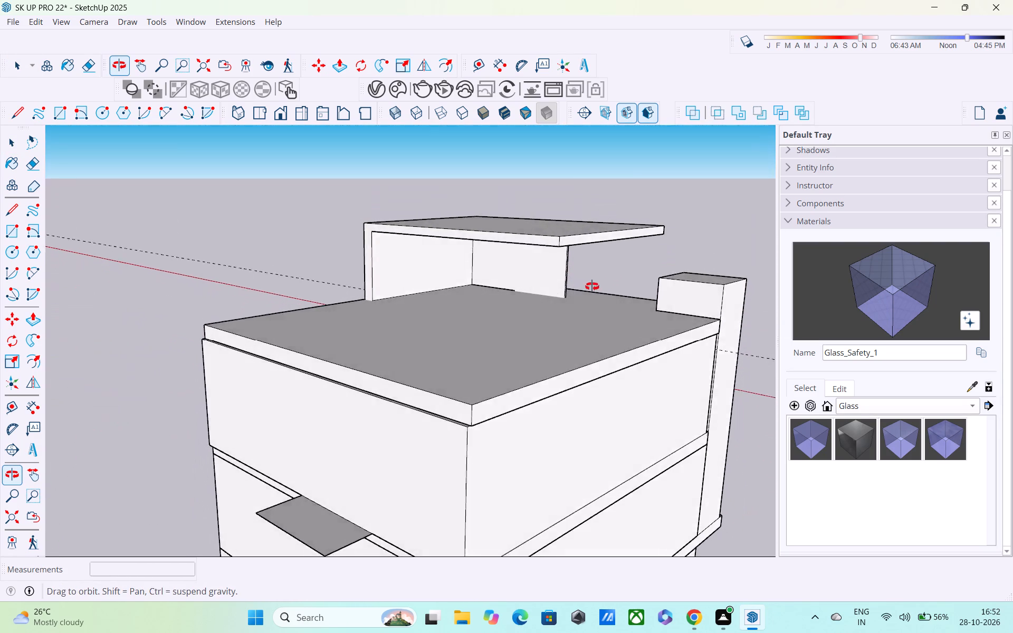
{"action": "middle_click_drag", "start_coordinate": [592, 286], "coordinate": [595, 280]}
{"action": "scroll", "coordinate": [585, 284], "scroll_direction": "up", "scroll_amount": 3}
{"action": "middle_click_drag", "start_coordinate": [571, 300], "coordinate": [349, 310]}
{"action": "scroll", "coordinate": [348, 310], "scroll_direction": "up", "scroll_amount": 1}
{"action": "scroll", "coordinate": [348, 310], "scroll_direction": "down", "scroll_amount": 2}
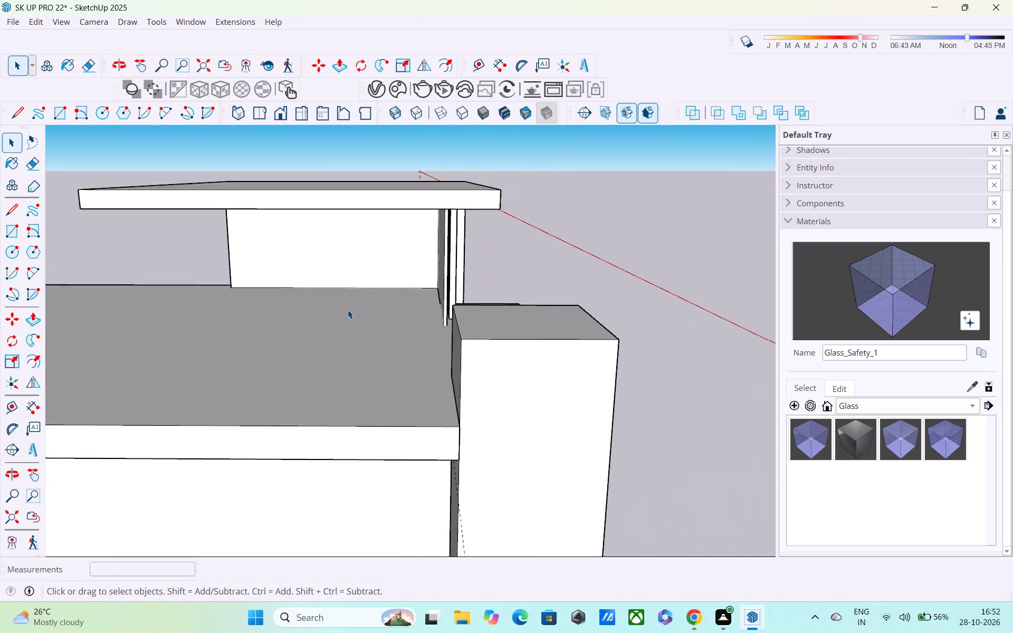
{"action": "scroll", "coordinate": [348, 310], "scroll_direction": "down", "scroll_amount": 4}
{"action": "middle_click_drag", "start_coordinate": [348, 310], "coordinate": [94, 283]}
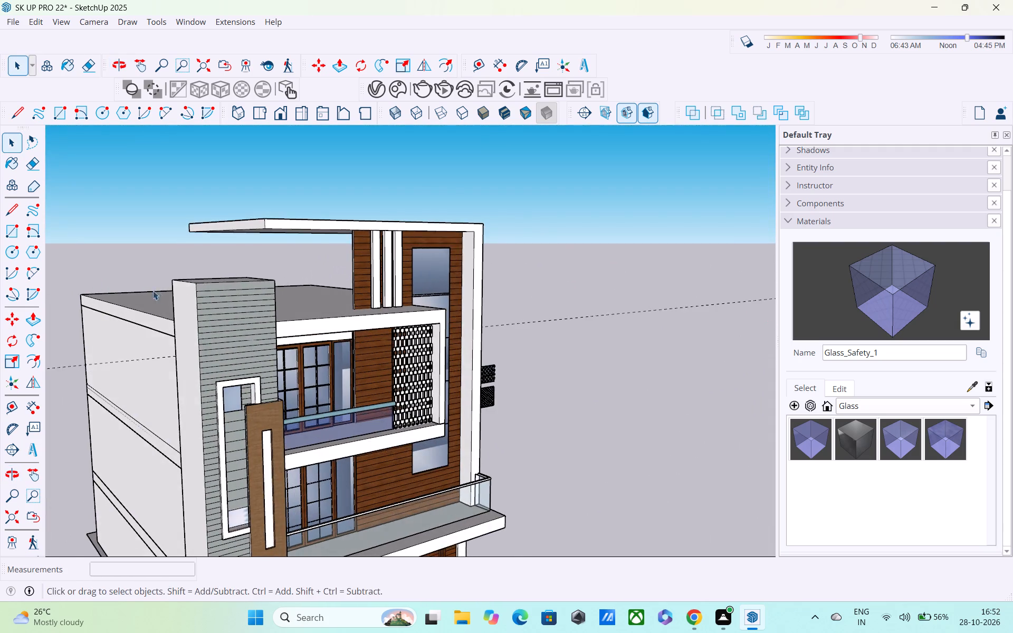
{"action": "scroll", "coordinate": [200, 298], "scroll_direction": "up", "scroll_amount": 4}
{"action": "middle_click_drag", "start_coordinate": [356, 272], "coordinate": [262, 280]}
{"action": "scroll", "coordinate": [293, 270], "scroll_direction": "up", "scroll_amount": 6}
{"action": "scroll", "coordinate": [347, 276], "scroll_direction": "up", "scroll_amount": 1}
{"action": "scroll", "coordinate": [347, 277], "scroll_direction": "down", "scroll_amount": 4}
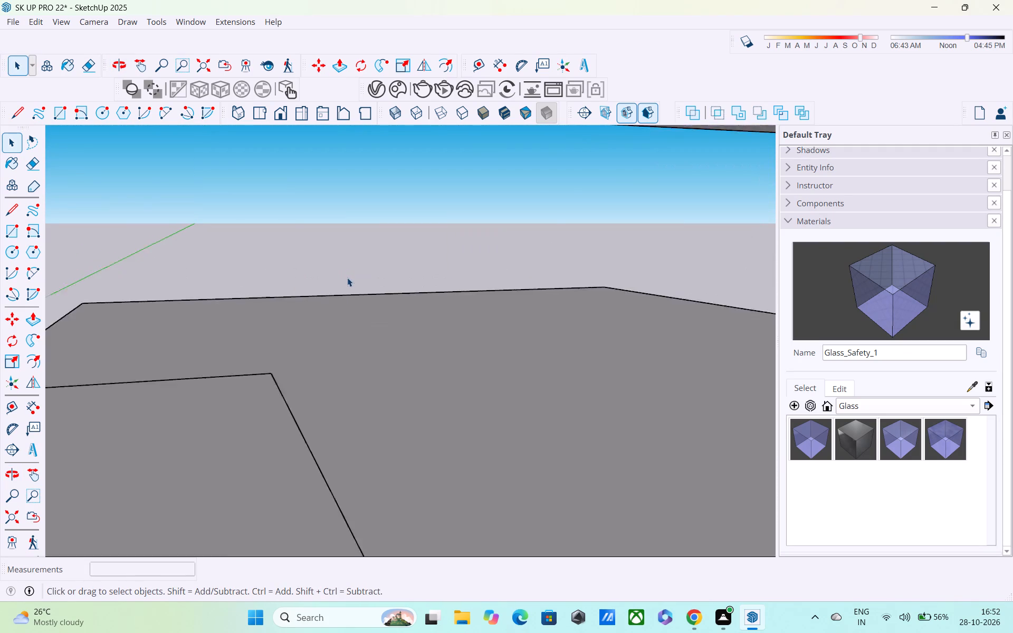
{"action": "scroll", "coordinate": [347, 277], "scroll_direction": "down", "scroll_amount": 3}
Draw a rectangle about 4' 3" by 1' 7" on the flat roof beneath the overhanging canopy.
{"action": "middle_click_drag", "start_coordinate": [429, 300], "coordinate": [355, 296]}
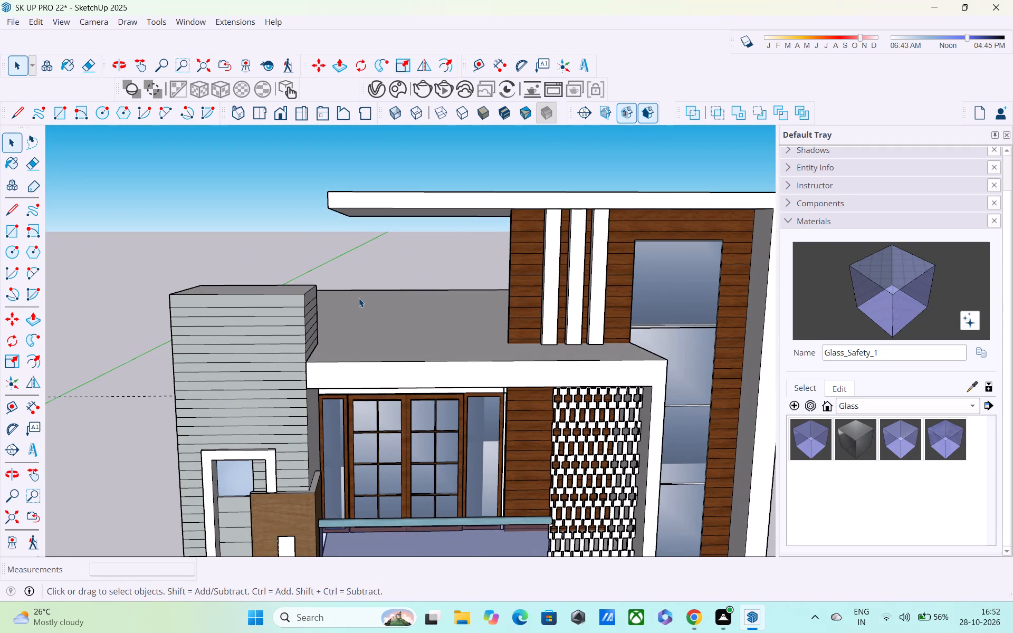
{"action": "key", "text": "r"}
{"action": "scroll", "coordinate": [423, 304], "scroll_direction": "up", "scroll_amount": 1}
{"action": "middle_click_drag", "start_coordinate": [426, 310], "coordinate": [424, 352]}
{"action": "scroll", "coordinate": [446, 279], "scroll_direction": "up", "scroll_amount": 4}
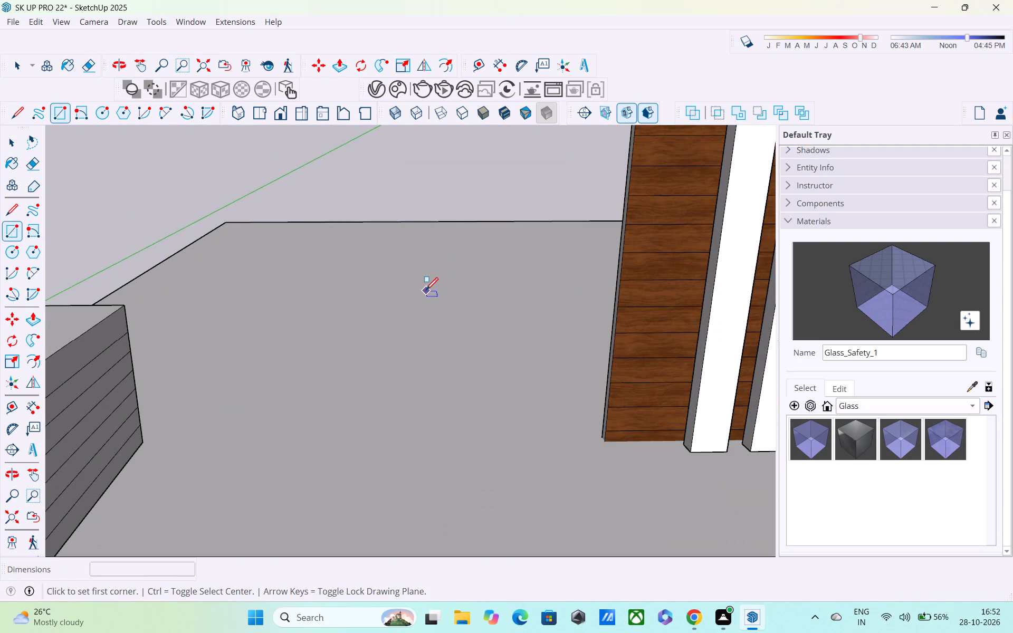
{"action": "left_click", "coordinate": [418, 301]}
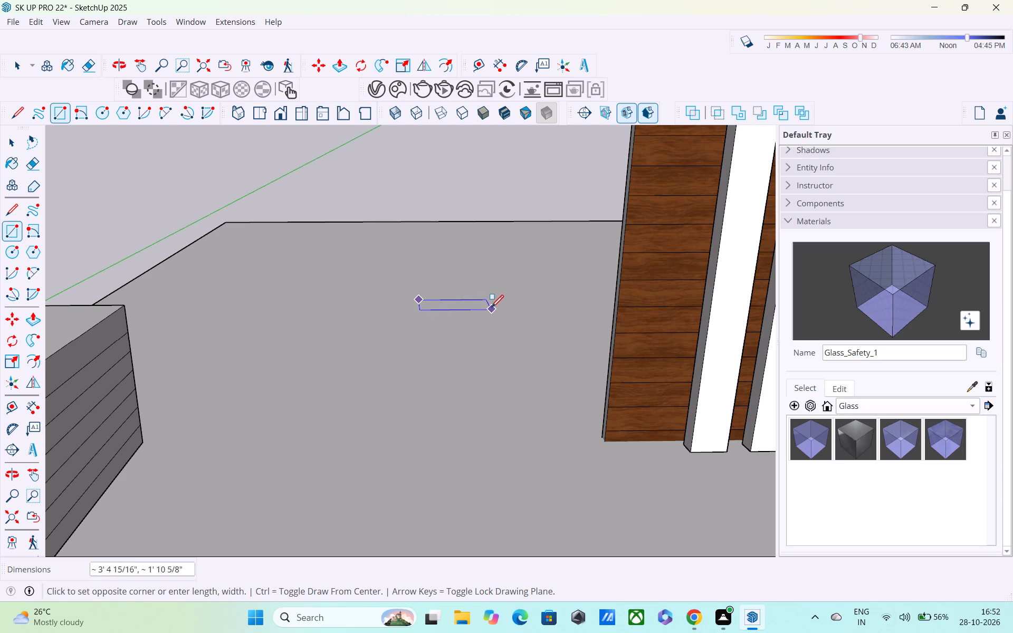
{"action": "left_click", "coordinate": [509, 309]}
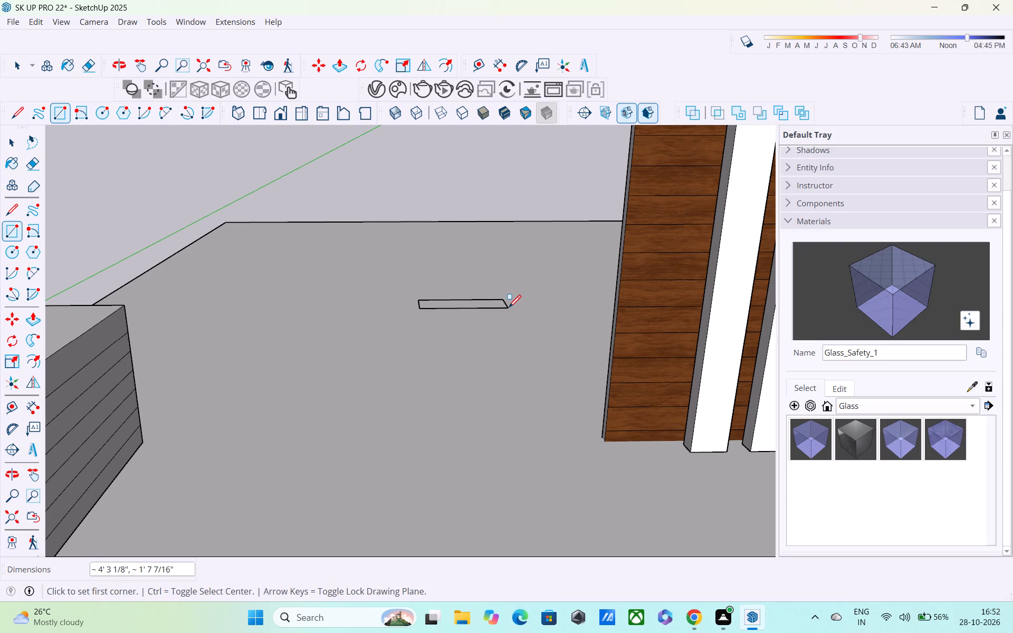
Push/Pull the roof rectangle up about 9' 6 7/8" to the canopy's underside to form a supporting column.
{"action": "key", "text": "p"}
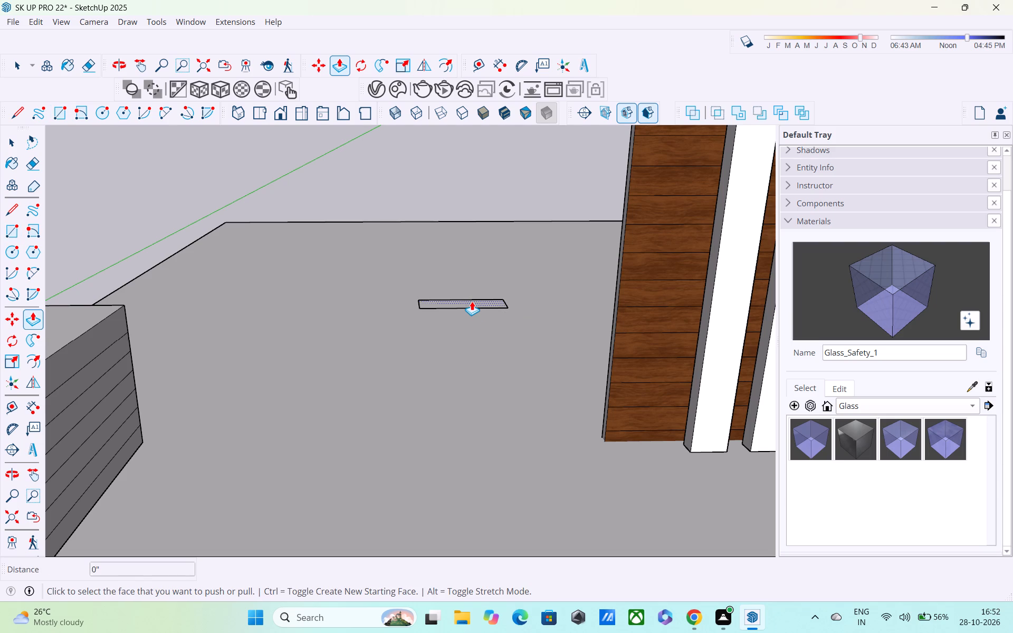
{"action": "left_click", "coordinate": [472, 301]}
{"action": "scroll", "coordinate": [477, 230], "scroll_direction": "down", "scroll_amount": 5}
{"action": "middle_click_drag", "start_coordinate": [475, 198], "coordinate": [485, 273]}
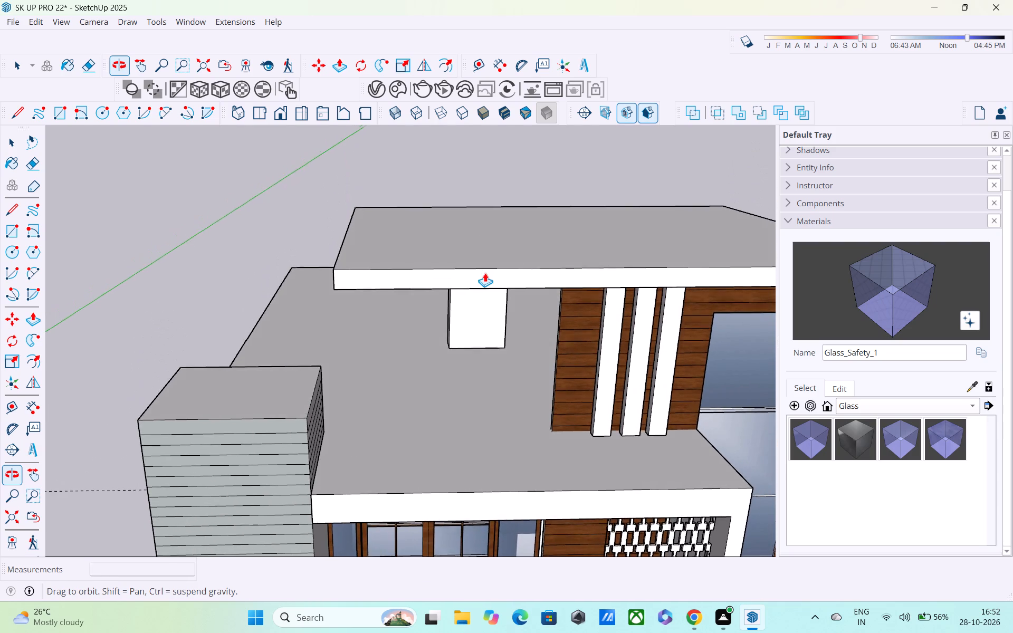
{"action": "middle_click_drag", "start_coordinate": [485, 273], "coordinate": [485, 273]}
{"action": "middle_click_drag", "start_coordinate": [485, 271], "coordinate": [497, 140]}
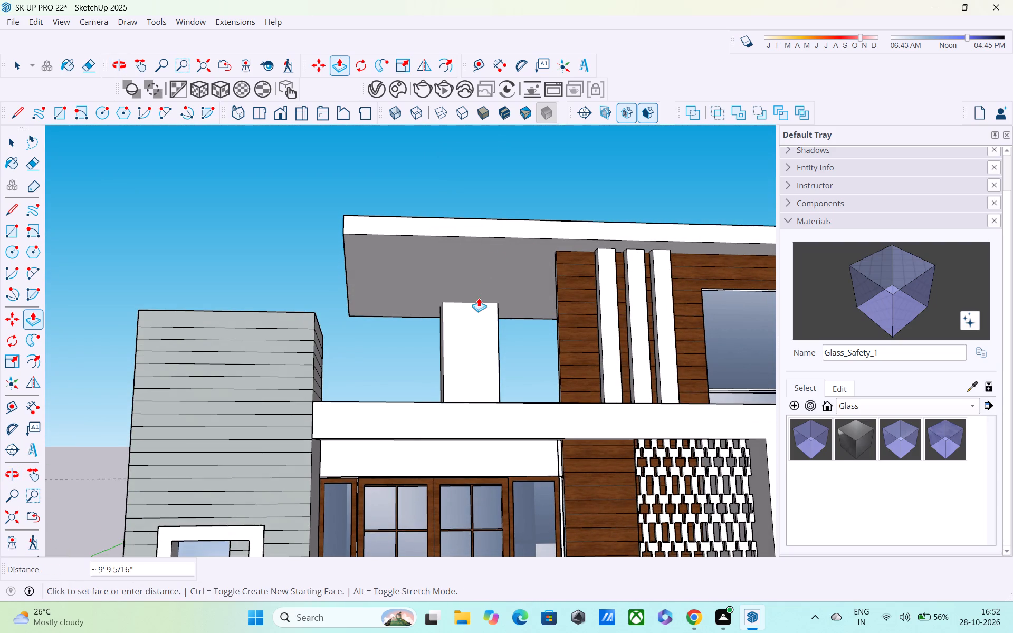
{"action": "left_click", "coordinate": [474, 300]}
Push the column's narrow side facing the grey-clad tower in about 9 7/8" and its front face back about 10 7/16".
{"action": "middle_click_drag", "start_coordinate": [427, 360], "coordinate": [511, 442]}
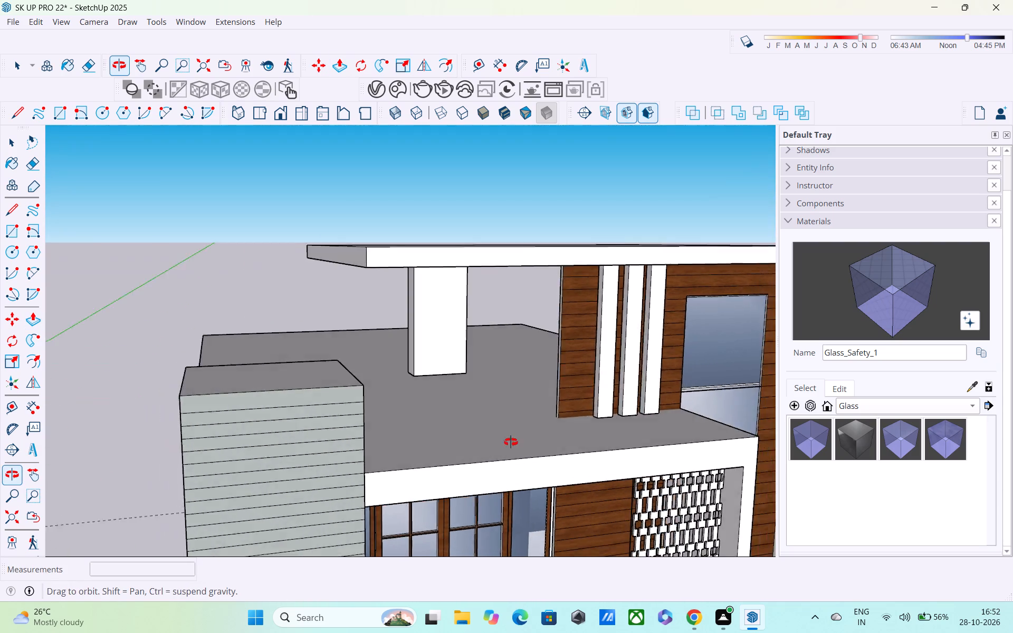
{"action": "middle_click_drag", "start_coordinate": [511, 442], "coordinate": [689, 429]}
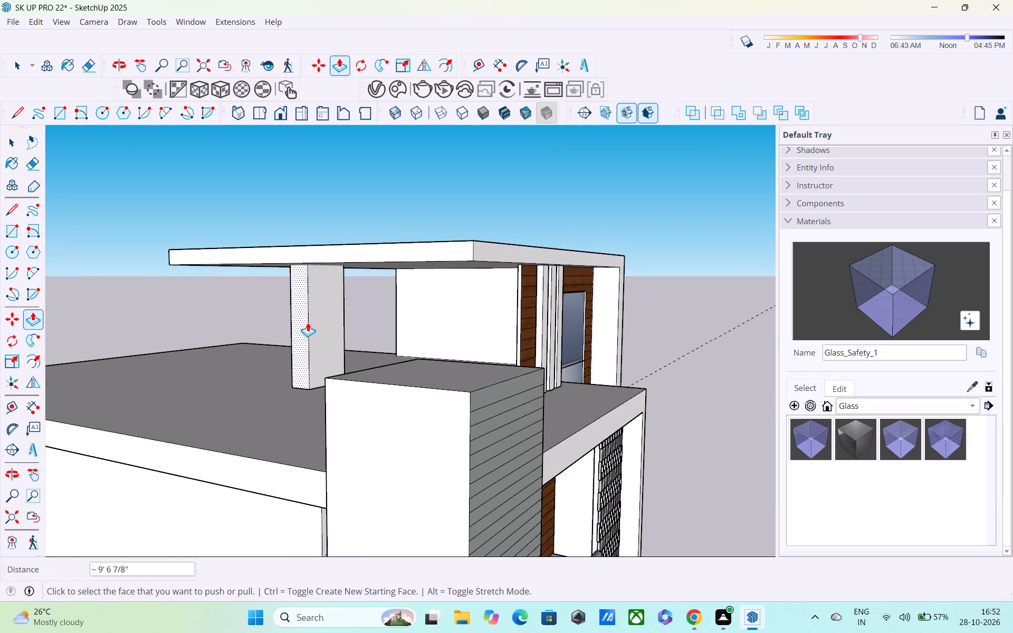
{"action": "left_click", "coordinate": [308, 322]}
{"action": "left_click", "coordinate": [314, 316]}
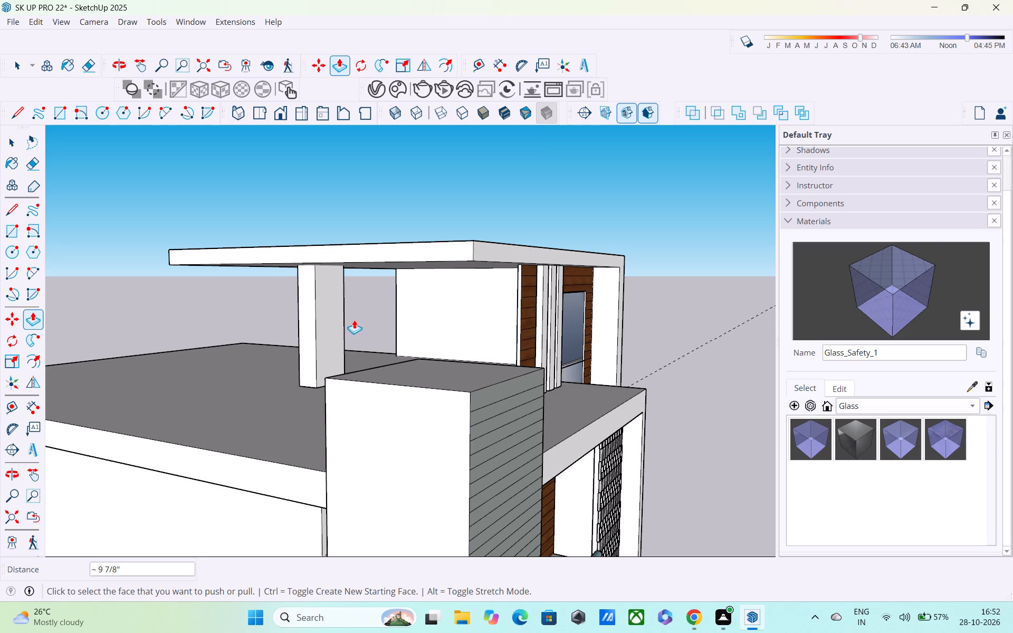
{"action": "left_click", "coordinate": [337, 321]}
{"action": "left_click", "coordinate": [328, 318]}
Push the column's narrow side facing the wood-clad wall in by about 5 3/8".
{"action": "middle_click_drag", "start_coordinate": [368, 303], "coordinate": [301, 301]}
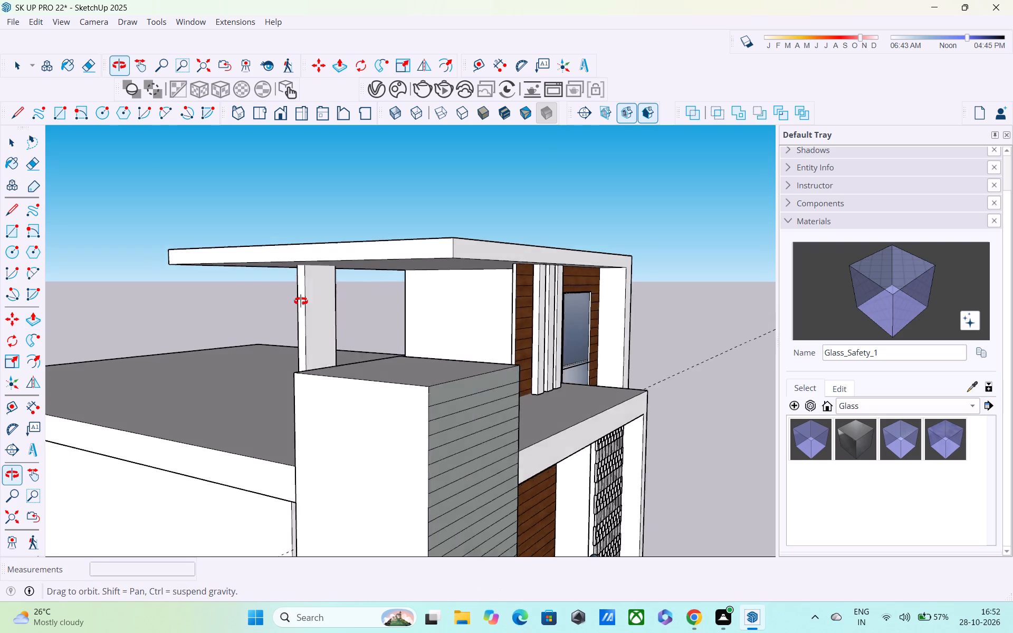
{"action": "middle_click_drag", "start_coordinate": [301, 301], "coordinate": [128, 293]}
{"action": "scroll", "coordinate": [308, 309], "scroll_direction": "up", "scroll_amount": 3}
{"action": "scroll", "coordinate": [352, 303], "scroll_direction": "down", "scroll_amount": 3}
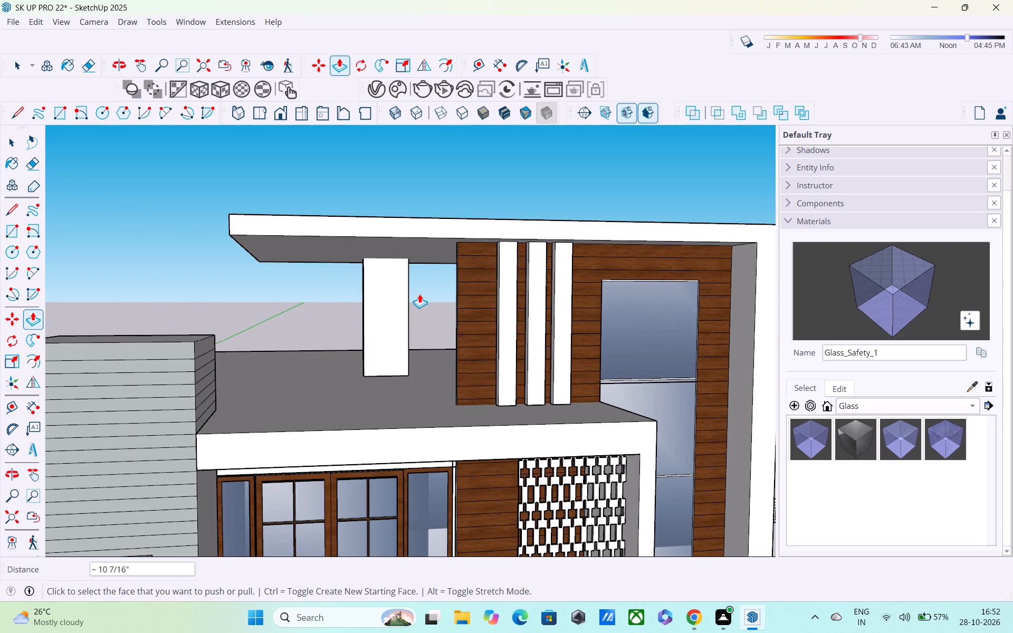
{"action": "scroll", "coordinate": [423, 293], "scroll_direction": "up", "scroll_amount": 4}
{"action": "scroll", "coordinate": [422, 295], "scroll_direction": "down", "scroll_amount": 3}
{"action": "middle_click_drag", "start_coordinate": [411, 303], "coordinate": [378, 293]}
{"action": "scroll", "coordinate": [378, 294], "scroll_direction": "up", "scroll_amount": 6}
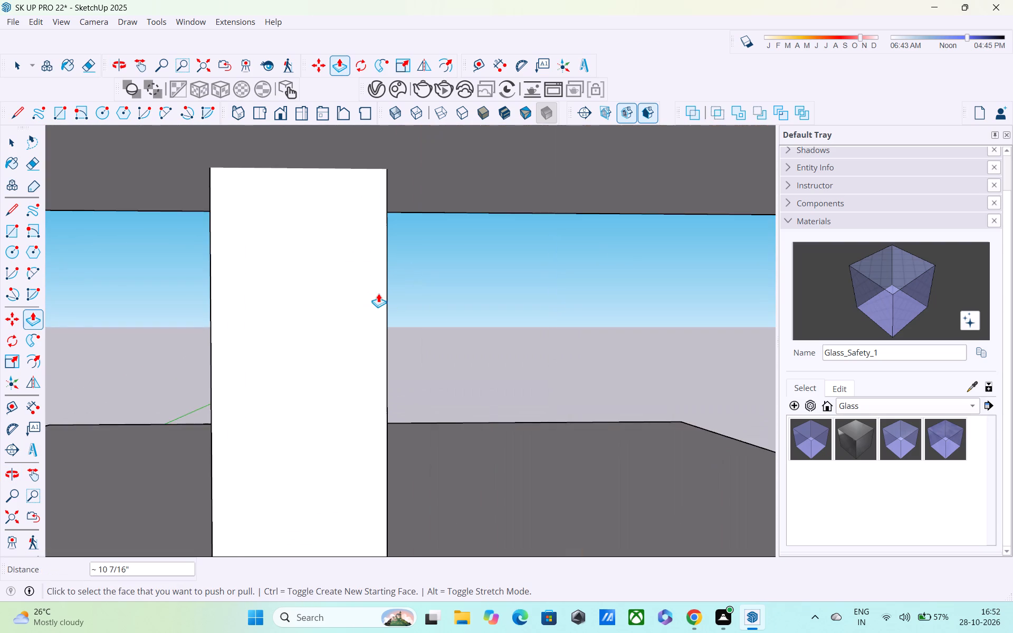
{"action": "scroll", "coordinate": [382, 289], "scroll_direction": "up", "scroll_amount": 4}
{"action": "middle_click_drag", "start_coordinate": [391, 284], "coordinate": [271, 282]}
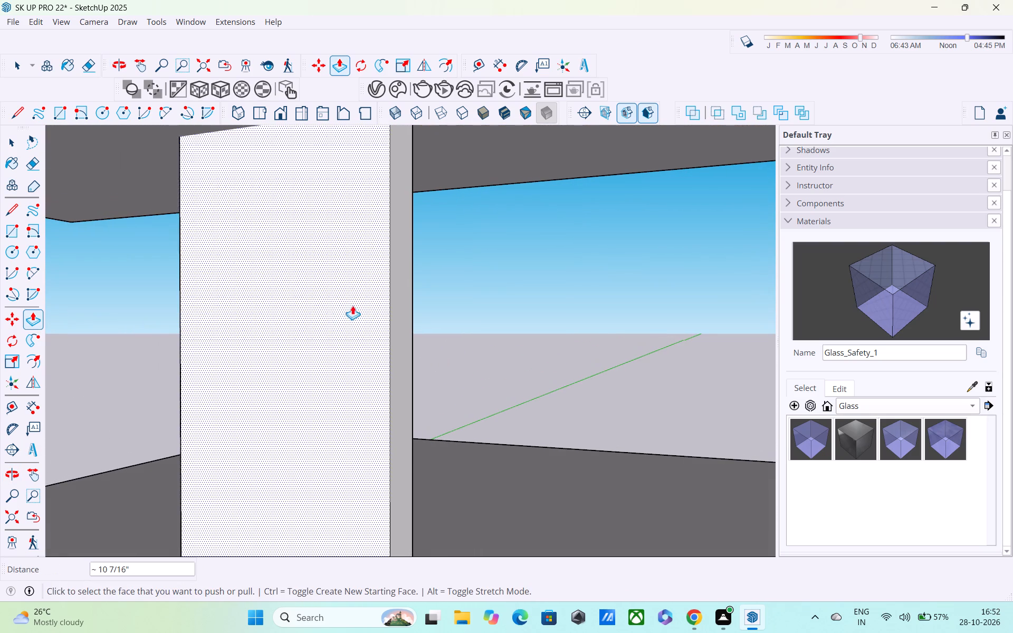
{"action": "left_click", "coordinate": [402, 326]}
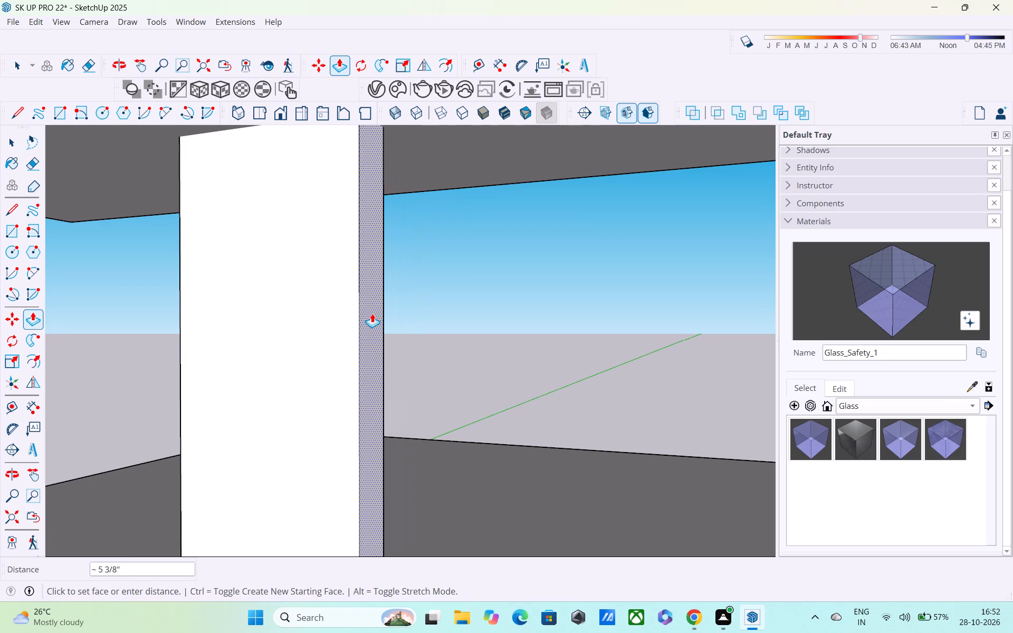
{"action": "left_click", "coordinate": [372, 313]}
Pull the column's narrow side facing the grey-clad tower outward by about 2' 1 3/16".
{"action": "middle_click_drag", "start_coordinate": [330, 322], "coordinate": [543, 328]}
{"action": "left_click", "coordinate": [598, 360]}
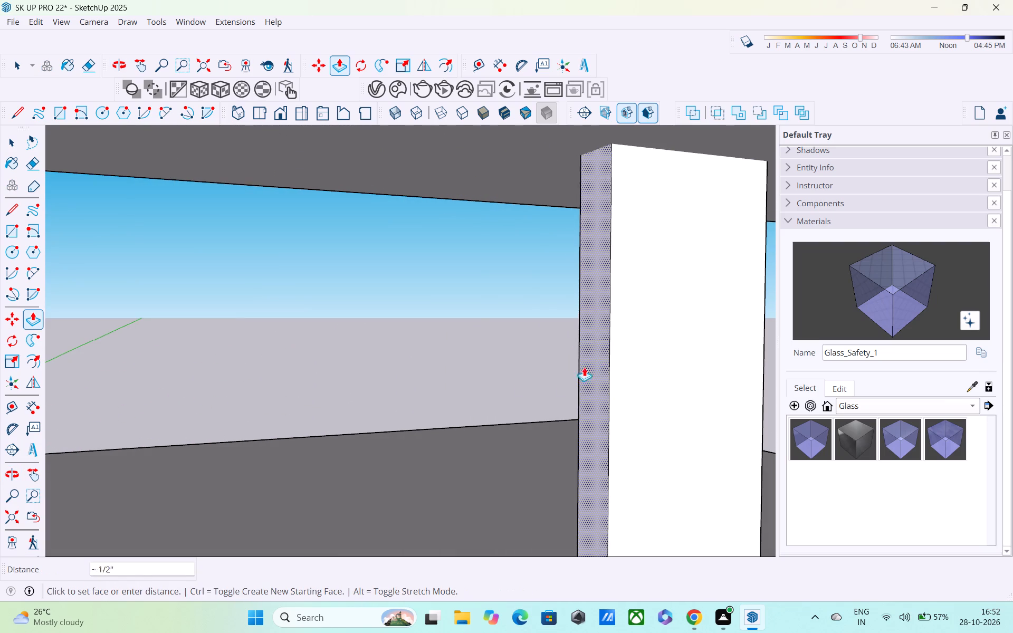
{"action": "left_click", "coordinate": [474, 388]}
Push the column's narrow side facing the wood-clad wall in by about 1' 2 15/16".
{"action": "scroll", "coordinate": [568, 347], "scroll_direction": "down", "scroll_amount": 6}
{"action": "middle_click_drag", "start_coordinate": [628, 352], "coordinate": [422, 324]}
{"action": "middle_click_drag", "start_coordinate": [517, 358], "coordinate": [387, 332]}
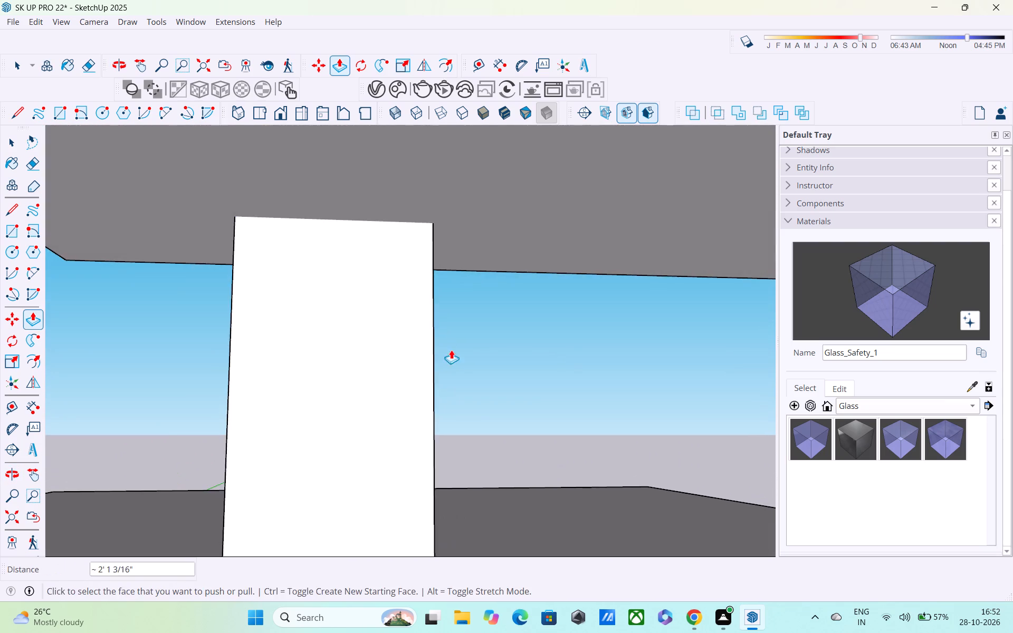
{"action": "middle_click_drag", "start_coordinate": [451, 357], "coordinate": [416, 336]}
{"action": "scroll", "coordinate": [445, 341], "scroll_direction": "up", "scroll_amount": 3}
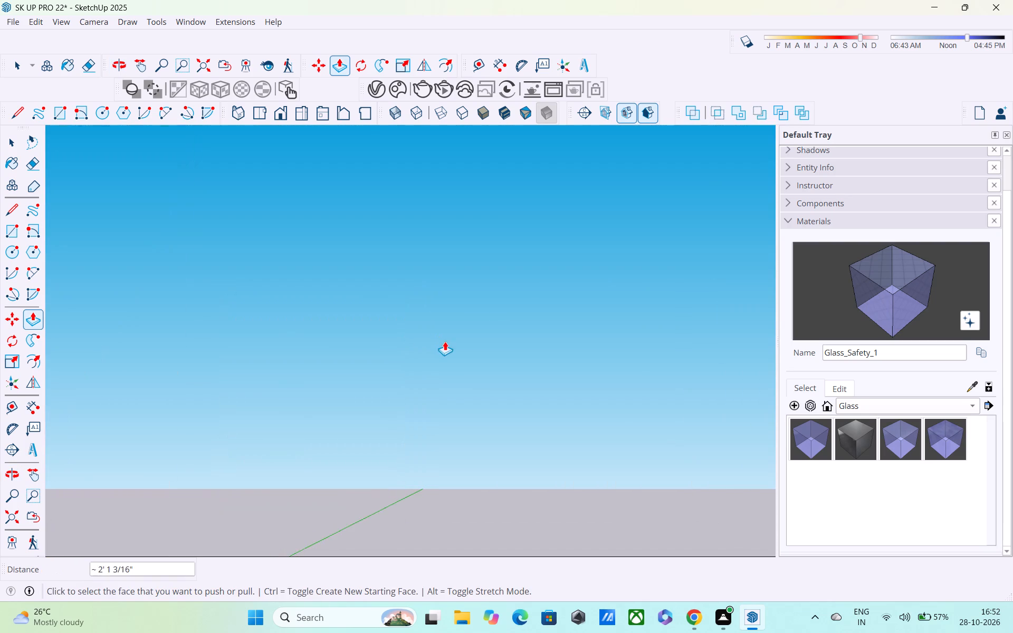
{"action": "scroll", "coordinate": [442, 346], "scroll_direction": "down", "scroll_amount": 3}
{"action": "middle_click_drag", "start_coordinate": [424, 358], "coordinate": [387, 358]}
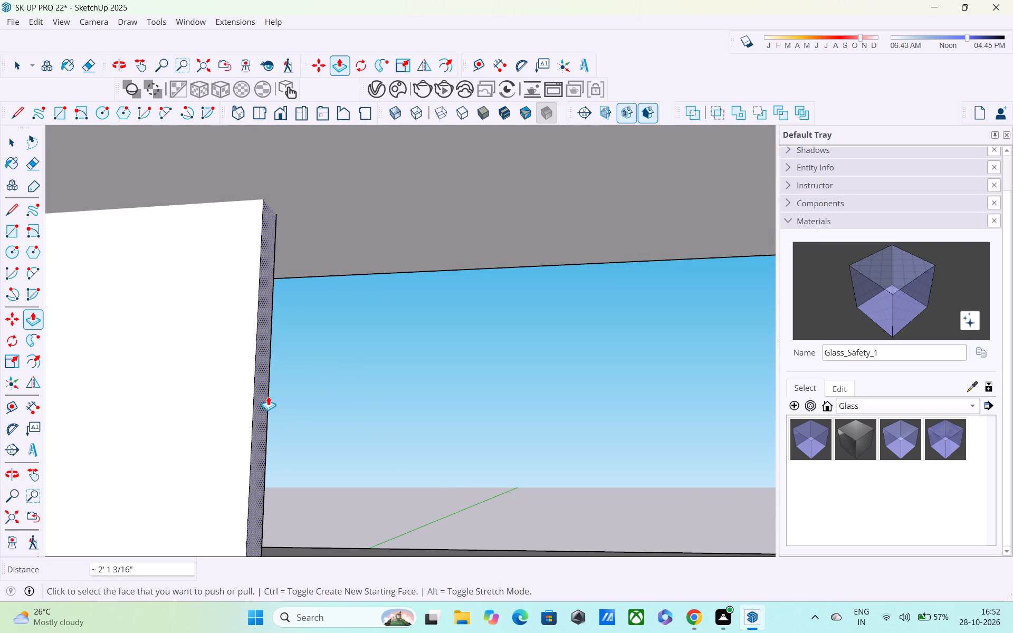
{"action": "left_click", "coordinate": [264, 405]}
{"action": "left_click", "coordinate": [203, 395]}
Bring the whole model back into view and check the column under the roof canopy from the front.
{"action": "scroll", "coordinate": [202, 395], "scroll_direction": "down", "scroll_amount": 6}
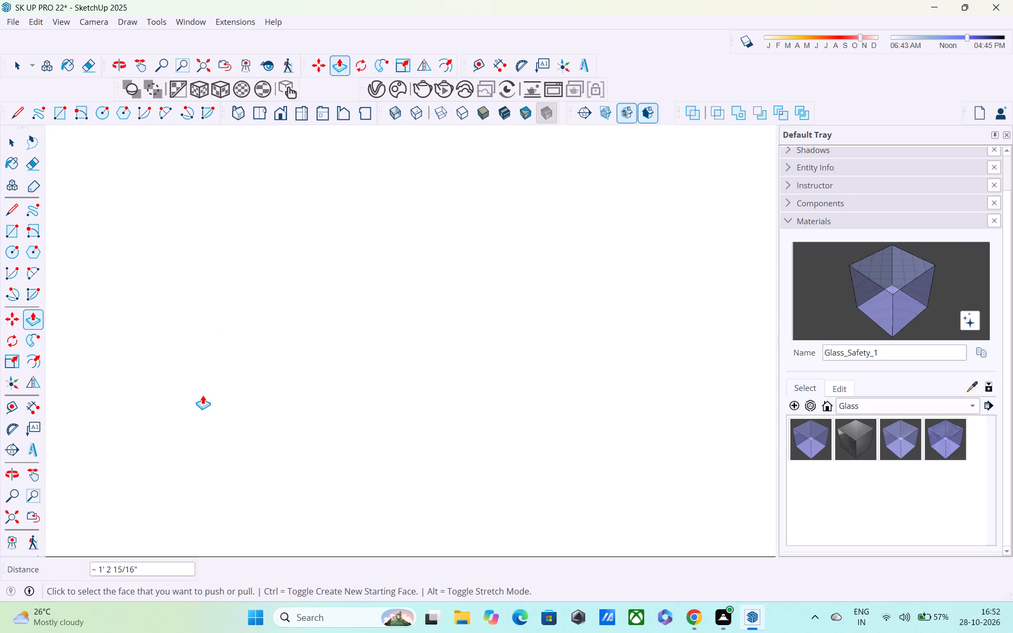
{"action": "scroll", "coordinate": [203, 395], "scroll_direction": "down", "scroll_amount": 3}
{"action": "left_click", "coordinate": [15, 521]}
{"action": "scroll", "coordinate": [246, 428], "scroll_direction": "down", "scroll_amount": 2}
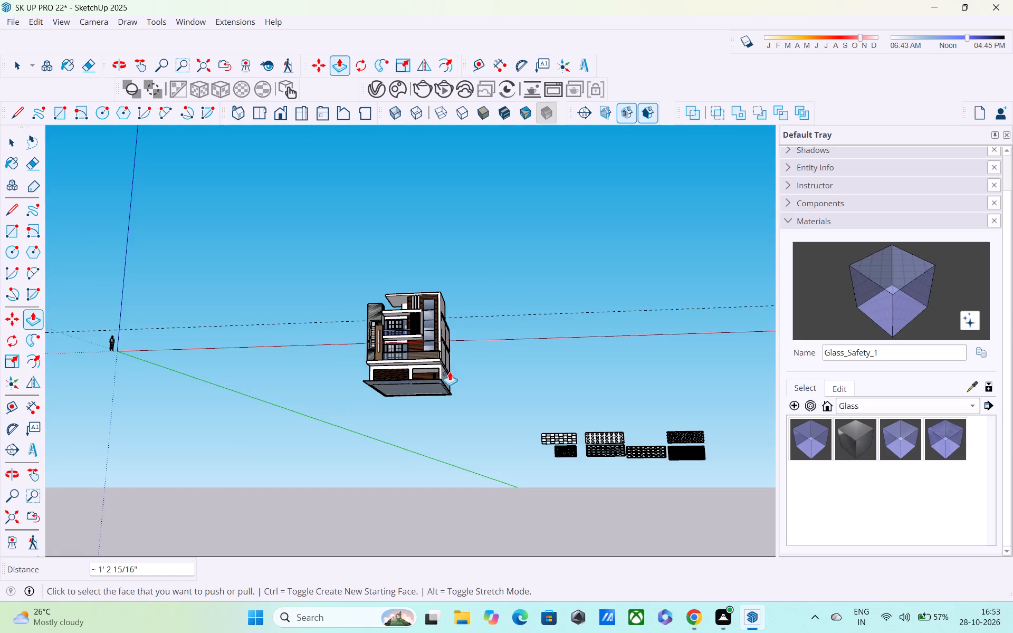
{"action": "middle_click_drag", "start_coordinate": [458, 359], "coordinate": [474, 428]}
{"action": "scroll", "coordinate": [391, 254], "scroll_direction": "up", "scroll_amount": 5}
{"action": "scroll", "coordinate": [409, 328], "scroll_direction": "up", "scroll_amount": 10}
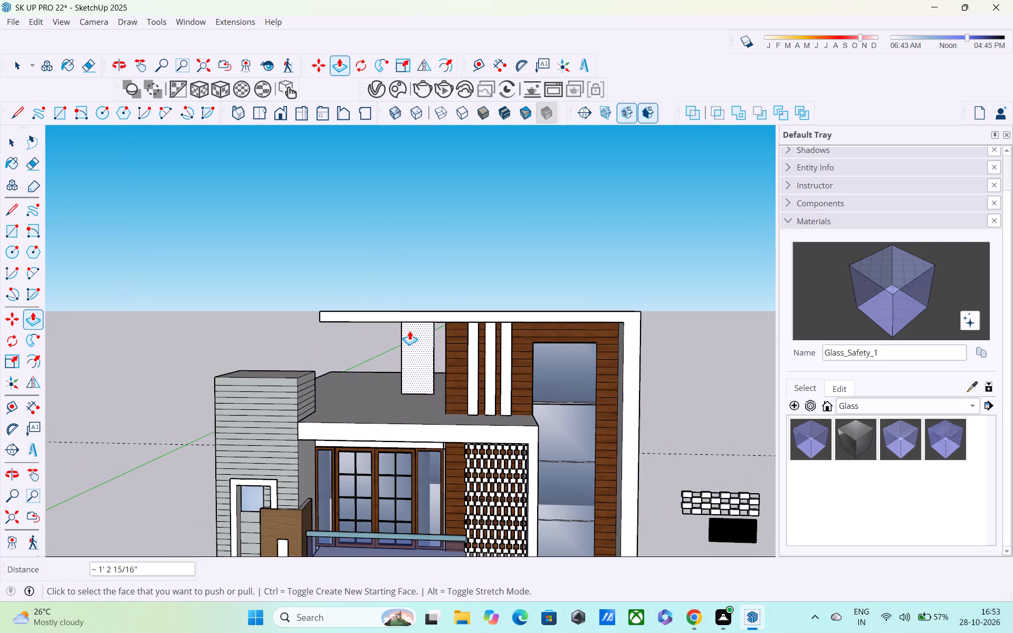
Push/Pull the canopy column's broad rear face by about 3 13/16".
{"action": "middle_click_drag", "start_coordinate": [409, 333], "coordinate": [966, 310]}
{"action": "middle_click_drag", "start_coordinate": [8, 402], "coordinate": [361, 404]}
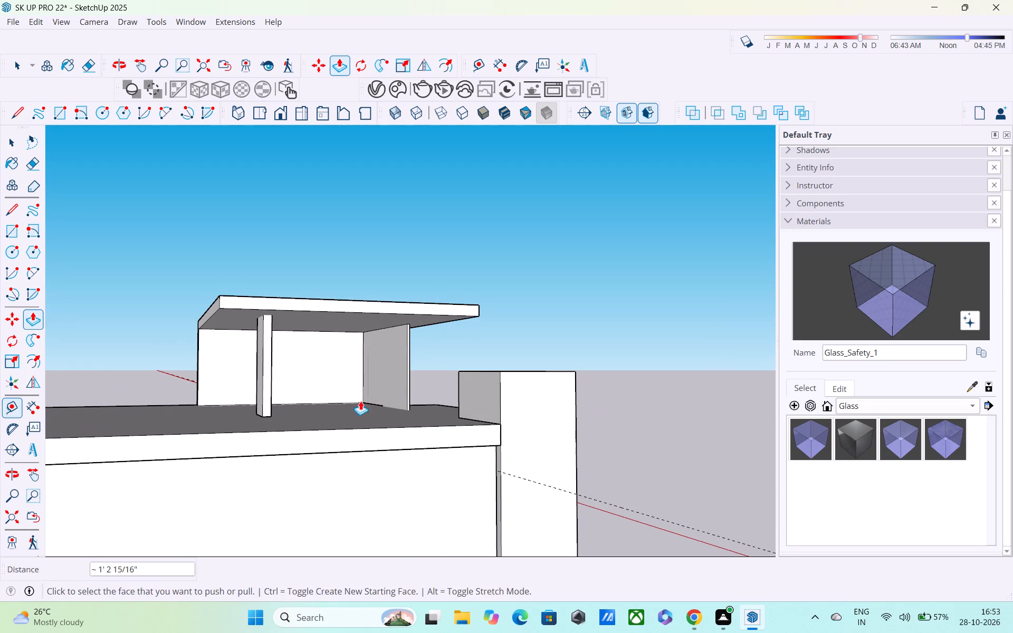
{"action": "middle_click_drag", "start_coordinate": [286, 365], "coordinate": [474, 369]}
{"action": "left_click", "coordinate": [399, 359]}
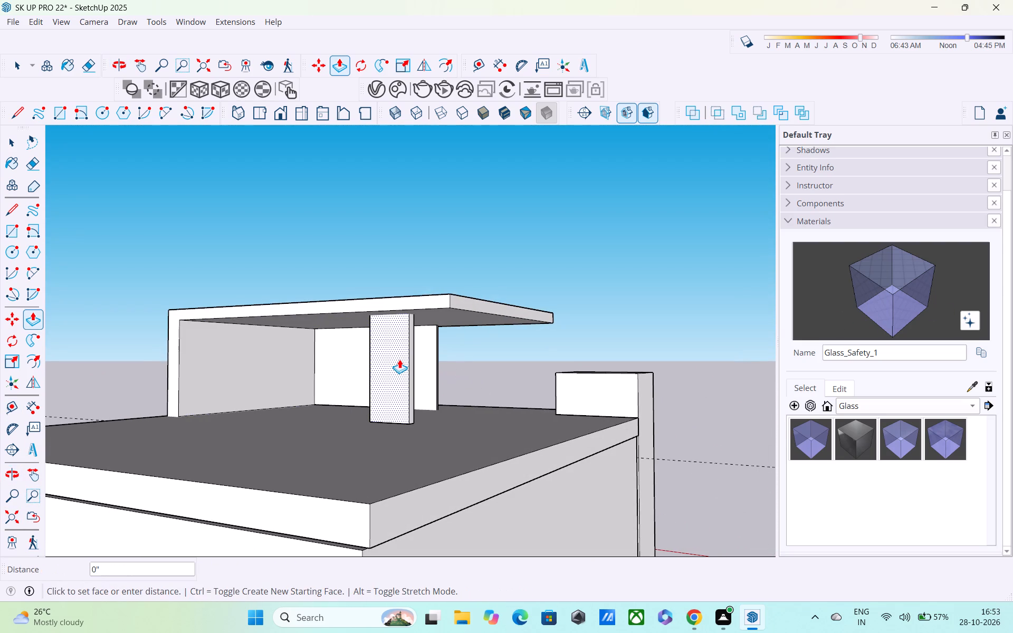
{"action": "left_click", "coordinate": [402, 354]}
Push the column's narrow side facing the wood-clad wall in by about 11 1/8".
{"action": "middle_click_drag", "start_coordinate": [359, 375], "coordinate": [423, 389]}
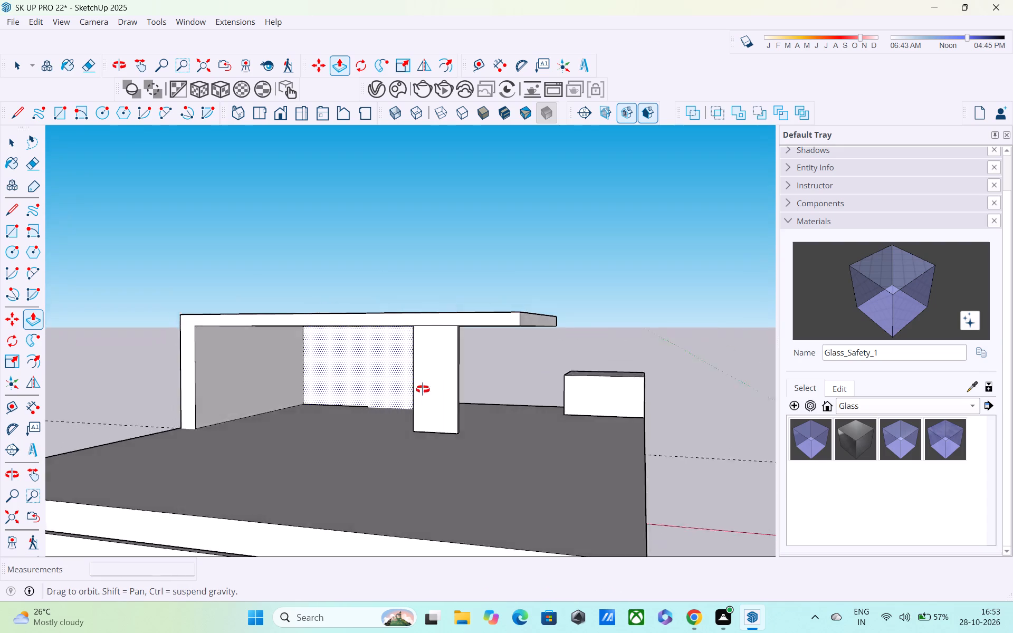
{"action": "middle_click_drag", "start_coordinate": [423, 389], "coordinate": [627, 391]}
{"action": "scroll", "coordinate": [545, 391], "scroll_direction": "up", "scroll_amount": 6}
{"action": "scroll", "coordinate": [529, 369], "scroll_direction": "down", "scroll_amount": 1}
{"action": "scroll", "coordinate": [529, 369], "scroll_direction": "up", "scroll_amount": 5}
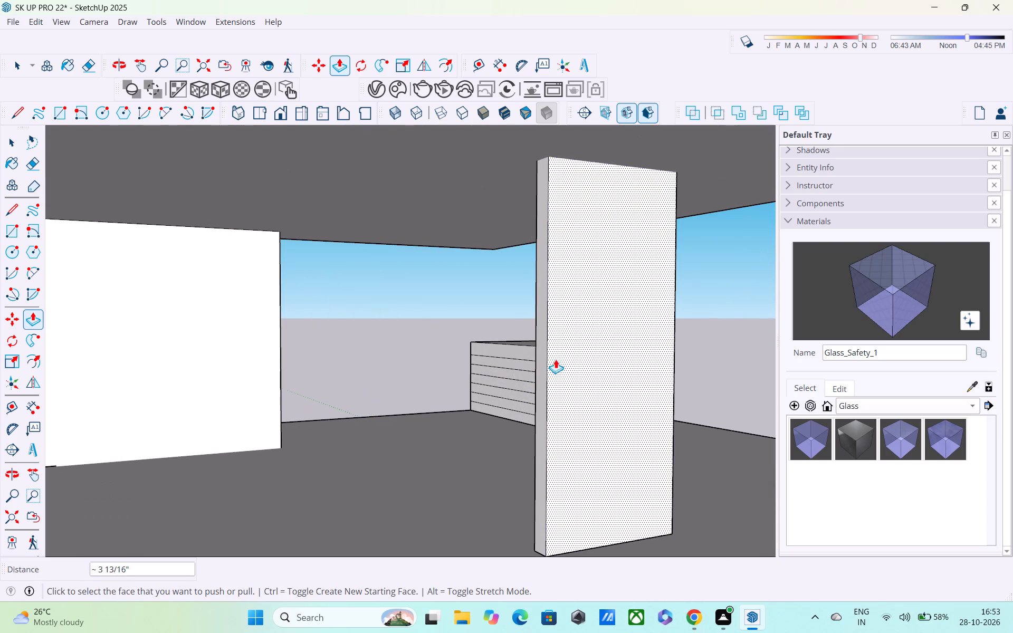
{"action": "left_click", "coordinate": [543, 374]}
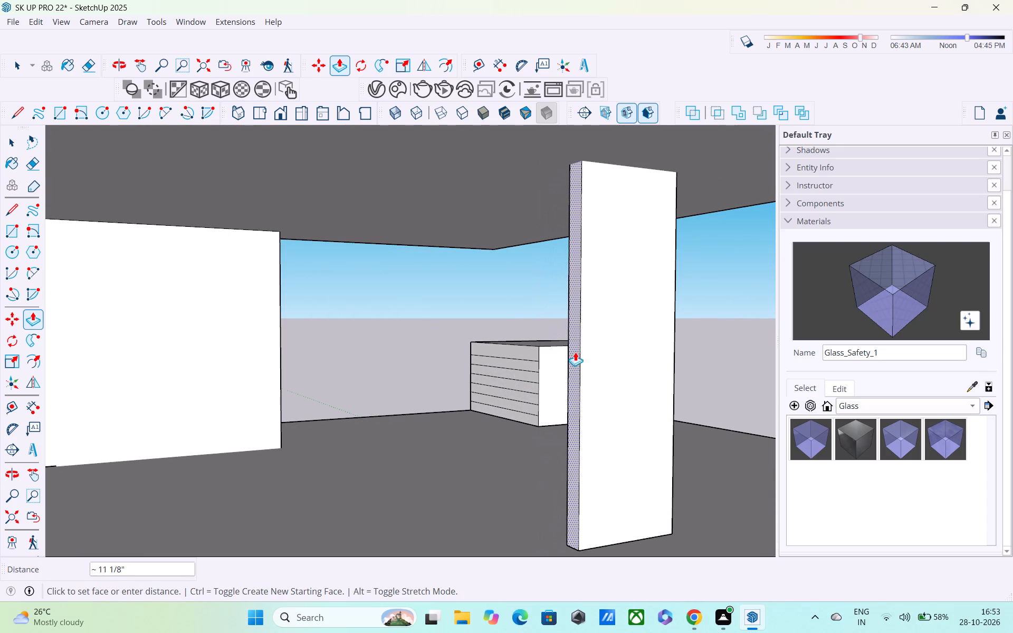
{"action": "left_click", "coordinate": [575, 352]}
From the front of the house, push the column's narrow side facing the wood-clad wall in by about another 5 3/4".
{"action": "middle_click_drag", "start_coordinate": [705, 357], "coordinate": [379, 371]}
{"action": "scroll", "coordinate": [353, 361], "scroll_direction": "down", "scroll_amount": 6}
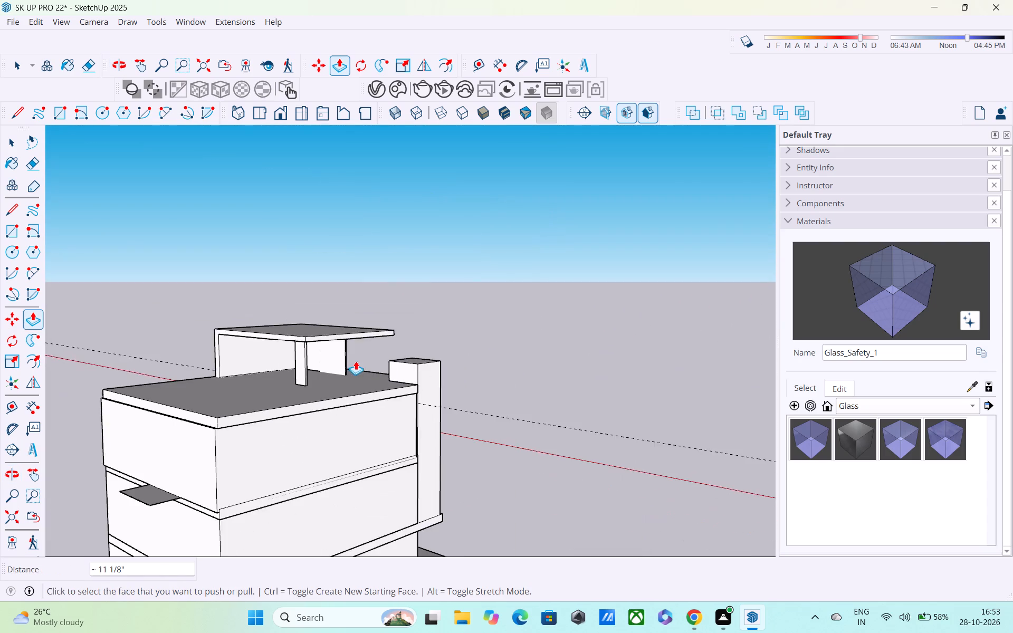
{"action": "middle_click_drag", "start_coordinate": [356, 361], "coordinate": [0, 365]}
{"action": "scroll", "coordinate": [333, 330], "scroll_direction": "up", "scroll_amount": 4}
{"action": "middle_click_drag", "start_coordinate": [362, 360], "coordinate": [172, 330]}
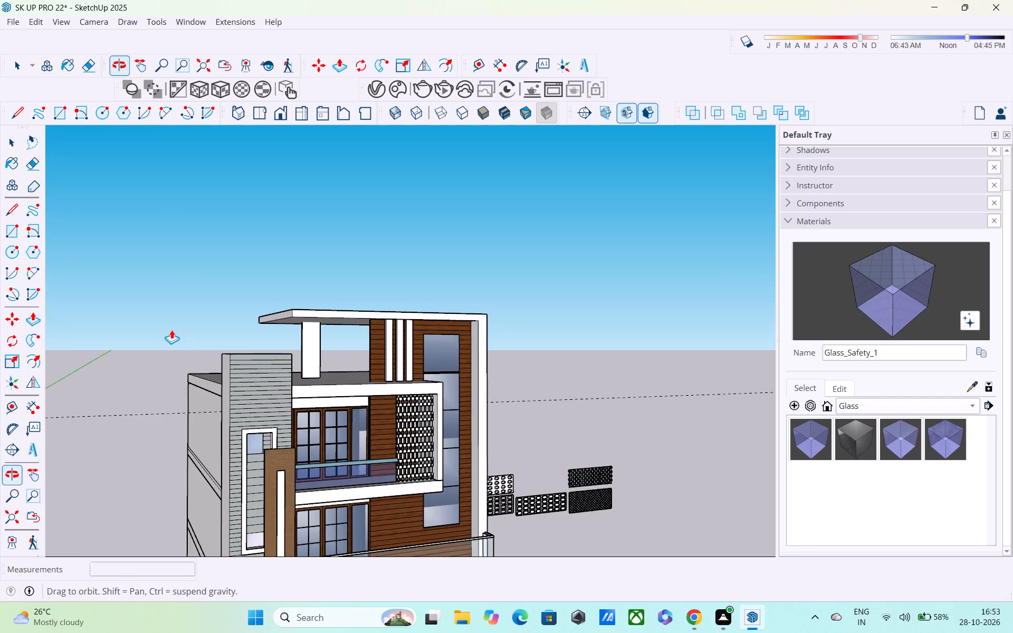
{"action": "scroll", "coordinate": [300, 330], "scroll_direction": "up", "scroll_amount": 9}
{"action": "middle_click_drag", "start_coordinate": [374, 338], "coordinate": [275, 320]}
{"action": "scroll", "coordinate": [254, 342], "scroll_direction": "up", "scroll_amount": 9}
{"action": "scroll", "coordinate": [283, 341], "scroll_direction": "down", "scroll_amount": 1}
{"action": "middle_click_drag", "start_coordinate": [283, 341], "coordinate": [270, 350]}
{"action": "scroll", "coordinate": [284, 308], "scroll_direction": "up", "scroll_amount": 5}
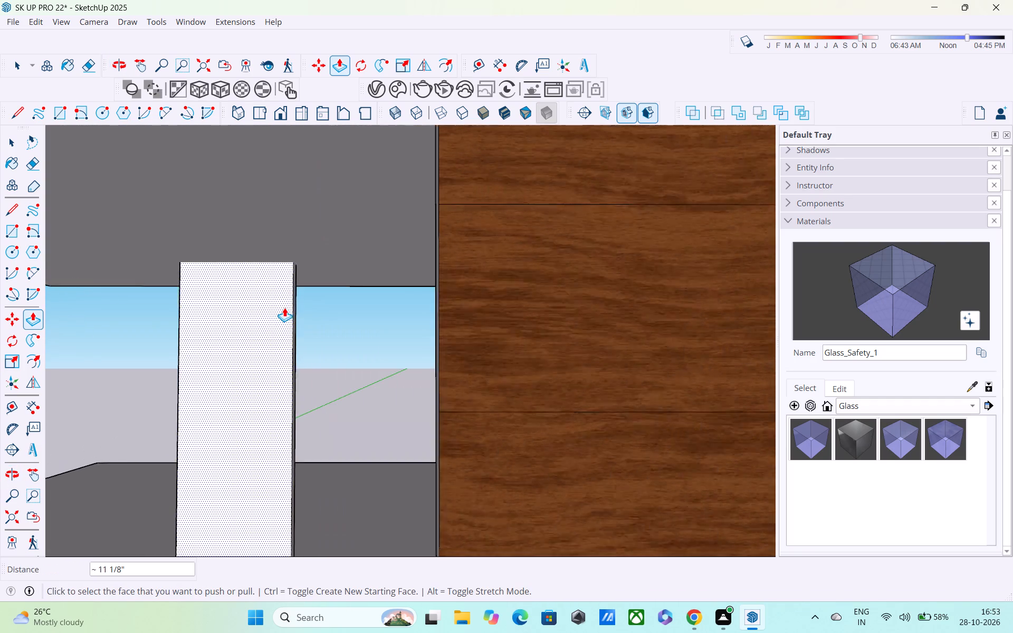
{"action": "scroll", "coordinate": [301, 315], "scroll_direction": "up", "scroll_amount": 4}
{"action": "scroll", "coordinate": [302, 323], "scroll_direction": "down", "scroll_amount": 5}
{"action": "scroll", "coordinate": [299, 335], "scroll_direction": "up", "scroll_amount": 3}
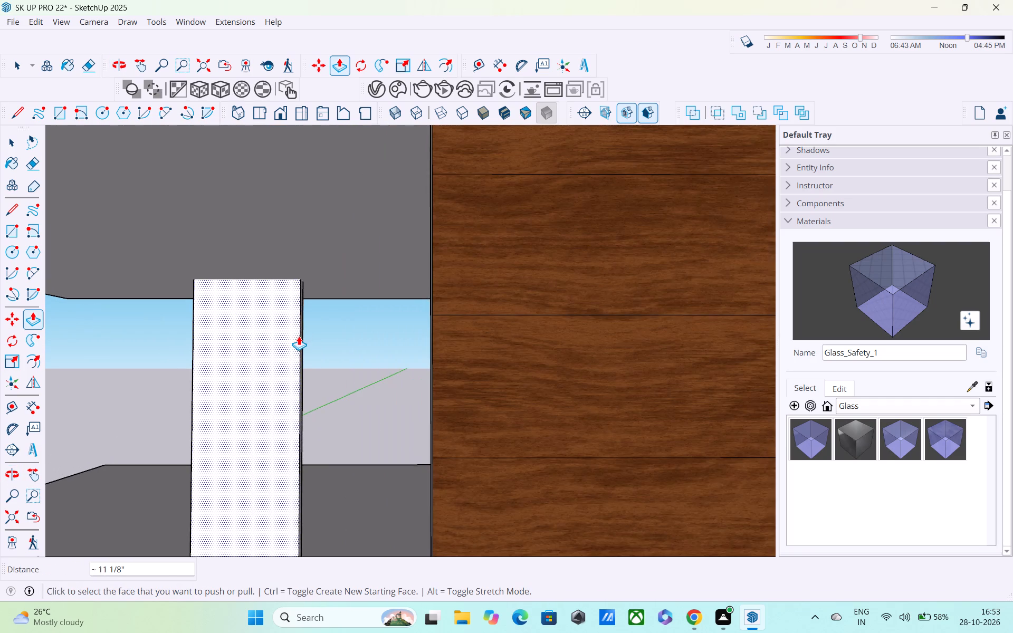
{"action": "middle_click_drag", "start_coordinate": [298, 337], "coordinate": [293, 338]}
{"action": "scroll", "coordinate": [305, 328], "scroll_direction": "up", "scroll_amount": 8}
{"action": "scroll", "coordinate": [308, 324], "scroll_direction": "down", "scroll_amount": 2}
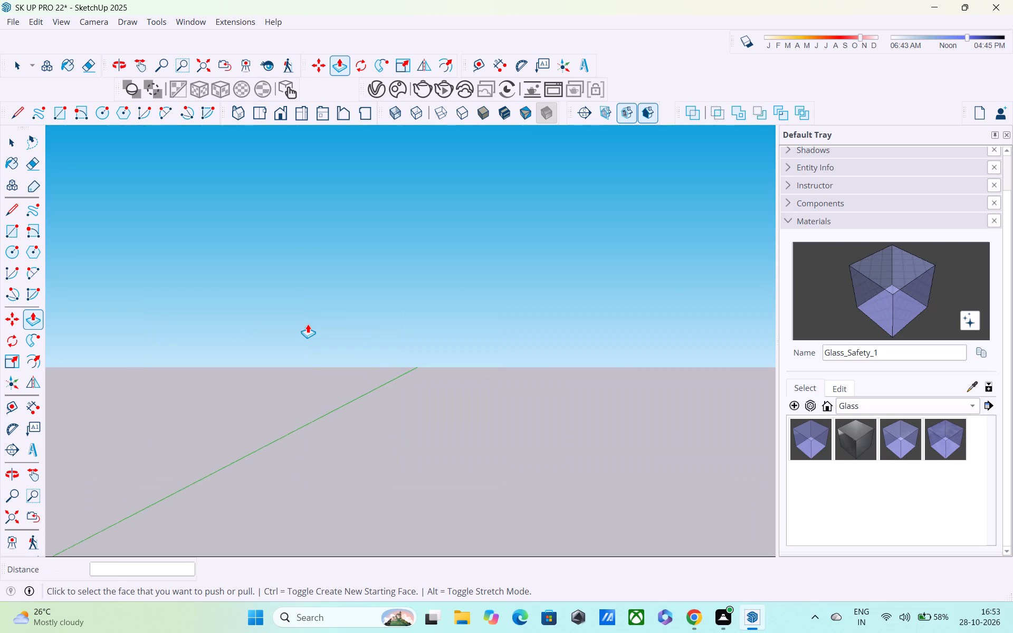
{"action": "scroll", "coordinate": [308, 324], "scroll_direction": "down", "scroll_amount": 2}
{"action": "left_click", "coordinate": [299, 342]}
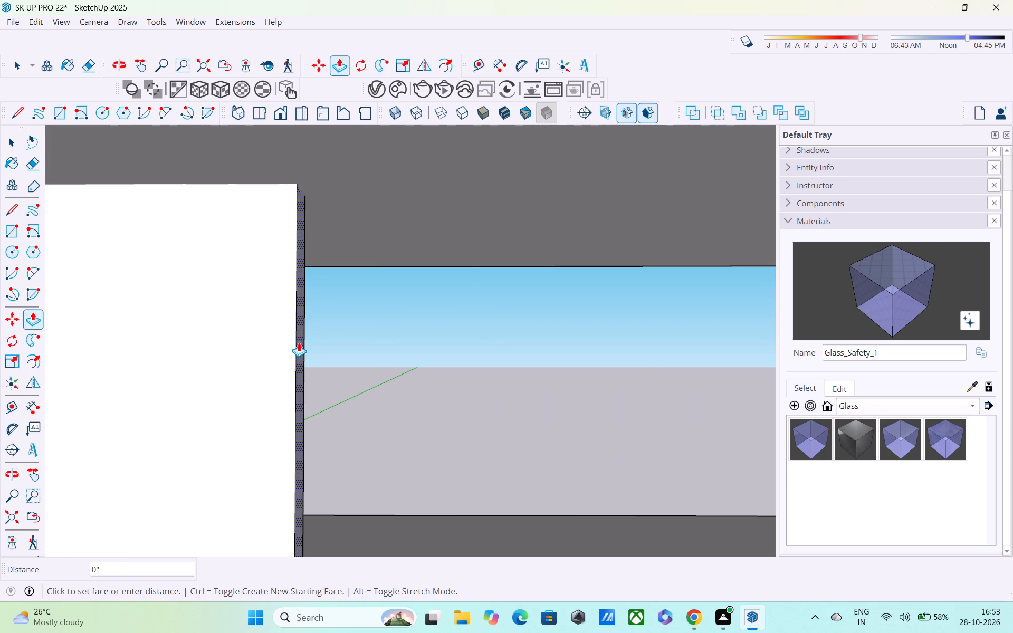
{"action": "left_click", "coordinate": [246, 349]}
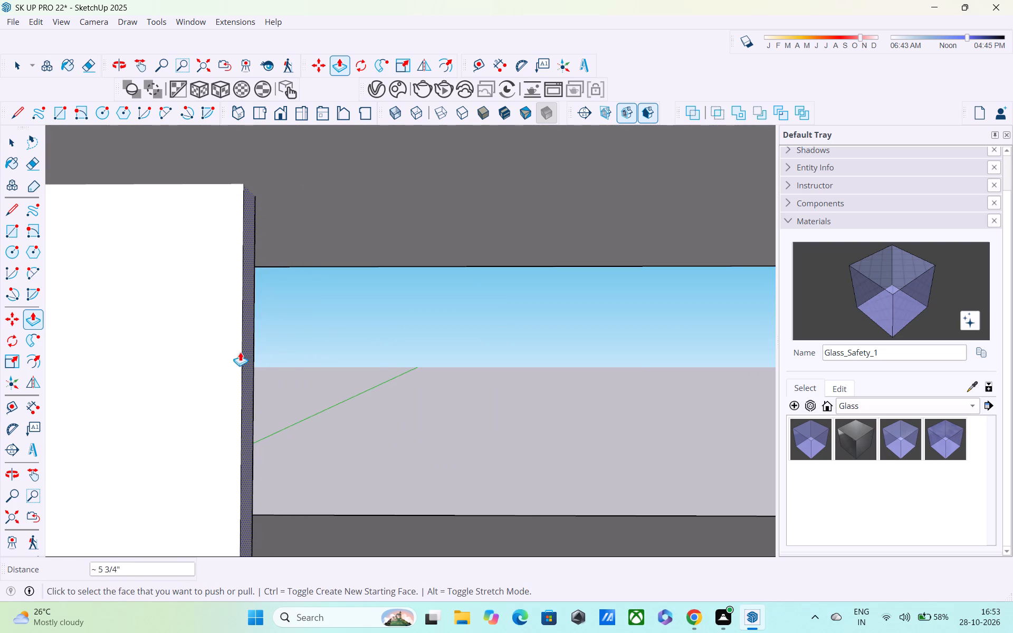
Bring the whole model back into view and examine the column under the roof canopy from the front and the tower side.
{"action": "scroll", "coordinate": [221, 357], "scroll_direction": "down", "scroll_amount": 20}
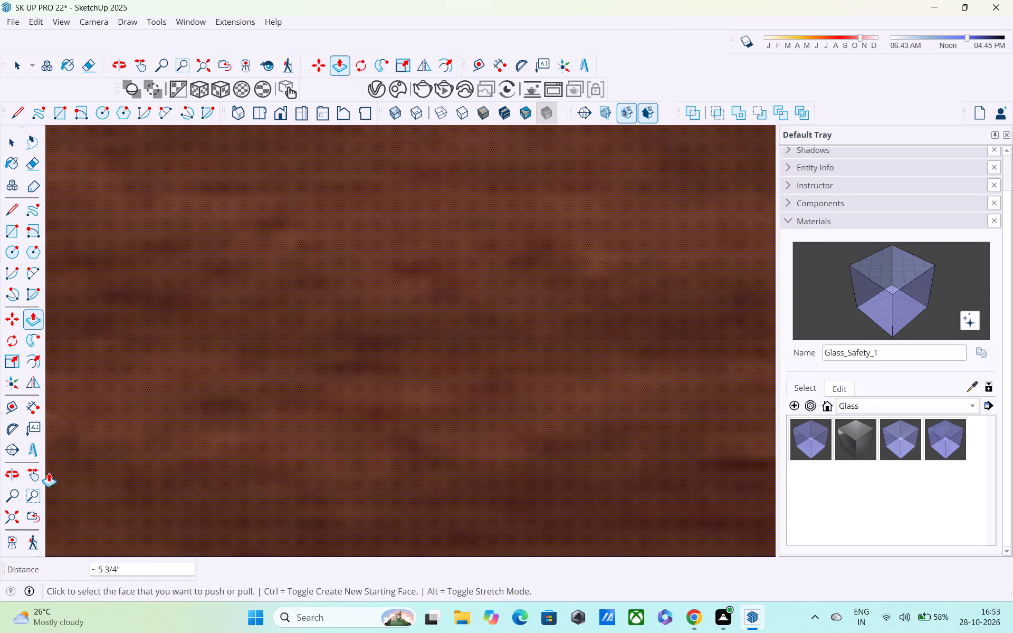
{"action": "left_click", "coordinate": [14, 516]}
{"action": "scroll", "coordinate": [499, 239], "scroll_direction": "up", "scroll_amount": 1}
{"action": "middle_click_drag", "start_coordinate": [492, 248], "coordinate": [458, 309]}
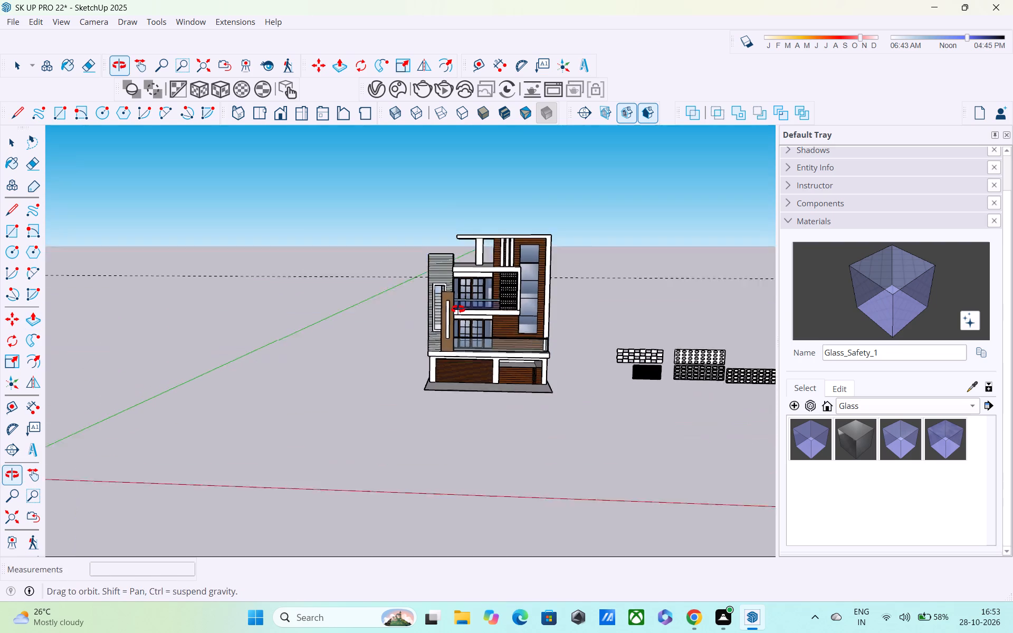
{"action": "middle_click_drag", "start_coordinate": [458, 309], "coordinate": [456, 312]}
{"action": "scroll", "coordinate": [509, 221], "scroll_direction": "up", "scroll_amount": 5}
{"action": "scroll", "coordinate": [471, 254], "scroll_direction": "up", "scroll_amount": 6}
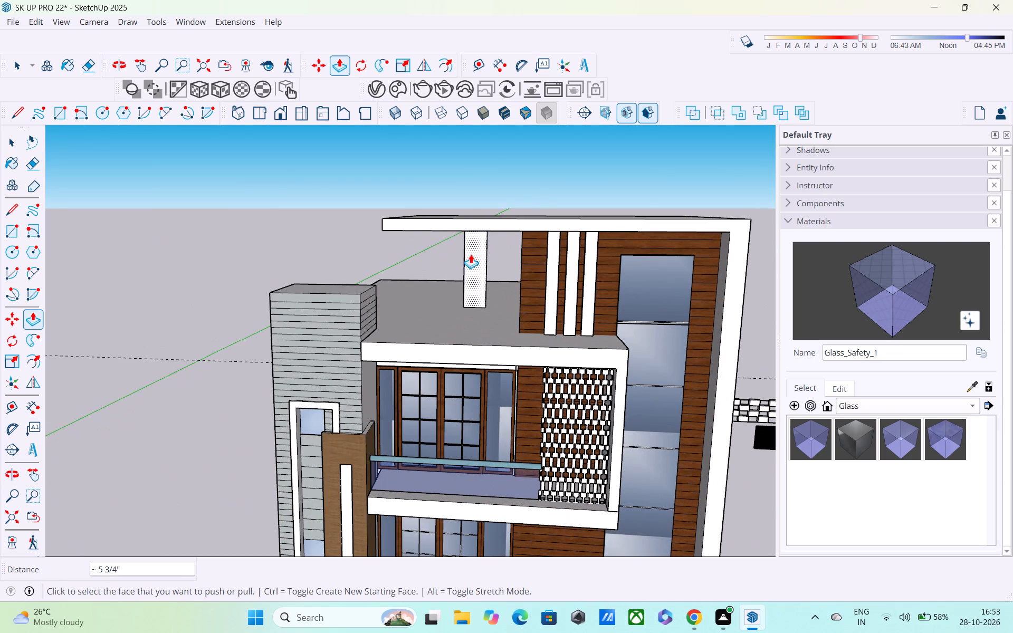
{"action": "middle_click_drag", "start_coordinate": [471, 257], "coordinate": [620, 229]}
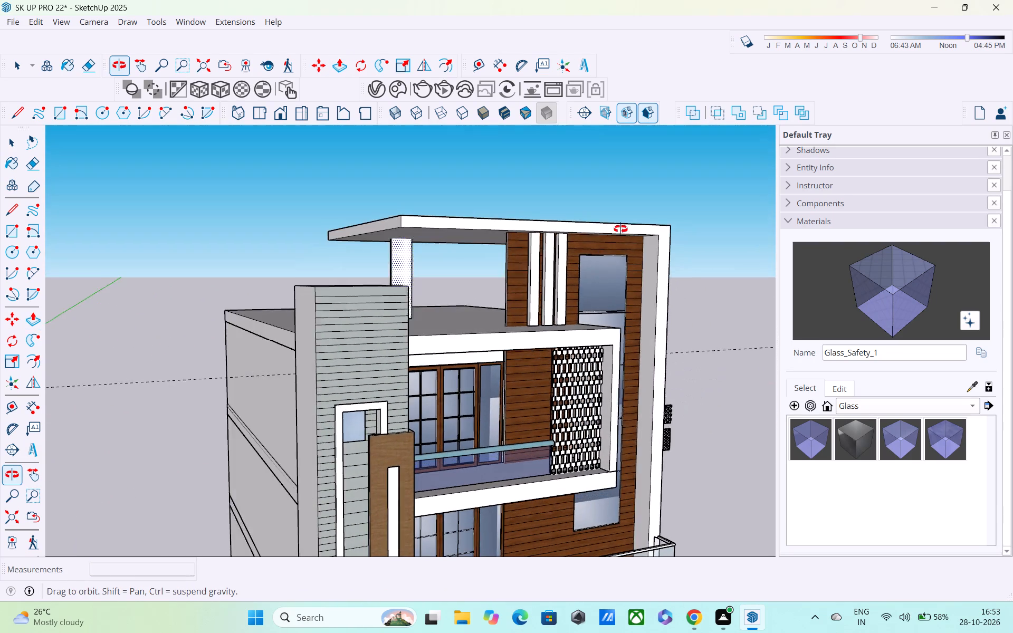
{"action": "middle_click_drag", "start_coordinate": [620, 229], "coordinate": [621, 229]}
{"action": "scroll", "coordinate": [496, 279], "scroll_direction": "up", "scroll_amount": 4}
{"action": "scroll", "coordinate": [496, 279], "scroll_direction": "down", "scroll_amount": 4}
{"action": "middle_click_drag", "start_coordinate": [499, 285], "coordinate": [626, 290]}
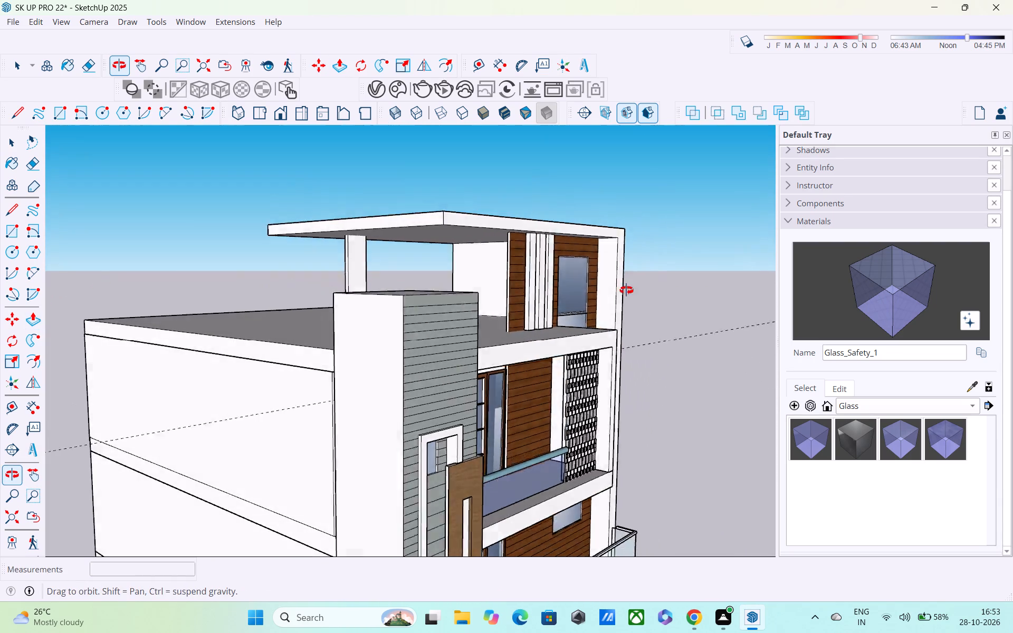
{"action": "middle_click_drag", "start_coordinate": [626, 290], "coordinate": [706, 303]}
Move the whole column about 7' 9" along the green axis under the canopy, towards the front of the house.
{"action": "key", "text": "space"}
{"action": "double_click", "coordinate": [327, 291]}
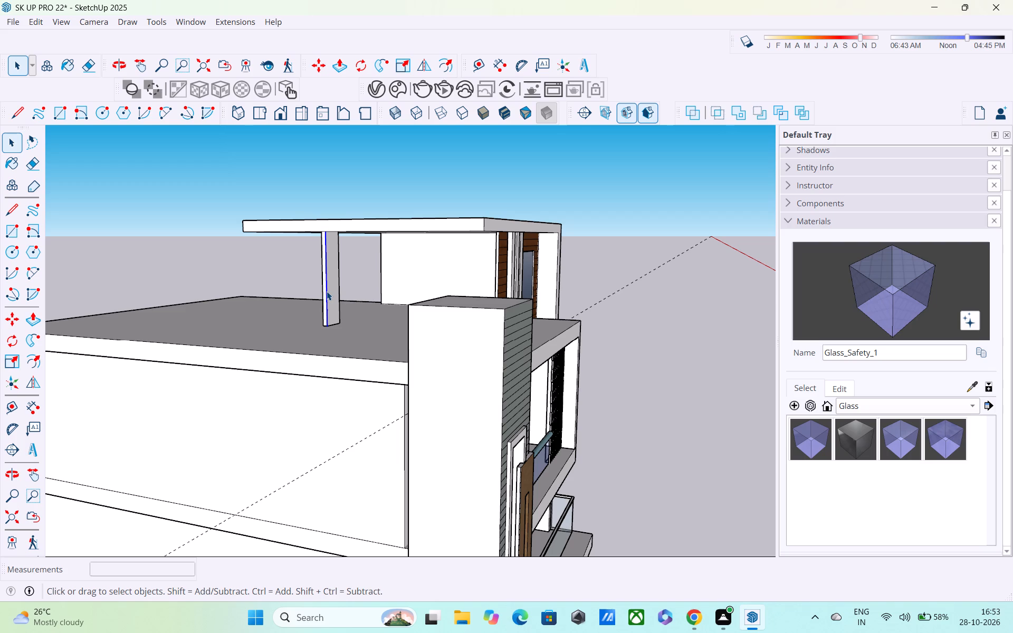
{"action": "double_click", "coordinate": [327, 291]}
{"action": "scroll", "coordinate": [327, 291], "scroll_direction": "up", "scroll_amount": 1}
{"action": "middle_click_drag", "start_coordinate": [328, 291], "coordinate": [572, 275]}
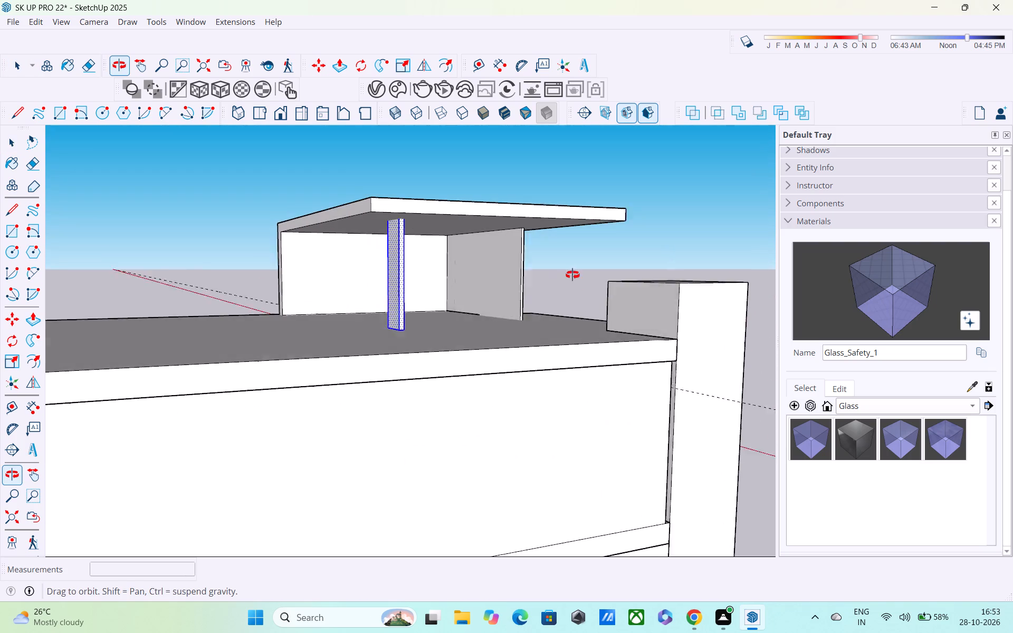
{"action": "middle_click_drag", "start_coordinate": [572, 275], "coordinate": [591, 274]}
{"action": "key", "text": "m"}
{"action": "scroll", "coordinate": [454, 233], "scroll_direction": "up", "scroll_amount": 3}
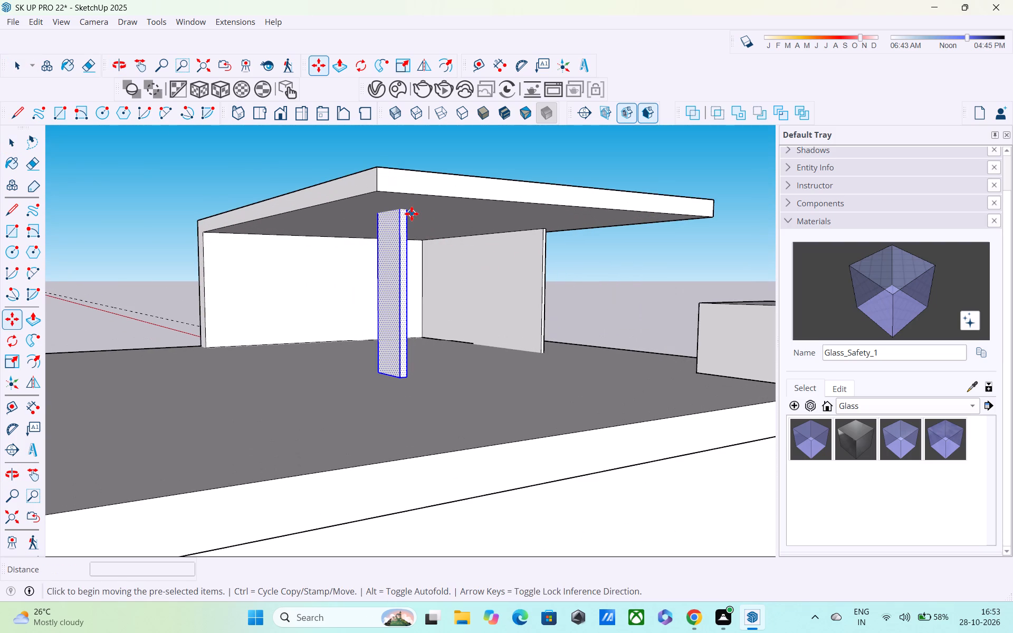
{"action": "left_click", "coordinate": [405, 210]}
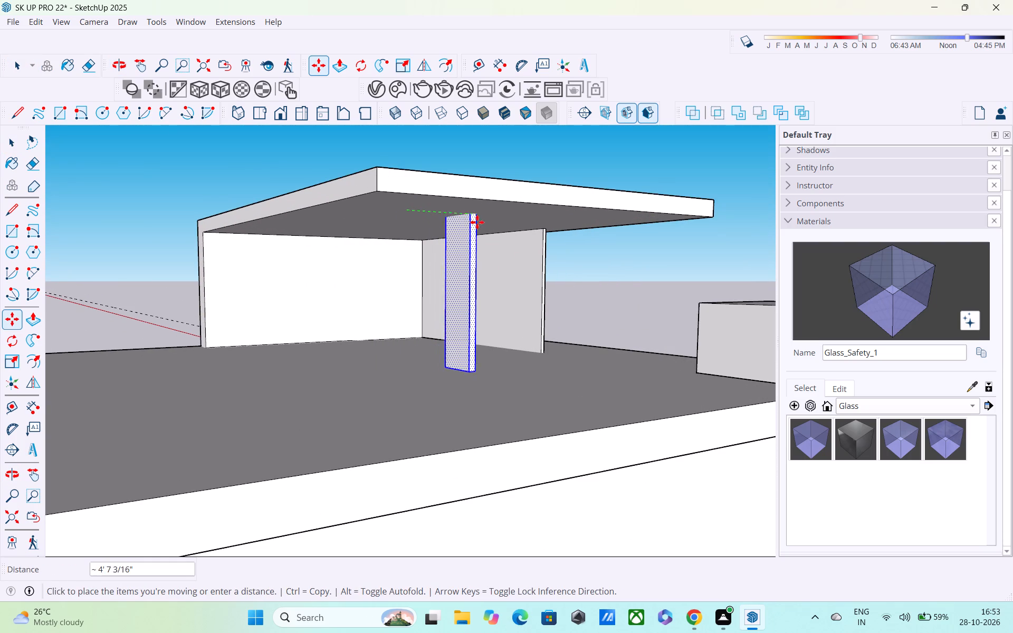
{"action": "left_click", "coordinate": [520, 220]}
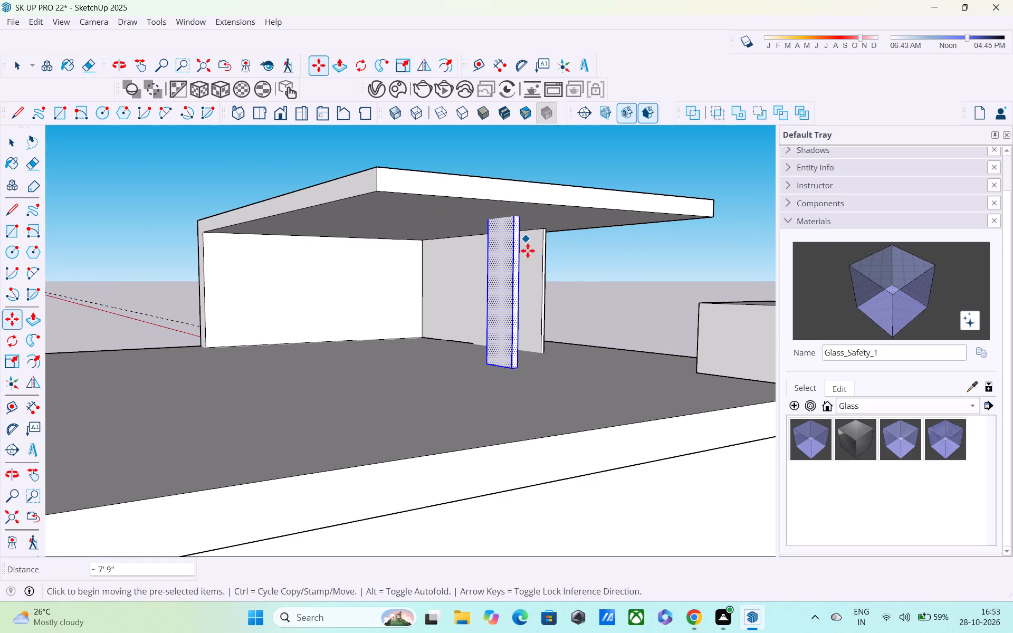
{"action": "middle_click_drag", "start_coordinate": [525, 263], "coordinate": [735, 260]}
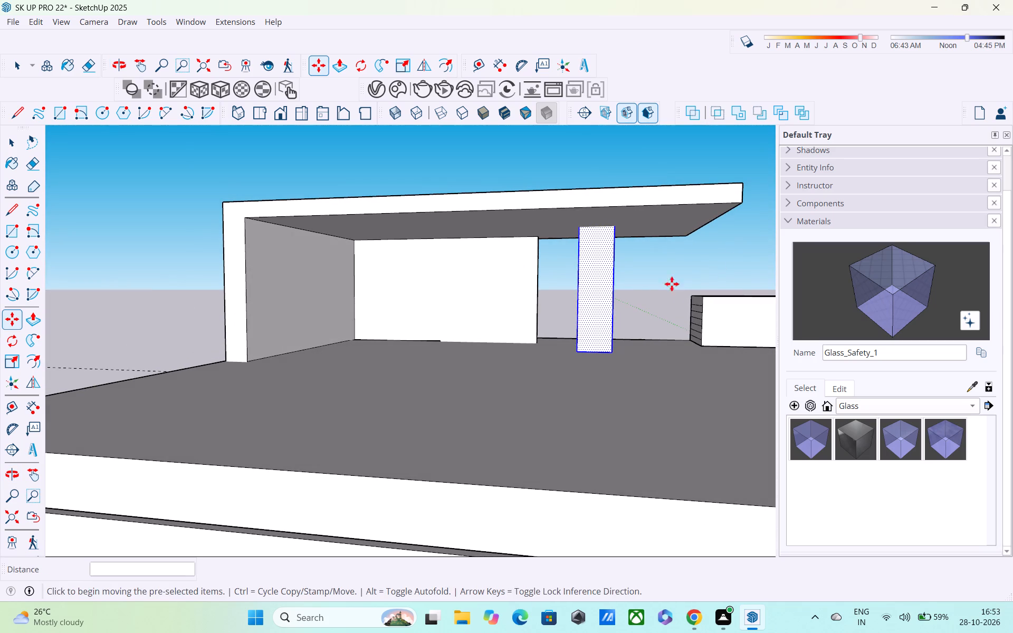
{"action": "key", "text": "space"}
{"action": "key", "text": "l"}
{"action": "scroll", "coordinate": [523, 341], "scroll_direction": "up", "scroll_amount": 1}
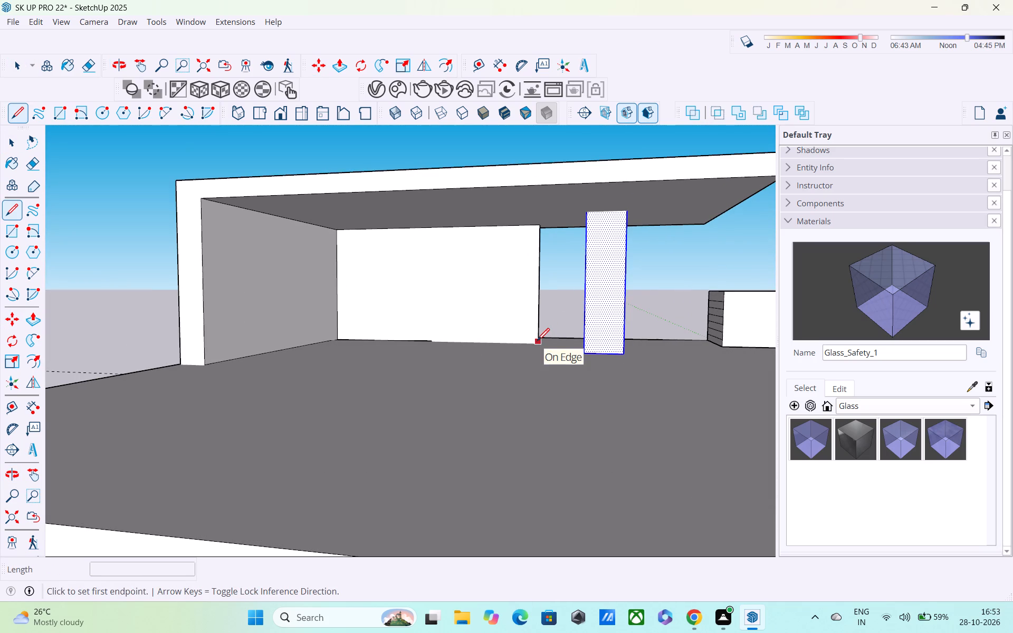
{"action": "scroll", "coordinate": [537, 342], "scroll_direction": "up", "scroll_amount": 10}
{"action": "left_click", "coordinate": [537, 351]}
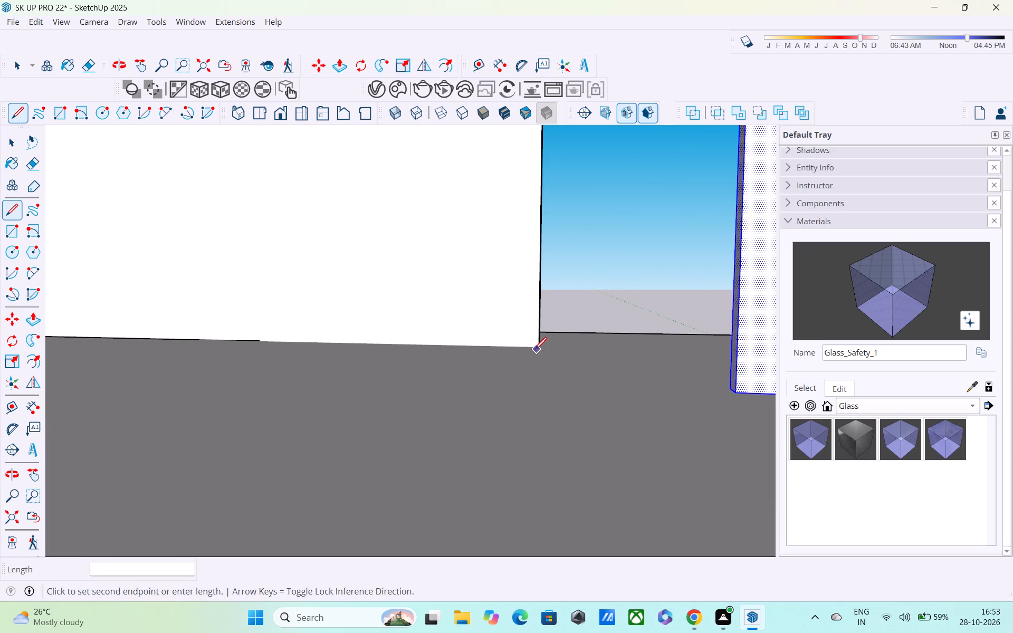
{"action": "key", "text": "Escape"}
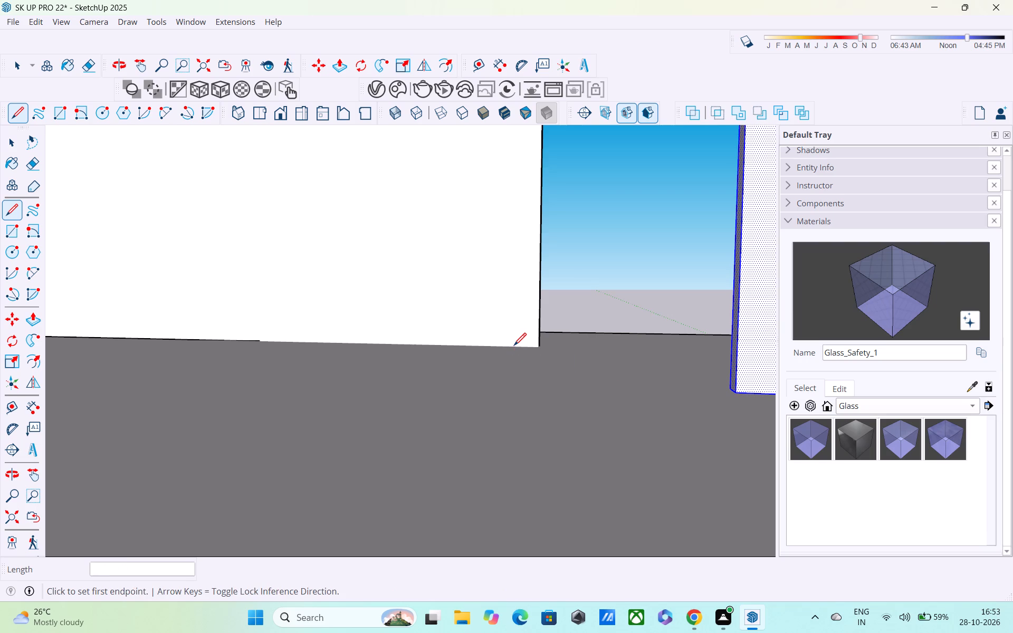
Copy the vertical end edge of the wood-clad wall's rear face about 8 5/8" inward along the red axis.
{"action": "key", "text": "space"}
{"action": "left_click", "coordinate": [540, 312]}
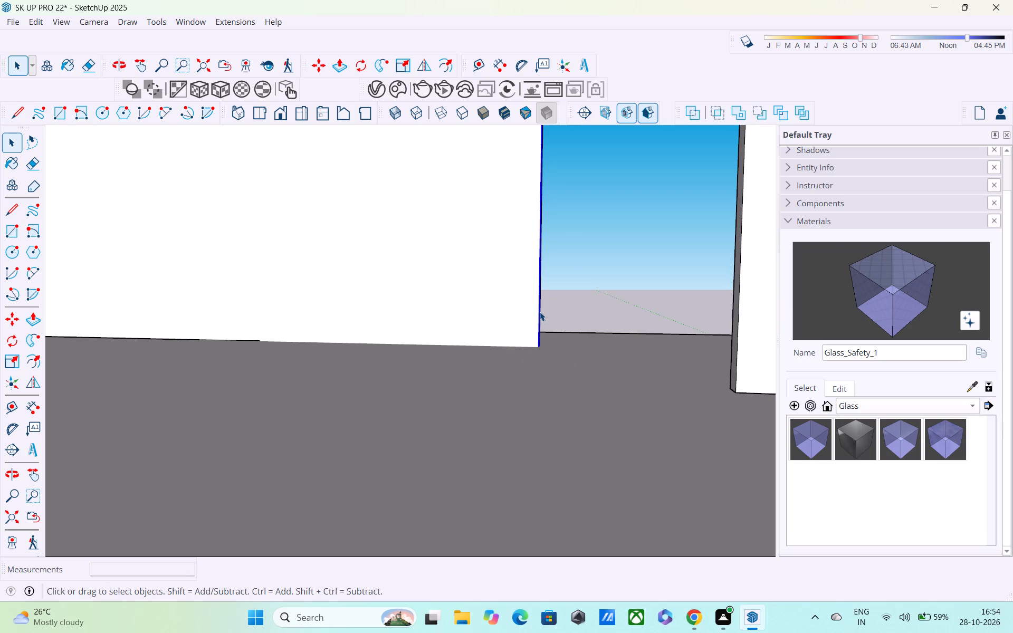
{"action": "key", "text": "m"}
{"action": "left_click", "coordinate": [539, 347]}
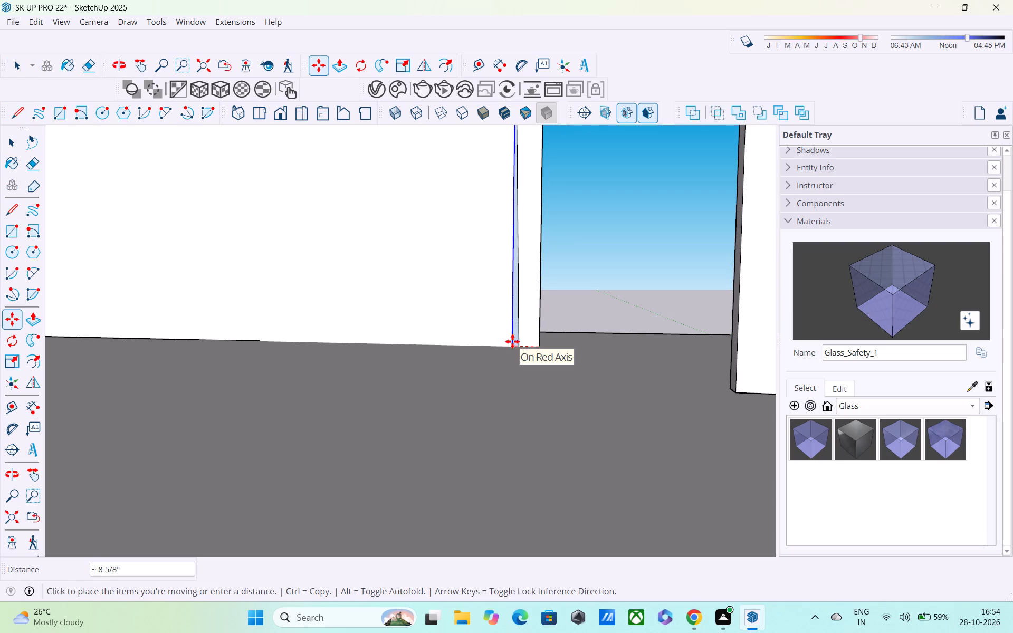
{"action": "left_click", "coordinate": [512, 341]}
{"action": "key", "text": "p"}
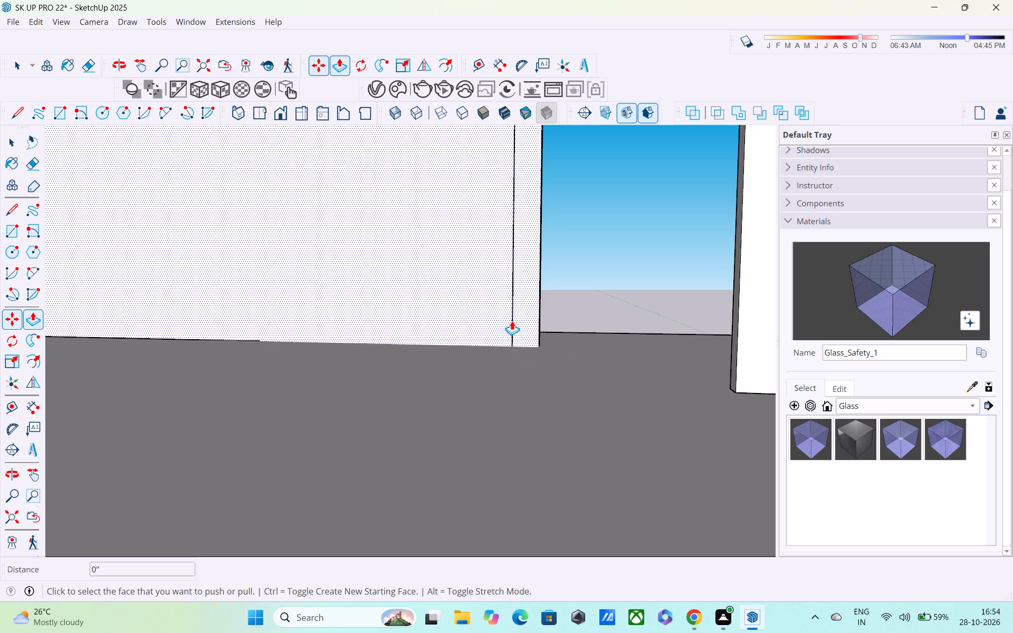
{"action": "key", "text": "space"}
Draw a line of about 8 5/8" along the wall's top from the copied edge to the wall's end corner.
{"action": "scroll", "coordinate": [518, 284], "scroll_direction": "down", "scroll_amount": 6}
{"action": "middle_click_drag", "start_coordinate": [521, 280], "coordinate": [522, 280], "text": "shift"}
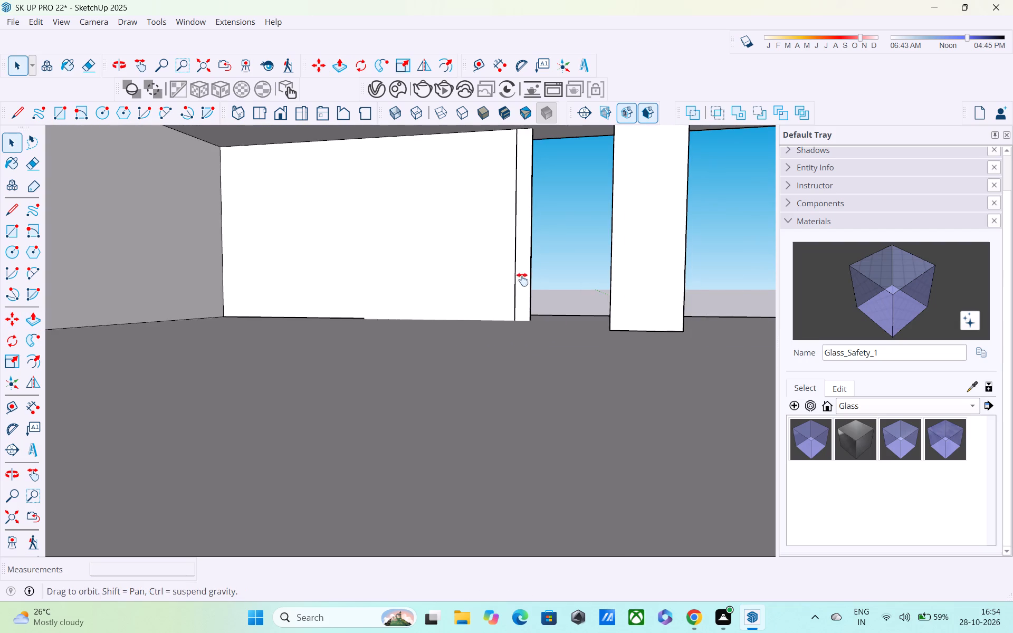
{"action": "middle_click_drag", "start_coordinate": [522, 280], "coordinate": [529, 363], "text": "shift"}
{"action": "left_click", "coordinate": [534, 318]}
{"action": "scroll", "coordinate": [534, 256], "scroll_direction": "up", "scroll_amount": 6}
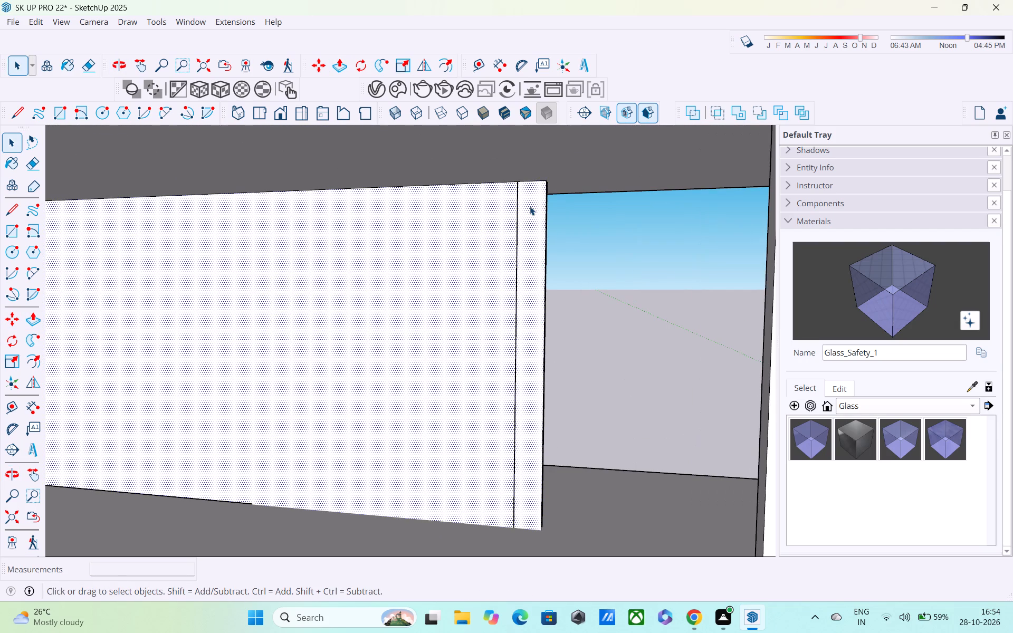
{"action": "key", "text": "l"}
{"action": "scroll", "coordinate": [531, 178], "scroll_direction": "up", "scroll_amount": 2}
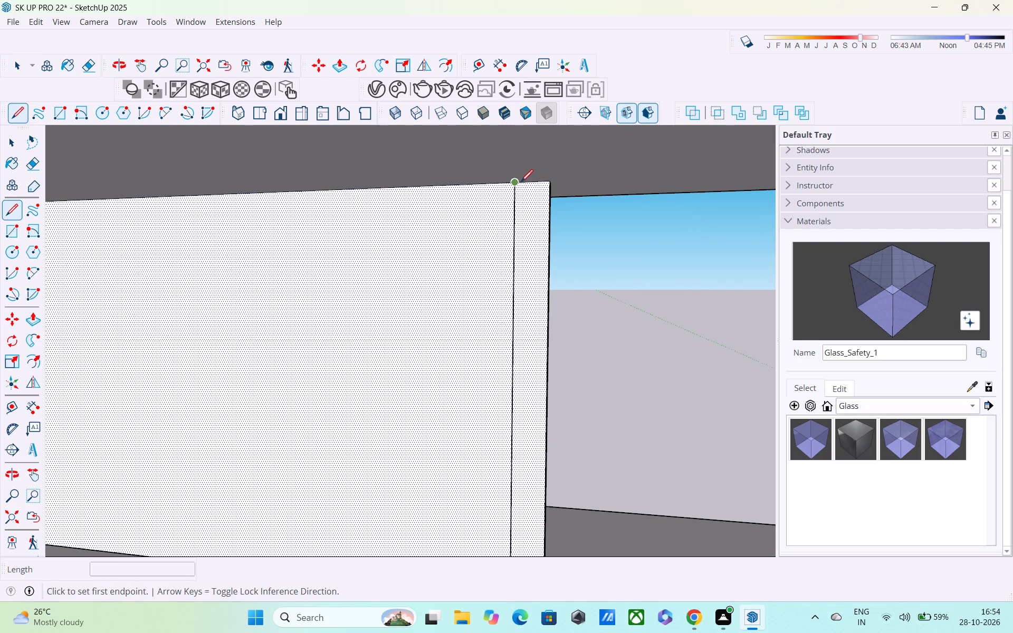
{"action": "left_click", "coordinate": [521, 183]}
{"action": "left_click", "coordinate": [546, 185]}
Draw a line of about 8 5/8" along the wall's bottom from the copied edge to the end corner, closing the strip.
{"action": "scroll", "coordinate": [549, 244], "scroll_direction": "down", "scroll_amount": 4}
{"action": "middle_click_drag", "start_coordinate": [544, 265], "coordinate": [539, 179], "text": "shift"}
{"action": "scroll", "coordinate": [547, 267], "scroll_direction": "up", "scroll_amount": 1}
{"action": "scroll", "coordinate": [520, 443], "scroll_direction": "down", "scroll_amount": 5}
{"action": "middle_click_drag", "start_coordinate": [499, 420], "coordinate": [506, 300], "text": "shift"}
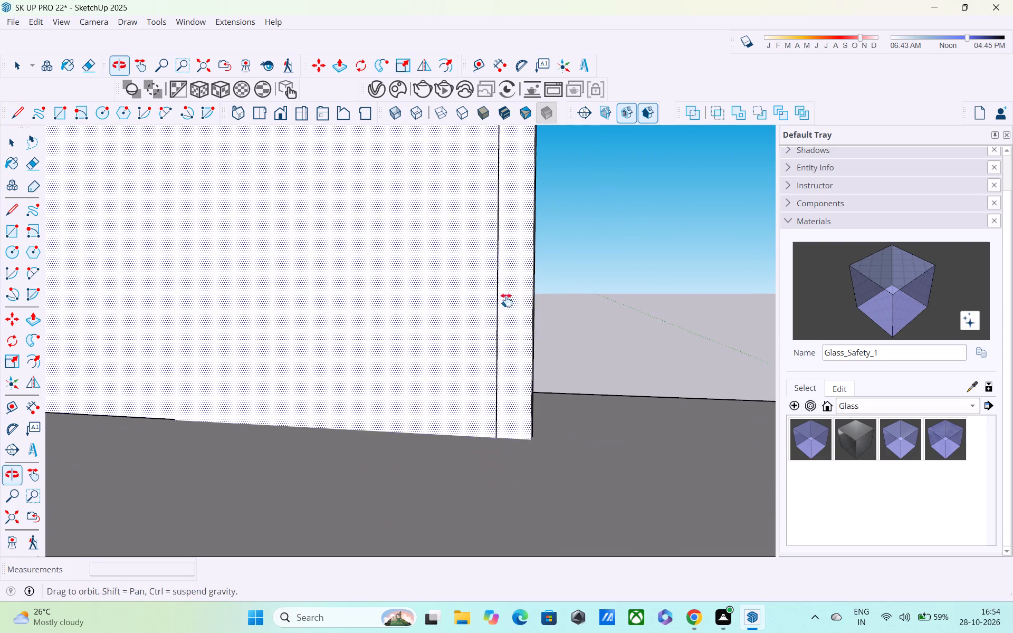
{"action": "middle_click_drag", "start_coordinate": [506, 300], "coordinate": [506, 299], "text": "shift"}
{"action": "left_click", "coordinate": [494, 433]}
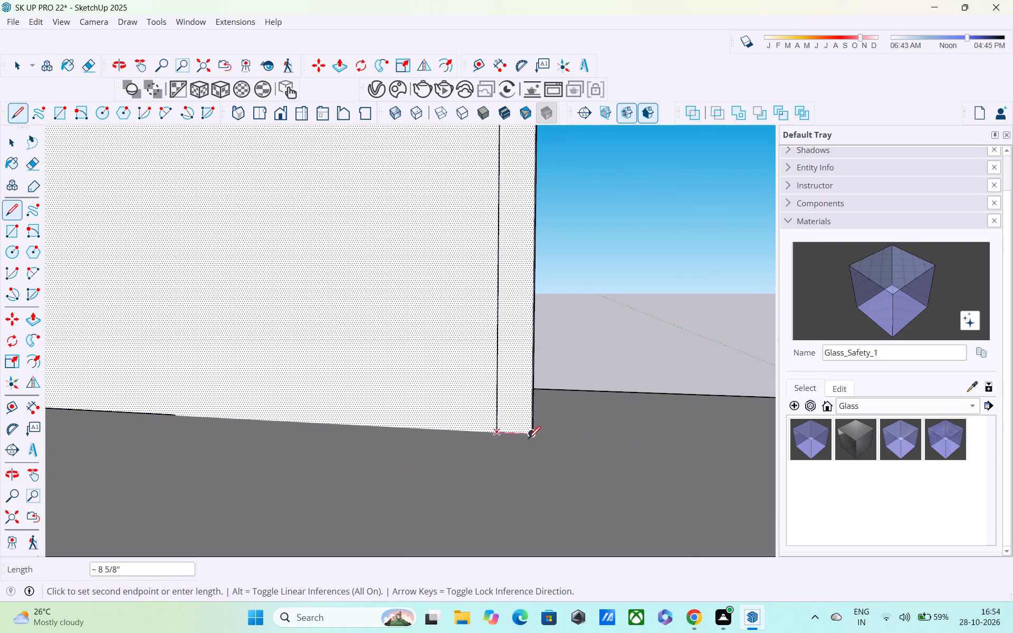
{"action": "left_click", "coordinate": [531, 440]}
Extrude the narrow strip from the wood-clad wall's rear face back to the canopy's rear edge, in line with the opposite side wall.
{"action": "key", "text": "p"}
{"action": "left_click", "coordinate": [520, 367]}
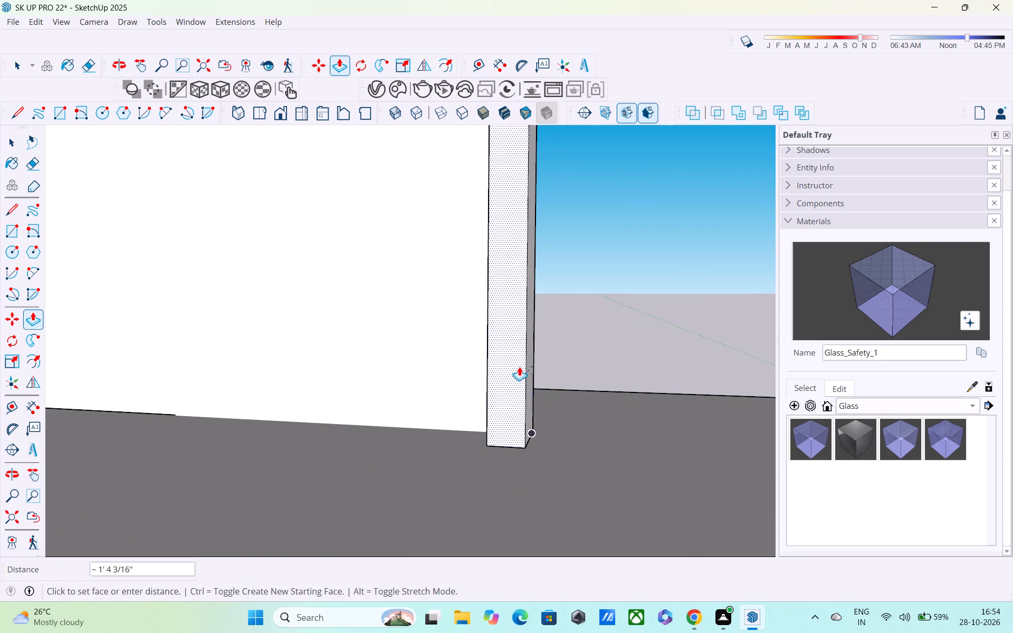
{"action": "left_click_drag", "start_coordinate": [505, 387], "coordinate": [492, 461]}
{"action": "scroll", "coordinate": [489, 437], "scroll_direction": "down", "scroll_amount": 8}
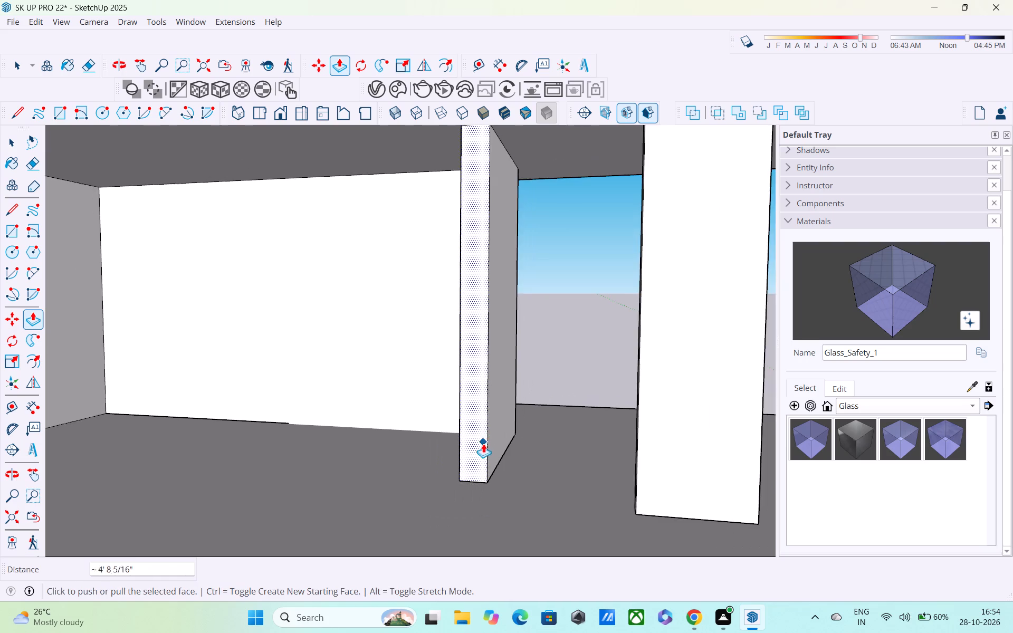
{"action": "middle_click_drag", "start_coordinate": [483, 444], "coordinate": [612, 343], "text": "shift"}
{"action": "scroll", "coordinate": [612, 343], "scroll_direction": "down", "scroll_amount": 7}
{"action": "middle_click_drag", "start_coordinate": [573, 422], "coordinate": [578, 445], "text": "shift"}
{"action": "scroll", "coordinate": [579, 444], "scroll_direction": "up", "scroll_amount": 1}
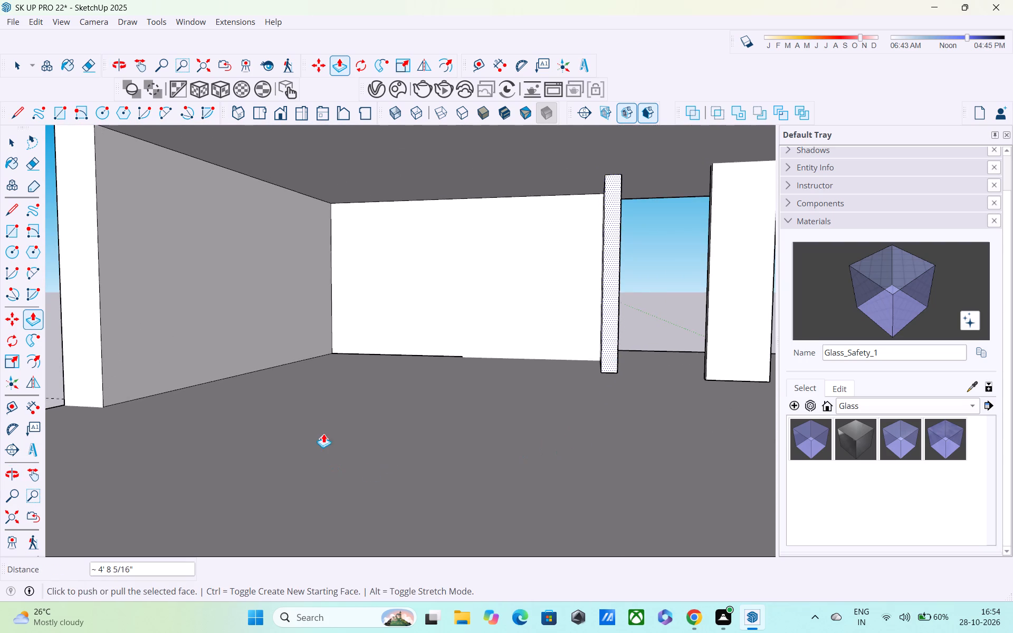
{"action": "scroll", "coordinate": [326, 427], "scroll_direction": "down", "scroll_amount": 3}
{"action": "middle_click_drag", "start_coordinate": [535, 372], "coordinate": [545, 416], "text": "shift"}
{"action": "scroll", "coordinate": [545, 408], "scroll_direction": "down", "scroll_amount": 1, "text": "shift"}
{"action": "left_click_drag", "start_coordinate": [578, 388], "coordinate": [553, 445]}
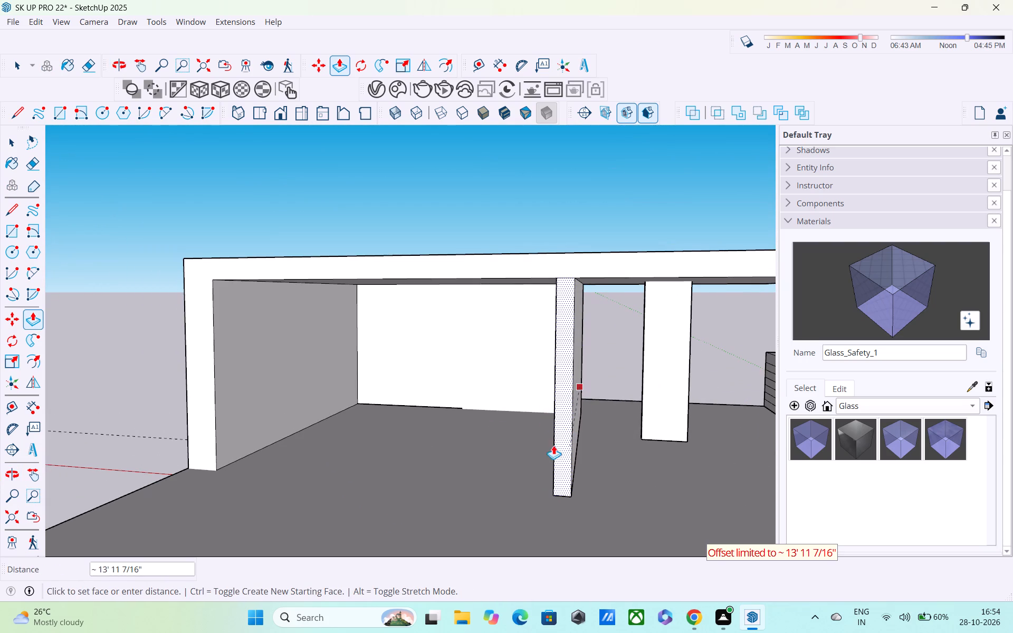
{"action": "left_click_drag", "start_coordinate": [553, 445], "coordinate": [250, 407]}
Copy the inner vertical edge at the end of the extruded wall about 7 5/16" inward along the green axis.
{"action": "scroll", "coordinate": [252, 407], "scroll_direction": "down", "scroll_amount": 3}
{"action": "middle_click_drag", "start_coordinate": [544, 351], "coordinate": [414, 303]}
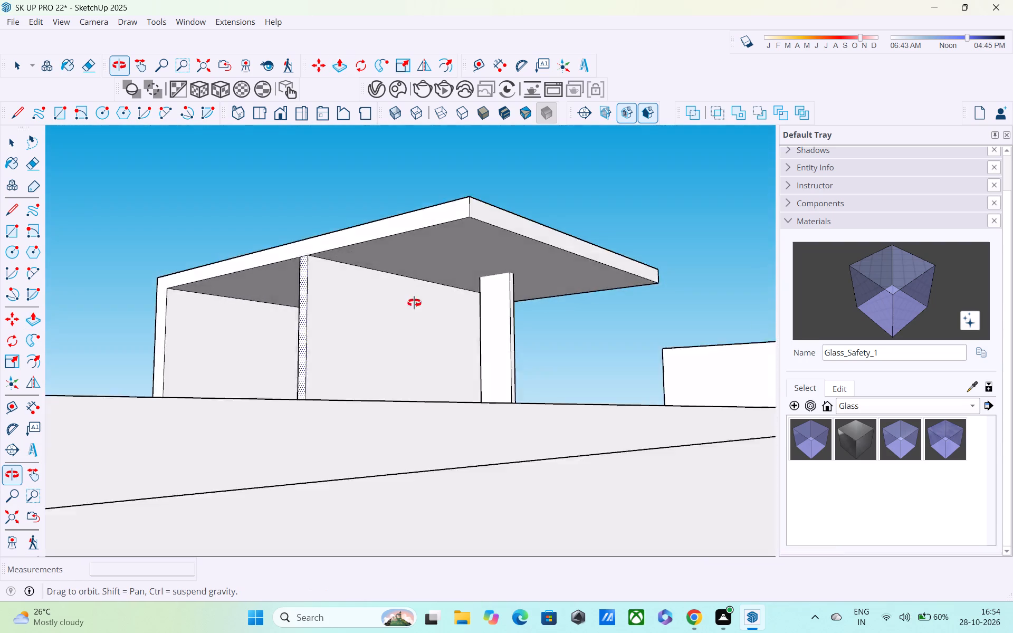
{"action": "middle_click_drag", "start_coordinate": [414, 303], "coordinate": [787, 387]}
{"action": "middle_click_drag", "start_coordinate": [652, 420], "coordinate": [671, 371]}
{"action": "scroll", "coordinate": [664, 392], "scroll_direction": "up", "scroll_amount": 3}
{"action": "middle_click_drag", "start_coordinate": [661, 392], "coordinate": [599, 403]}
{"action": "key", "text": "l"}
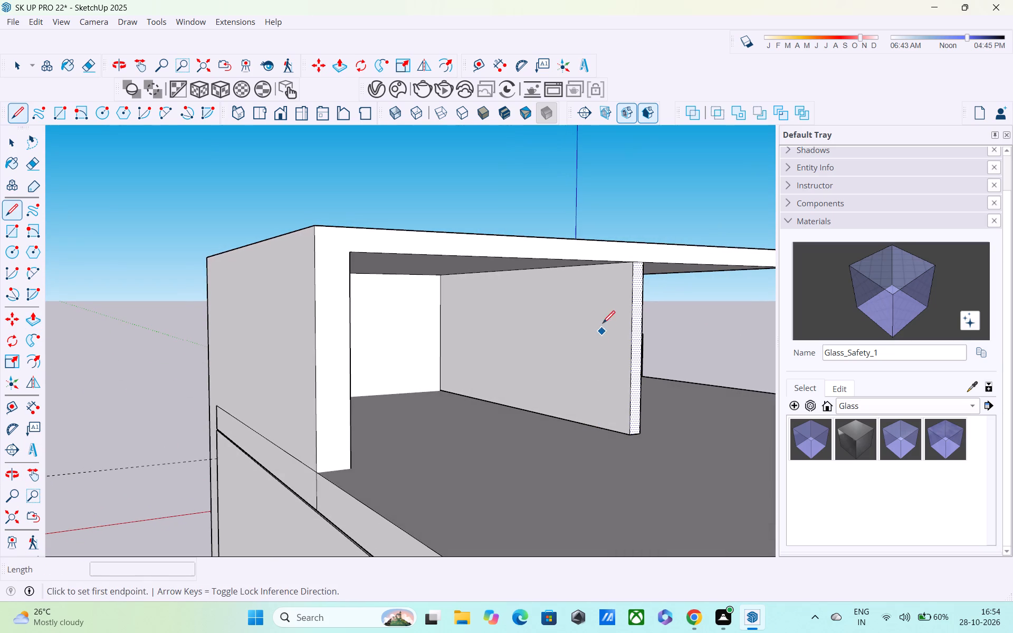
{"action": "middle_click_drag", "start_coordinate": [613, 280], "coordinate": [657, 252]}
{"action": "scroll", "coordinate": [662, 248], "scroll_direction": "up", "scroll_amount": 4}
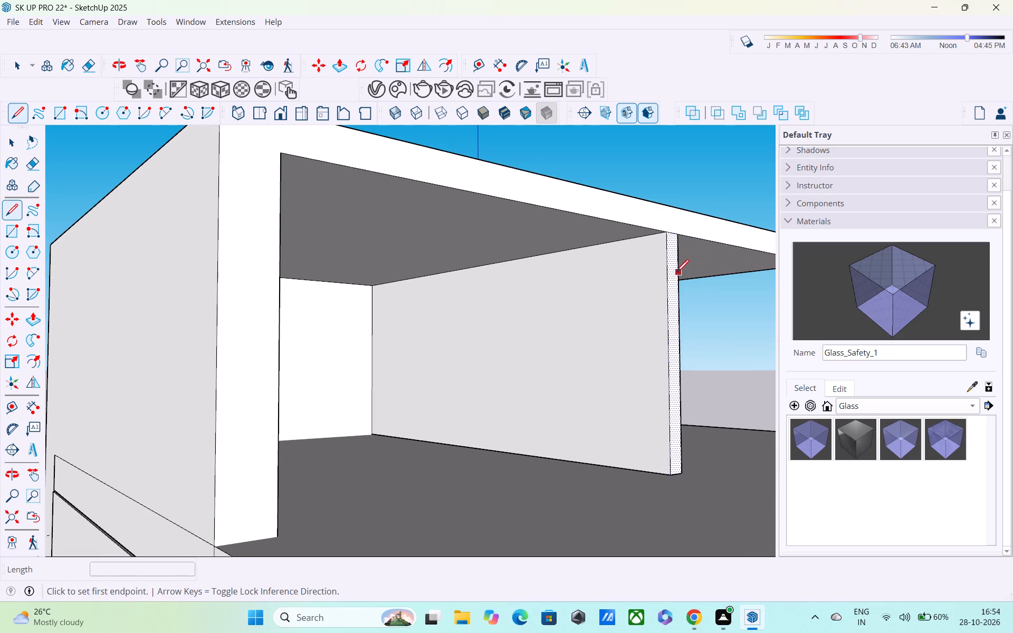
{"action": "key", "text": "space"}
{"action": "left_click", "coordinate": [668, 308]}
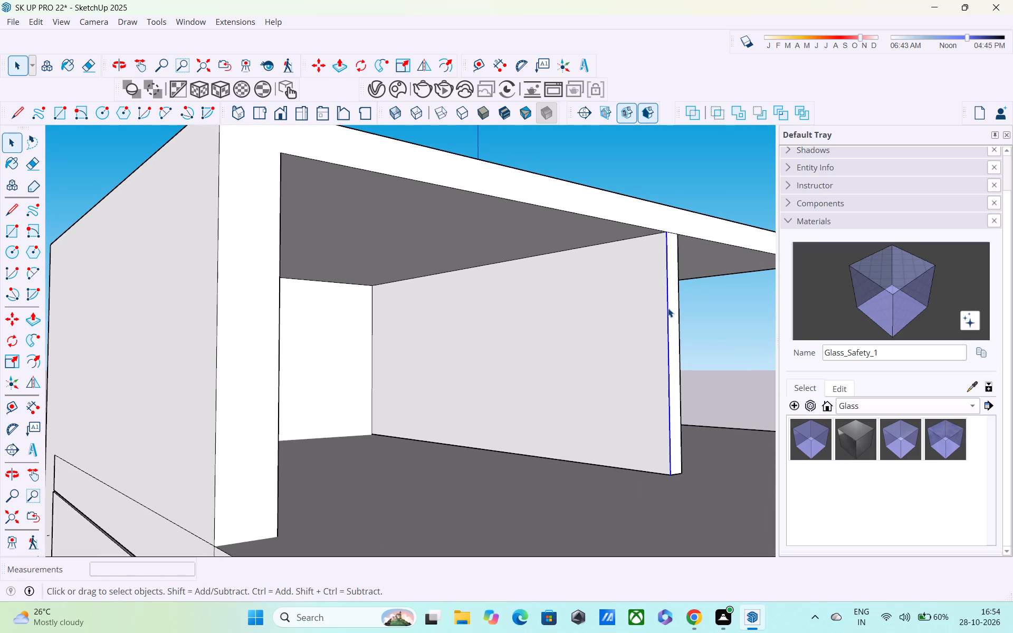
{"action": "key", "text": "m"}
{"action": "left_click", "coordinate": [668, 472]}
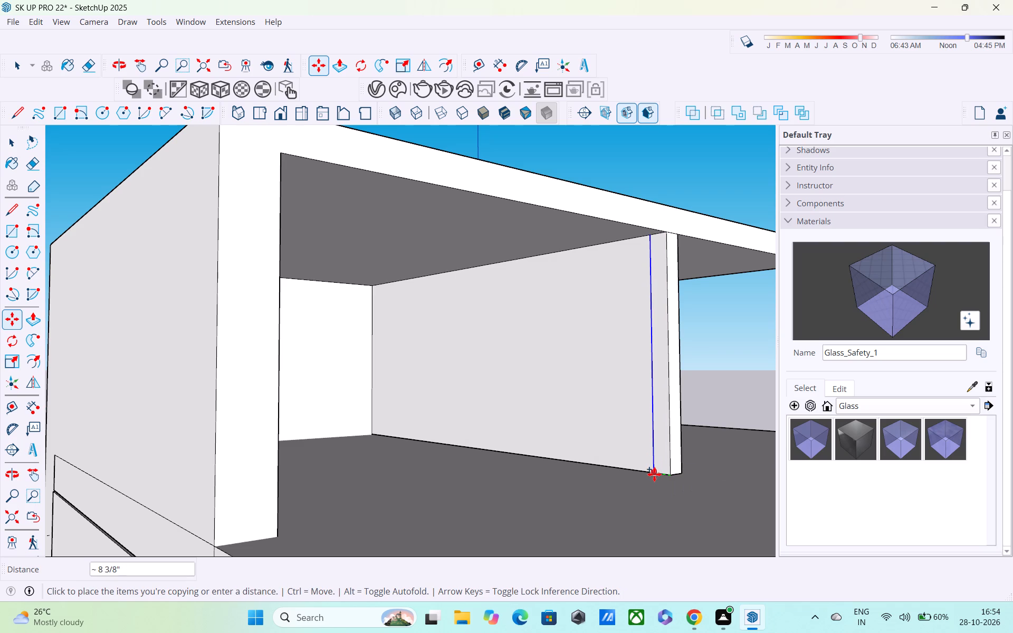
{"action": "left_click", "coordinate": [656, 474]}
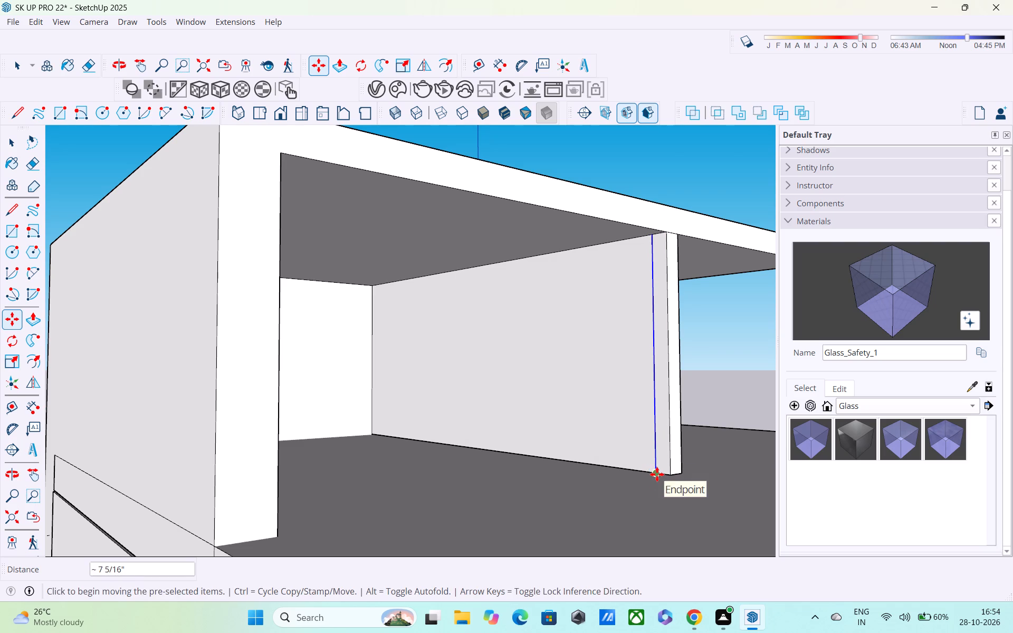
Extrude the strip beside the copied edge about 15' 7 1/2" across to the opposite side wall, closing the rear opening.
{"action": "key", "text": "p"}
{"action": "left_click", "coordinate": [660, 442]}
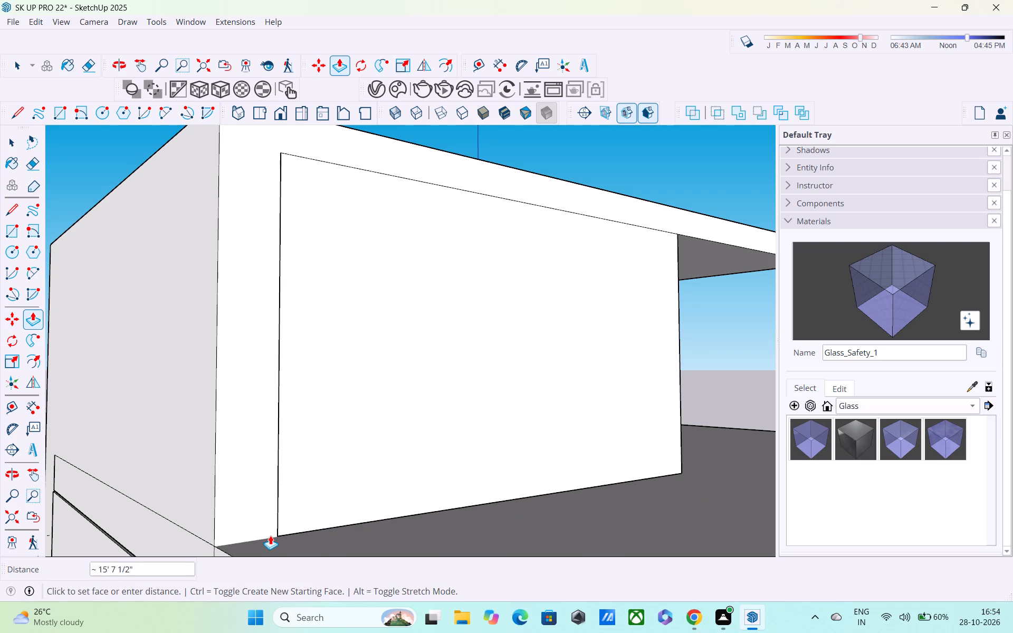
{"action": "left_click", "coordinate": [270, 535]}
Examine the top storey all the way round, from the rear wall to the column under the canopy at the front.
{"action": "scroll", "coordinate": [309, 522], "scroll_direction": "down", "scroll_amount": 6}
{"action": "middle_click_drag", "start_coordinate": [598, 435], "coordinate": [142, 473]}
{"action": "scroll", "coordinate": [155, 439], "scroll_direction": "down", "scroll_amount": 5}
{"action": "middle_click_drag", "start_coordinate": [434, 424], "coordinate": [231, 423]}
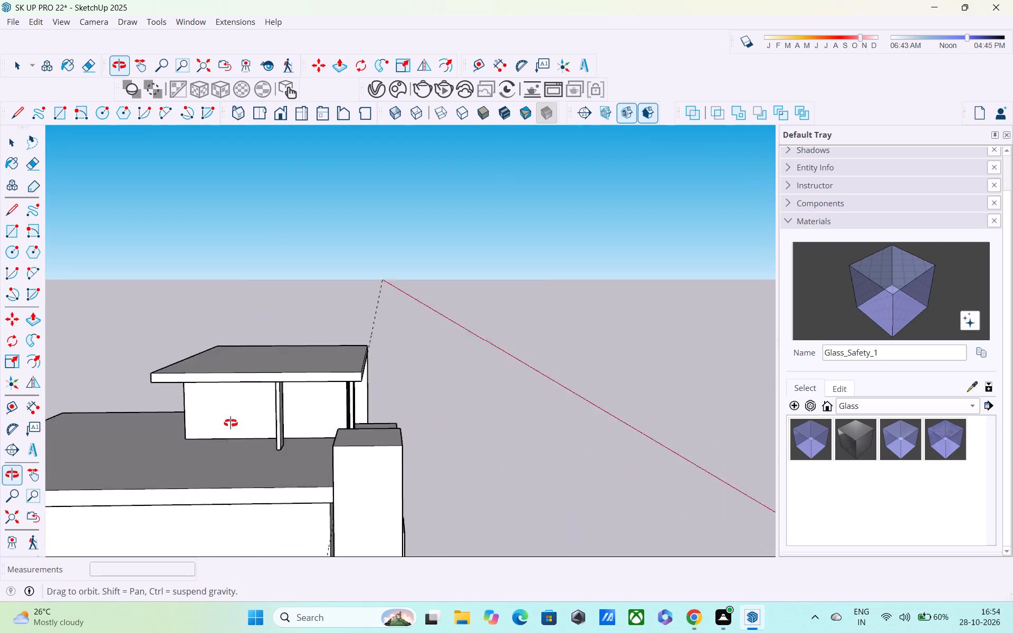
{"action": "middle_click_drag", "start_coordinate": [231, 423], "coordinate": [24, 386]}
{"action": "scroll", "coordinate": [24, 388], "scroll_direction": "up", "scroll_amount": 2}
{"action": "scroll", "coordinate": [176, 386], "scroll_direction": "up", "scroll_amount": 4}
{"action": "middle_click_drag", "start_coordinate": [320, 397], "coordinate": [140, 394]}
{"action": "scroll", "coordinate": [310, 383], "scroll_direction": "up", "scroll_amount": 5}
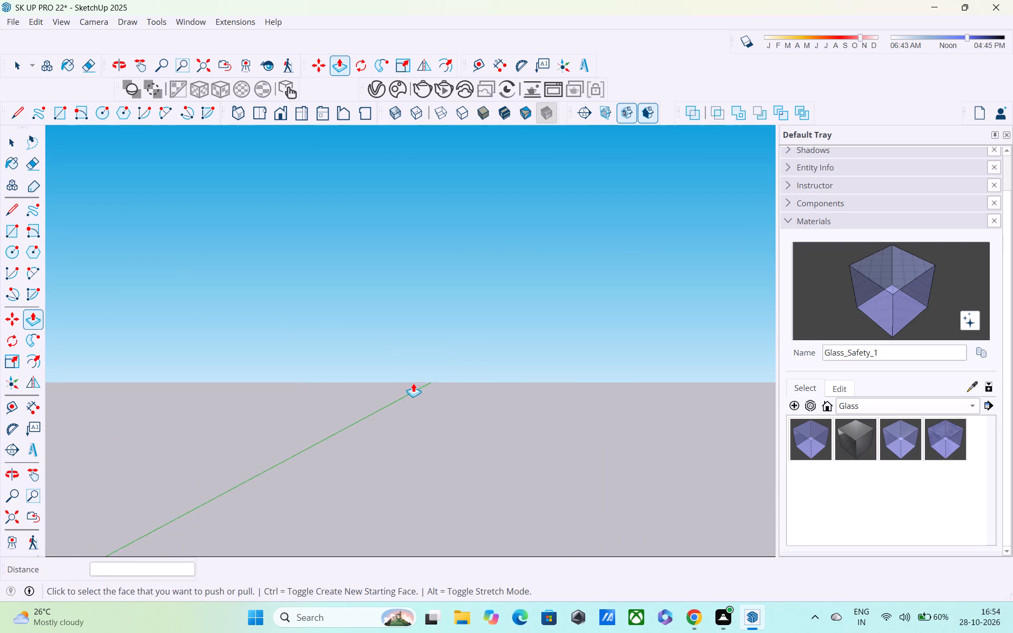
{"action": "scroll", "coordinate": [472, 385], "scroll_direction": "down", "scroll_amount": 5}
{"action": "scroll", "coordinate": [630, 402], "scroll_direction": "down", "scroll_amount": 8}
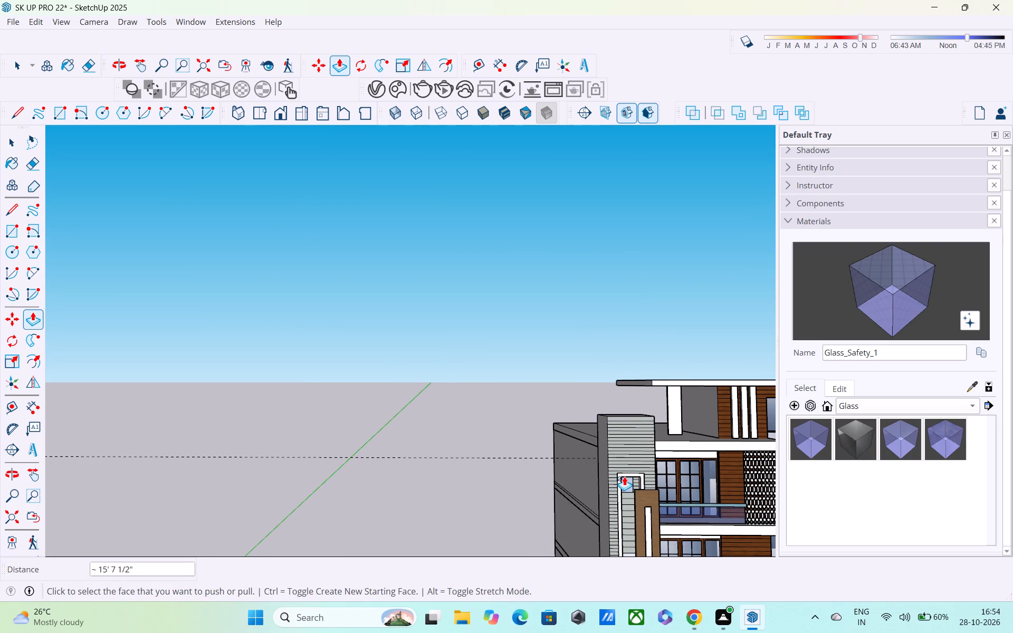
{"action": "middle_click_drag", "start_coordinate": [624, 476], "coordinate": [405, 462], "text": "shift"}
{"action": "scroll", "coordinate": [431, 388], "scroll_direction": "up", "scroll_amount": 5}
{"action": "scroll", "coordinate": [591, 399], "scroll_direction": "down", "scroll_amount": 3}
{"action": "middle_click_drag", "start_coordinate": [710, 416], "coordinate": [656, 416]}
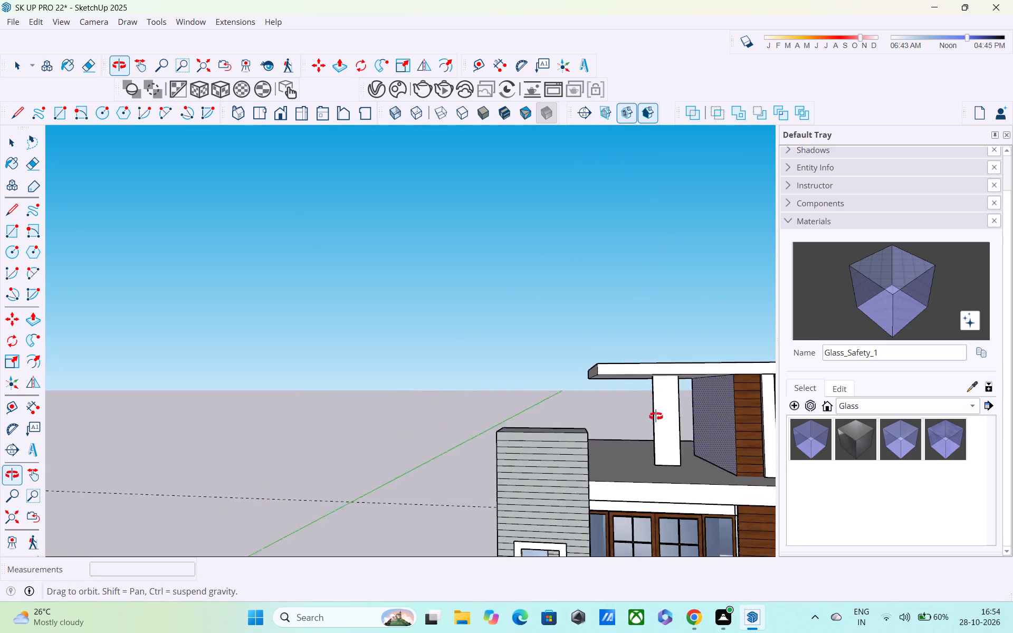
{"action": "middle_click_drag", "start_coordinate": [656, 416], "coordinate": [615, 397]}
{"action": "scroll", "coordinate": [615, 397], "scroll_direction": "up", "scroll_amount": 1}
{"action": "scroll", "coordinate": [660, 411], "scroll_direction": "down", "scroll_amount": 1}
{"action": "middle_click_drag", "start_coordinate": [689, 434], "coordinate": [558, 423], "text": "shift"}
{"action": "scroll", "coordinate": [562, 417], "scroll_direction": "up", "scroll_amount": 4}
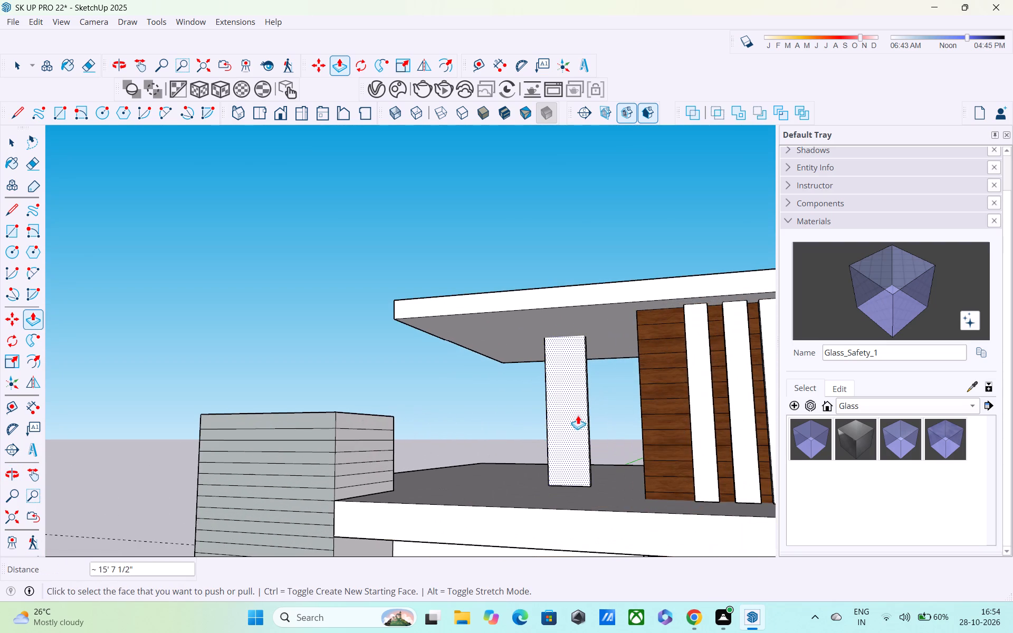
Push the column's narrow side that faces the wood-clad wall inward by about 3 5/16".
{"action": "middle_click_drag", "start_coordinate": [580, 413], "coordinate": [528, 447]}
{"action": "scroll", "coordinate": [618, 393], "scroll_direction": "up", "scroll_amount": 4}
{"action": "scroll", "coordinate": [618, 394], "scroll_direction": "down", "scroll_amount": 3}
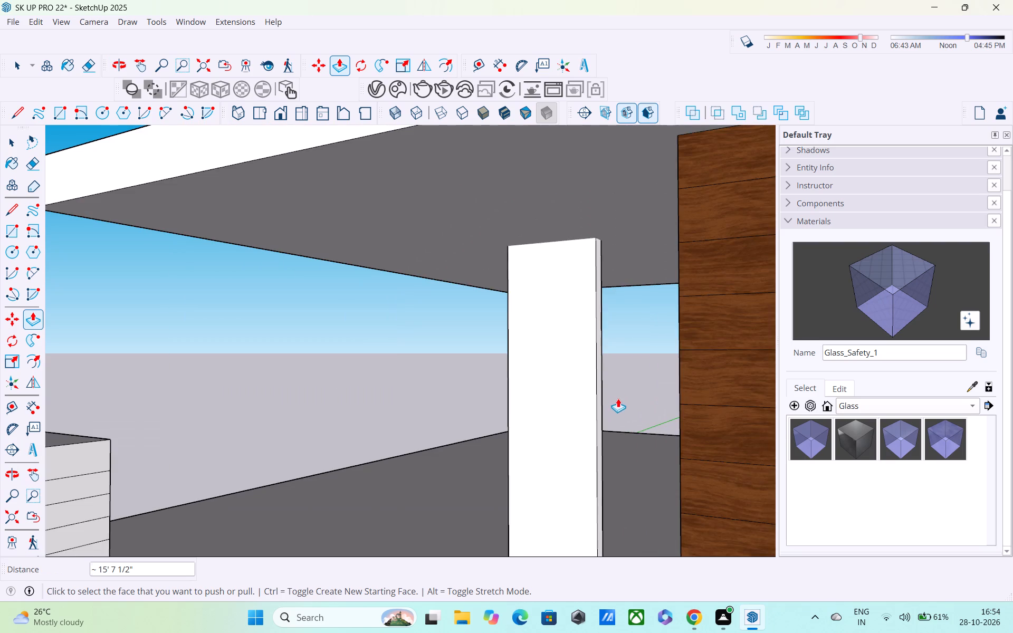
{"action": "middle_click_drag", "start_coordinate": [618, 398], "coordinate": [610, 359]}
{"action": "key", "text": "space"}
{"action": "left_click", "coordinate": [590, 410]}
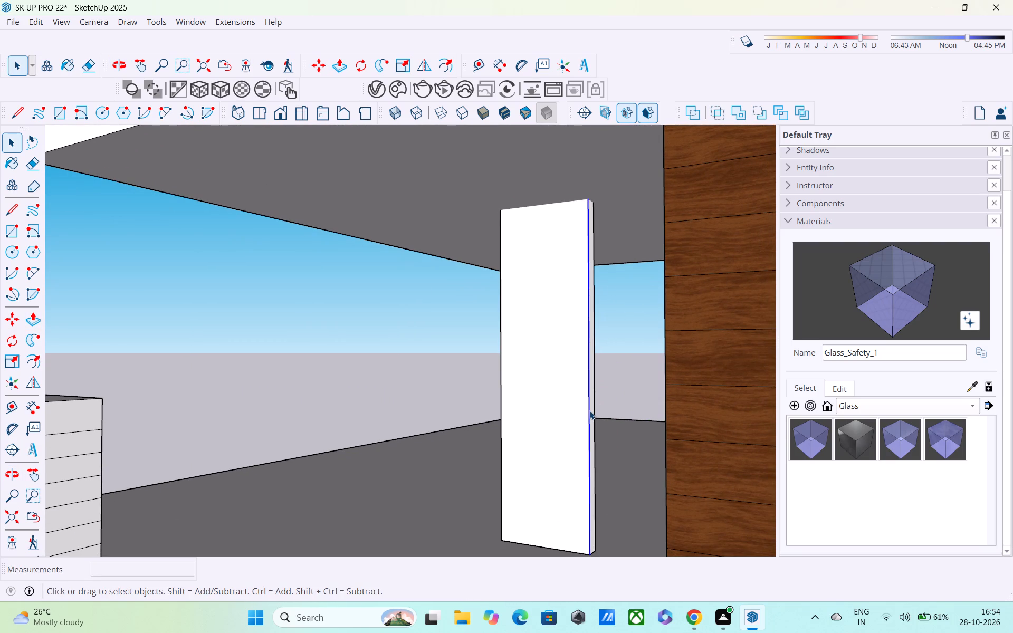
{"action": "double_click", "coordinate": [590, 409]}
{"action": "key", "text": "p"}
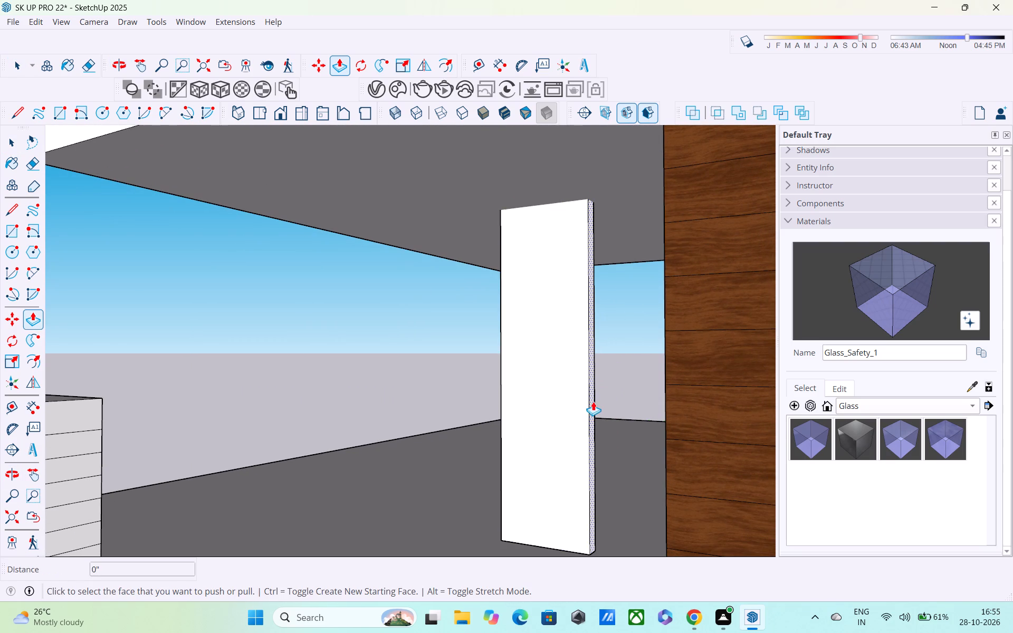
{"action": "scroll", "coordinate": [594, 401], "scroll_direction": "up", "scroll_amount": 4}
{"action": "left_click", "coordinate": [591, 392]}
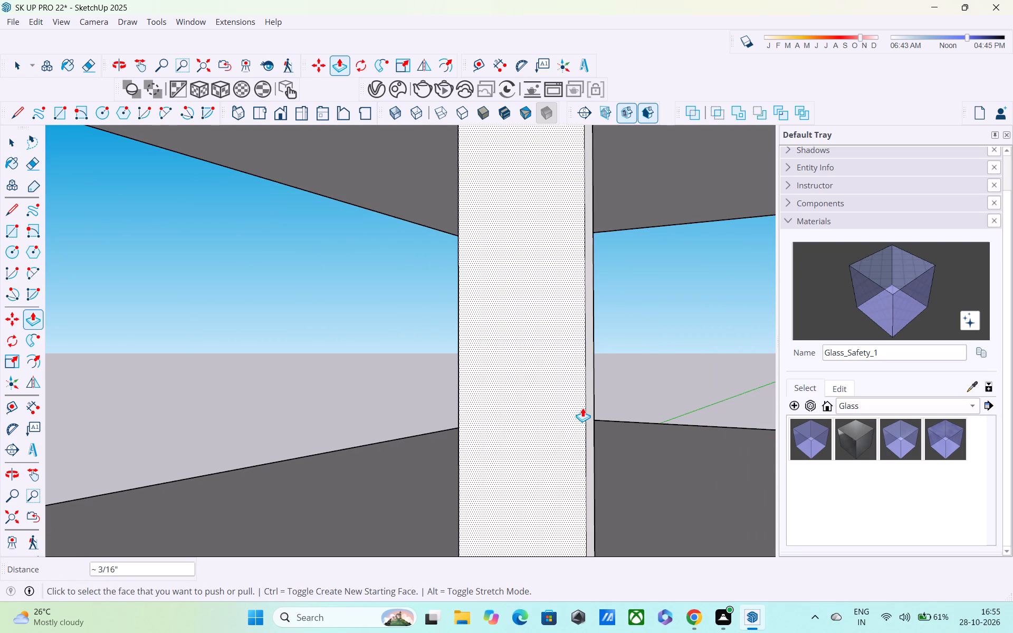
{"action": "left_click_drag", "start_coordinate": [589, 405], "coordinate": [574, 405]}
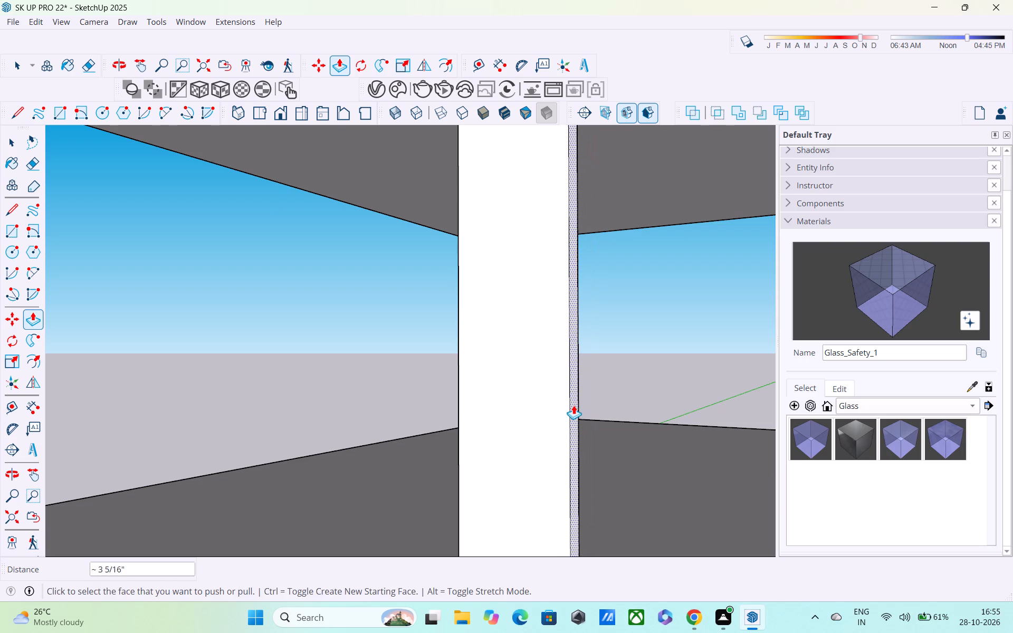
Draw a horizontal line across the upper part of the column's narrow side facing away from the wood-clad wall.
{"action": "scroll", "coordinate": [573, 405], "scroll_direction": "down", "scroll_amount": 5}
{"action": "middle_click_drag", "start_coordinate": [568, 406], "coordinate": [699, 418]}
{"action": "scroll", "coordinate": [699, 418], "scroll_direction": "up", "scroll_amount": 1}
{"action": "scroll", "coordinate": [675, 411], "scroll_direction": "down", "scroll_amount": 5}
{"action": "middle_click_drag", "start_coordinate": [608, 415], "coordinate": [605, 397]}
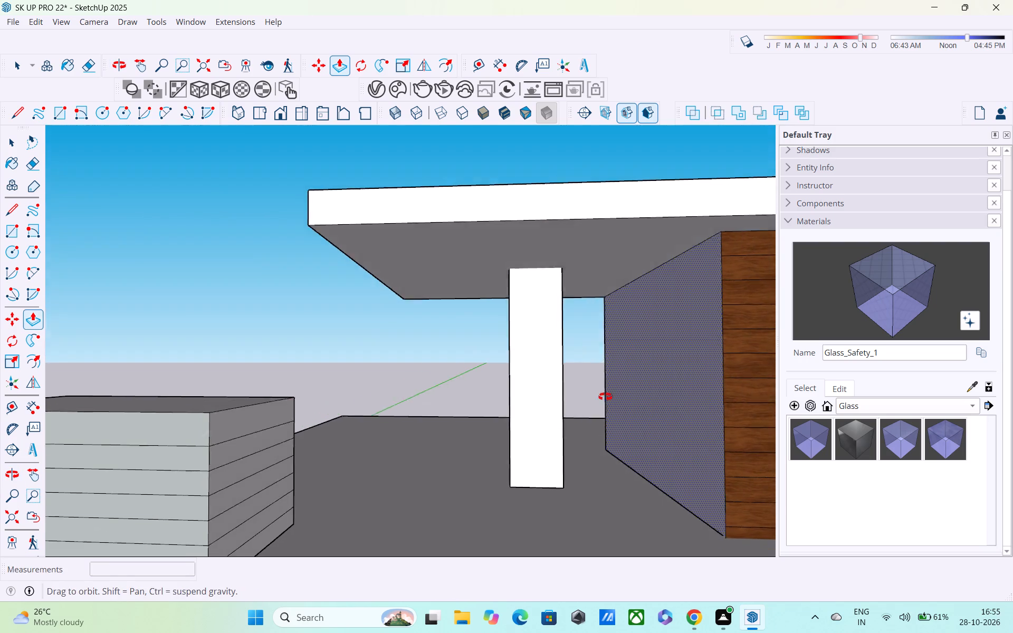
{"action": "middle_click_drag", "start_coordinate": [605, 397], "coordinate": [605, 393]}
{"action": "key", "text": "space"}
{"action": "key", "text": "l"}
{"action": "scroll", "coordinate": [402, 311], "scroll_direction": "up", "scroll_amount": 3}
{"action": "scroll", "coordinate": [445, 315], "scroll_direction": "down", "scroll_amount": 3}
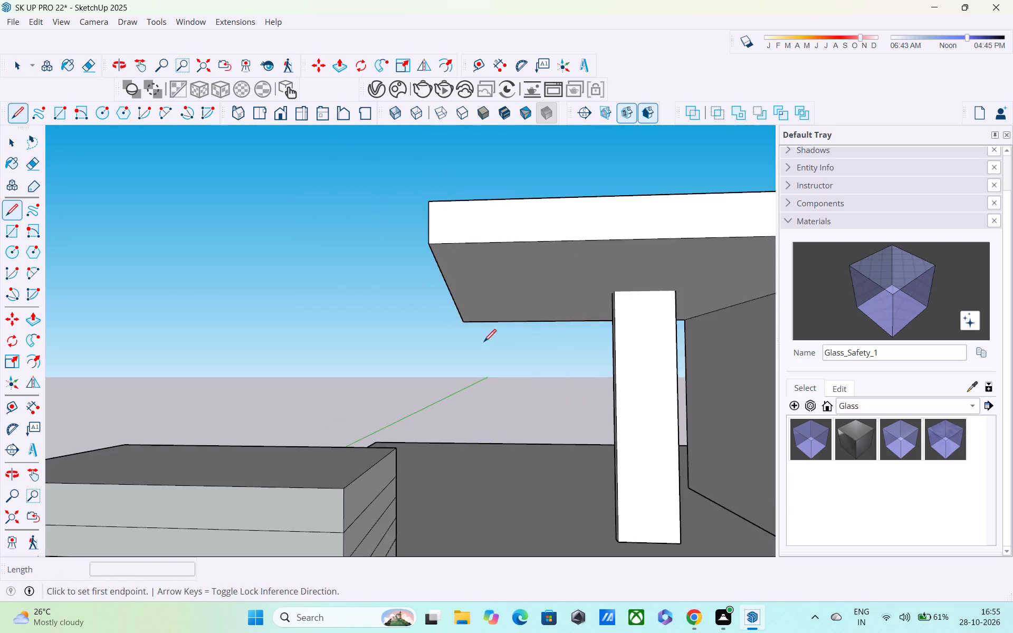
{"action": "middle_click_drag", "start_coordinate": [528, 359], "coordinate": [670, 366]}
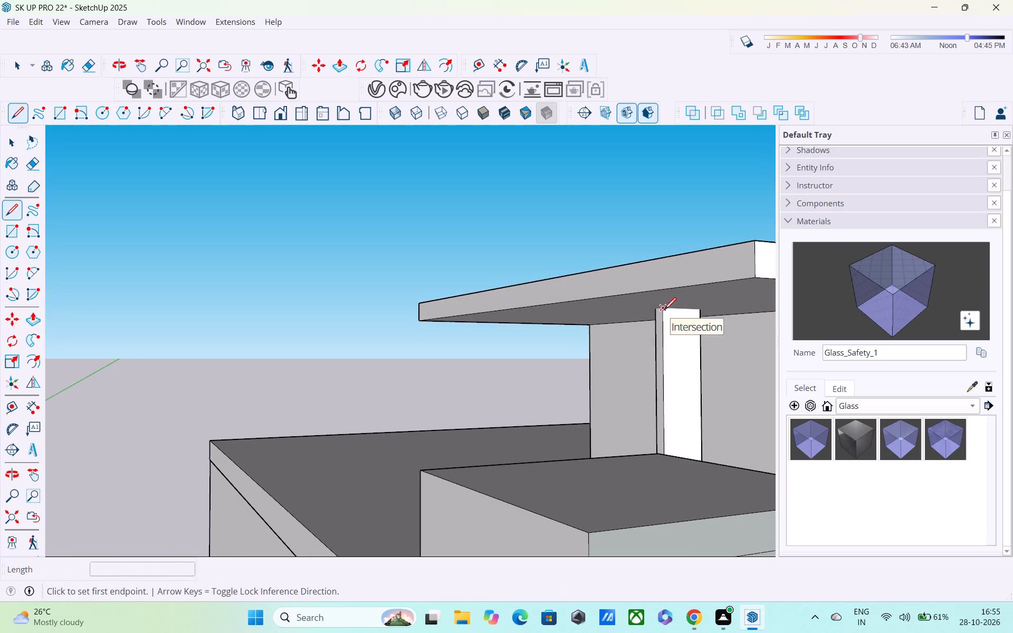
{"action": "left_click", "coordinate": [663, 341]}
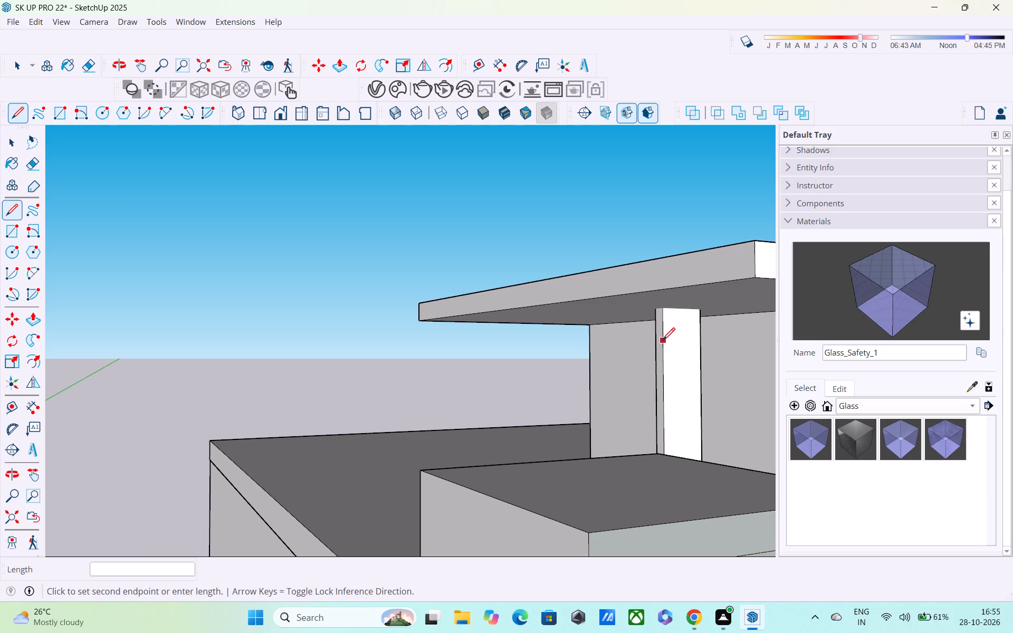
{"action": "middle_click_drag", "start_coordinate": [661, 342], "coordinate": [744, 349]}
{"action": "scroll", "coordinate": [705, 343], "scroll_direction": "up", "scroll_amount": 5}
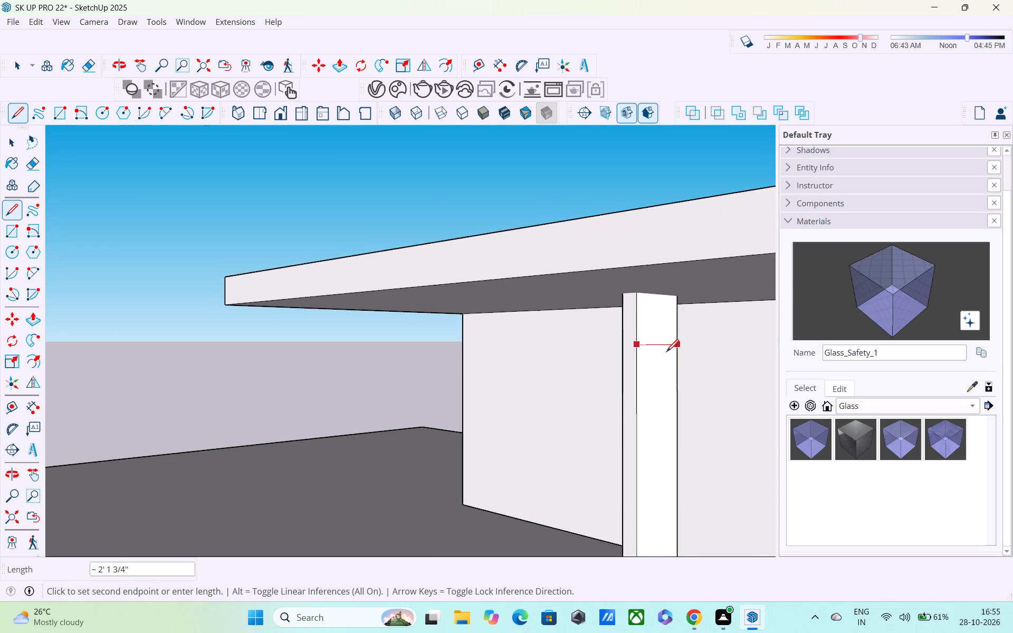
{"action": "scroll", "coordinate": [630, 359], "scroll_direction": "up", "scroll_amount": 4}
{"action": "left_click", "coordinate": [620, 334]}
Draw a matching horizontal line of about 5 3/16" across the column's opposite narrow side, at the same height.
{"action": "middle_click_drag", "start_coordinate": [663, 351], "coordinate": [523, 351]}
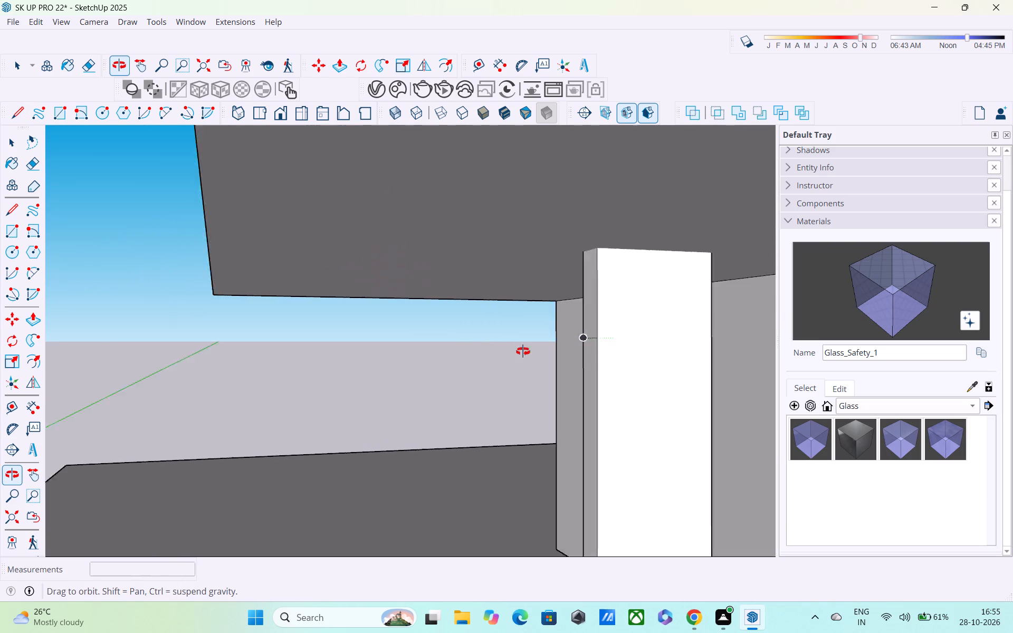
{"action": "middle_click_drag", "start_coordinate": [523, 351], "coordinate": [330, 344]}
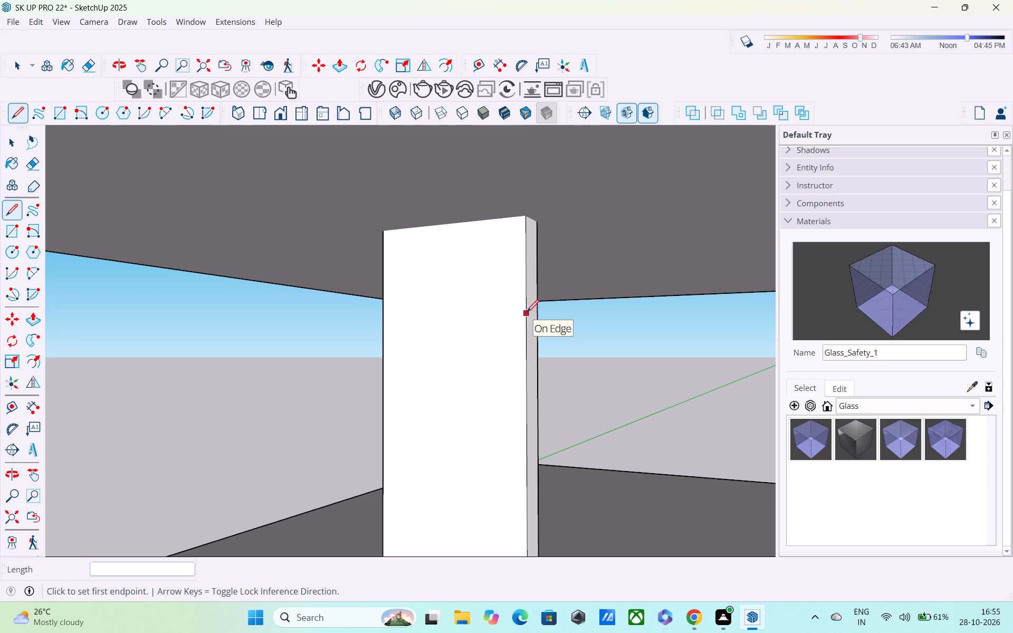
{"action": "middle_click_drag", "start_coordinate": [529, 279], "coordinate": [664, 296]}
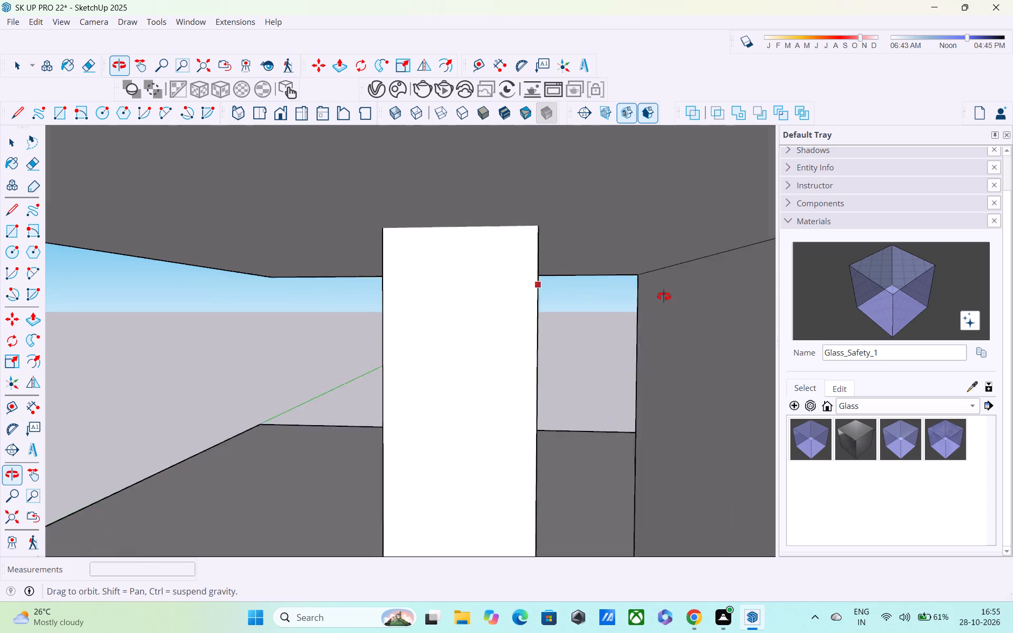
{"action": "middle_click_drag", "start_coordinate": [664, 296], "coordinate": [786, 277]}
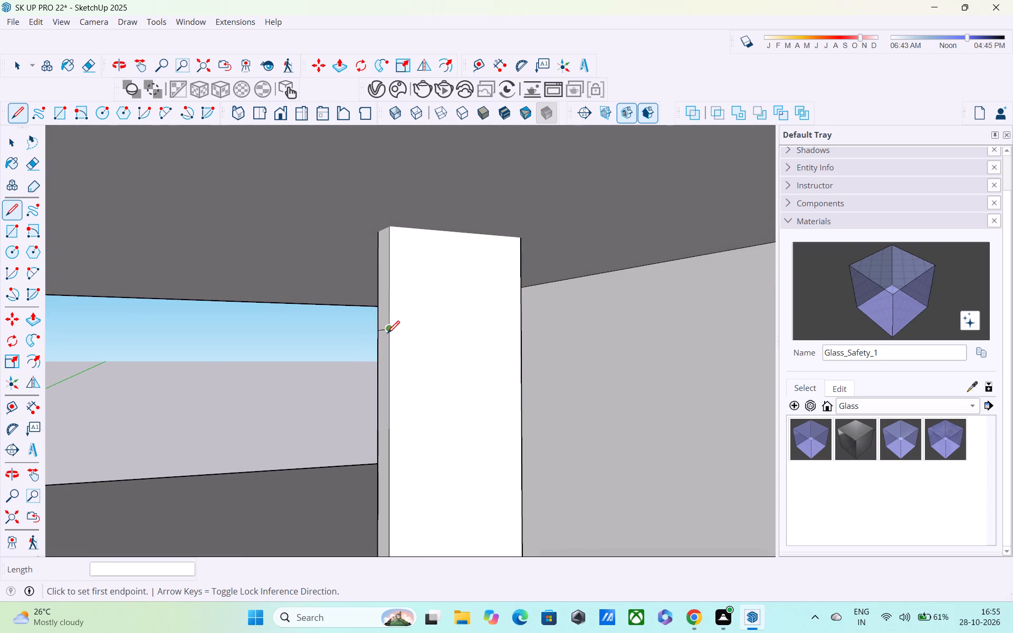
{"action": "left_click", "coordinate": [520, 334]}
{"action": "middle_click_drag", "start_coordinate": [522, 335], "coordinate": [269, 371]}
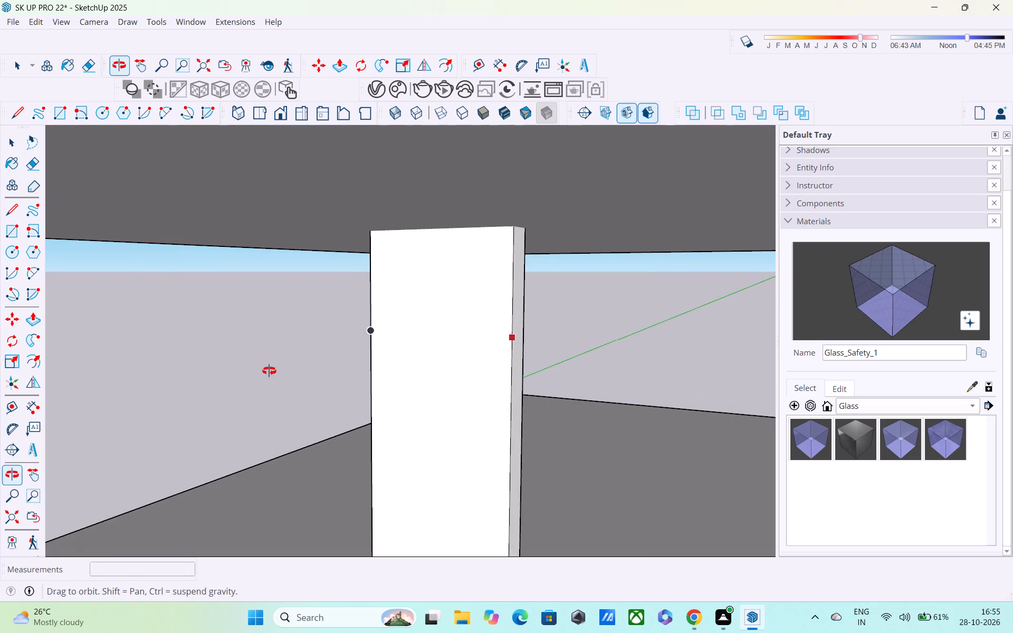
{"action": "middle_click_drag", "start_coordinate": [269, 371], "coordinate": [274, 371]}
{"action": "scroll", "coordinate": [521, 341], "scroll_direction": "up", "scroll_amount": 4}
{"action": "left_click", "coordinate": [528, 333]}
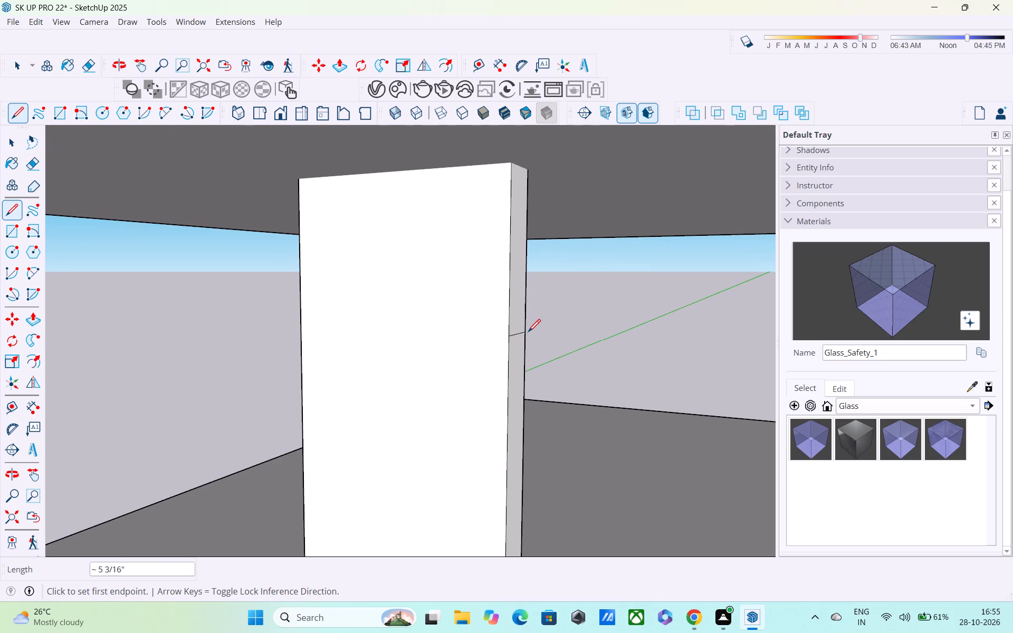
Pull the upper part of the column's narrow side out into an arm reaching the grey end face of the wood-clad wall.
{"action": "key", "text": "p"}
{"action": "left_click", "coordinate": [511, 296]}
{"action": "scroll", "coordinate": [580, 311], "scroll_direction": "down", "scroll_amount": 6}
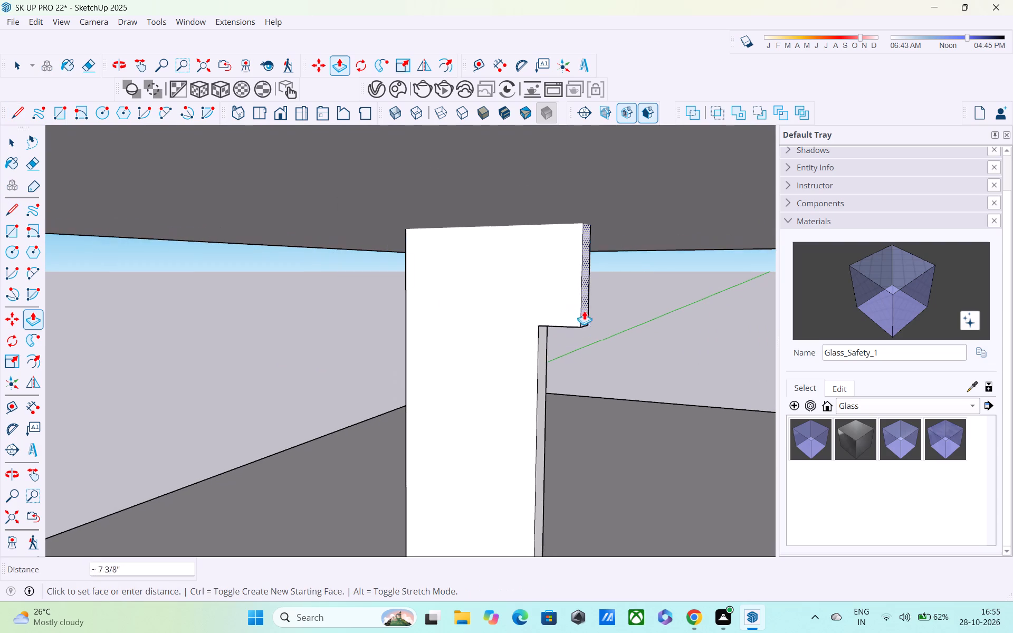
{"action": "scroll", "coordinate": [600, 307], "scroll_direction": "down", "scroll_amount": 3}
{"action": "middle_click_drag", "start_coordinate": [603, 310], "coordinate": [490, 309]}
{"action": "middle_click_drag", "start_coordinate": [505, 314], "coordinate": [692, 314]}
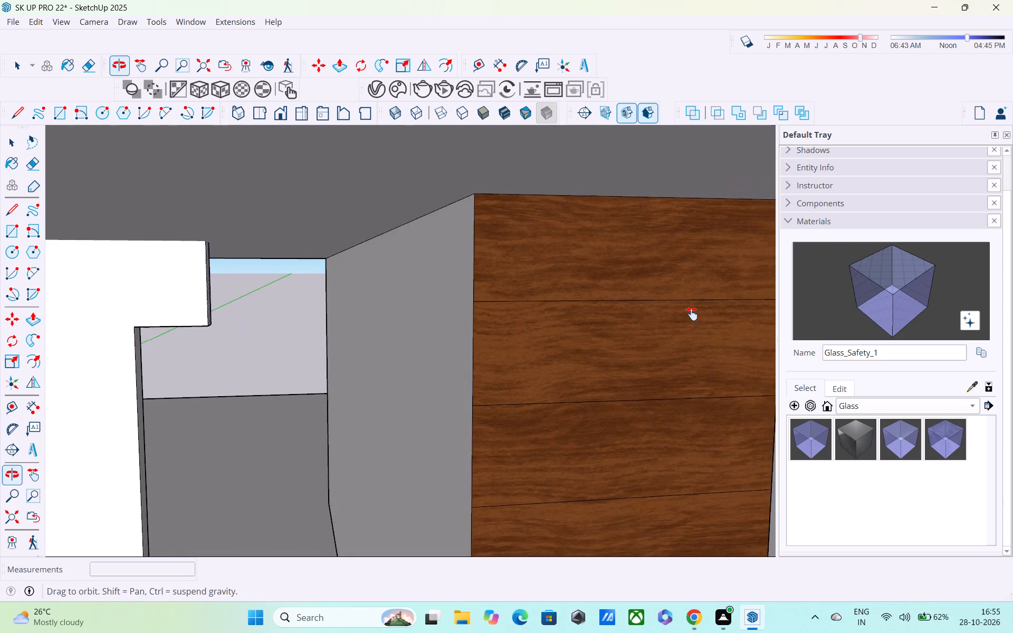
{"action": "middle_click_drag", "start_coordinate": [692, 314], "coordinate": [743, 311]}
{"action": "left_click", "coordinate": [430, 311]}
Pull the column's opposite upper side out about 4' 6 9/16" to form a T-shaped head under the canopy.
{"action": "middle_click_drag", "start_coordinate": [371, 339], "coordinate": [532, 331], "text": "shift"}
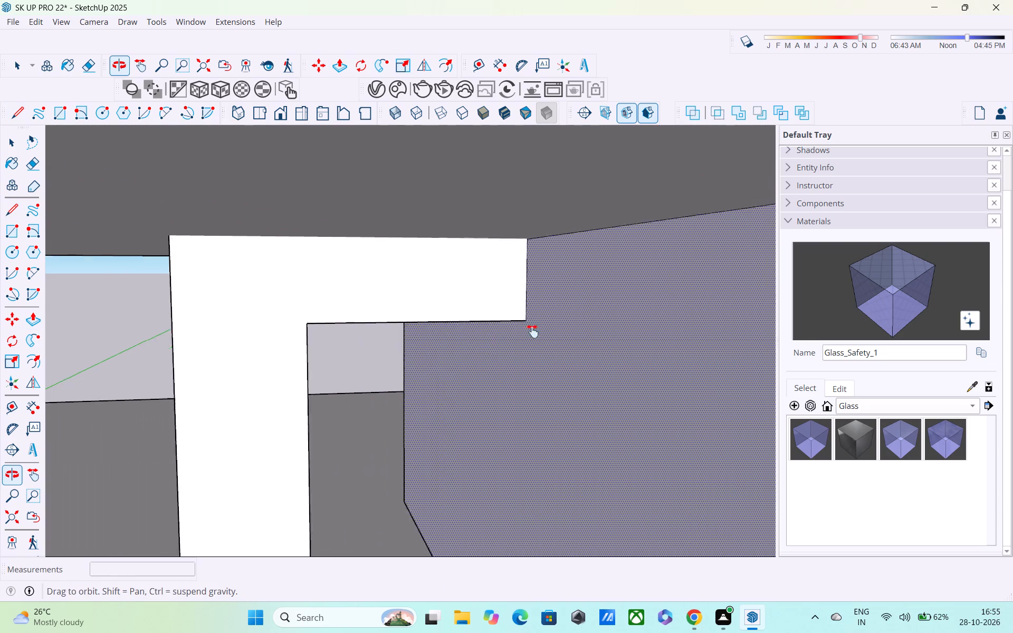
{"action": "middle_click_drag", "start_coordinate": [532, 331], "coordinate": [709, 324], "text": "shift"}
{"action": "left_click", "coordinate": [434, 276]}
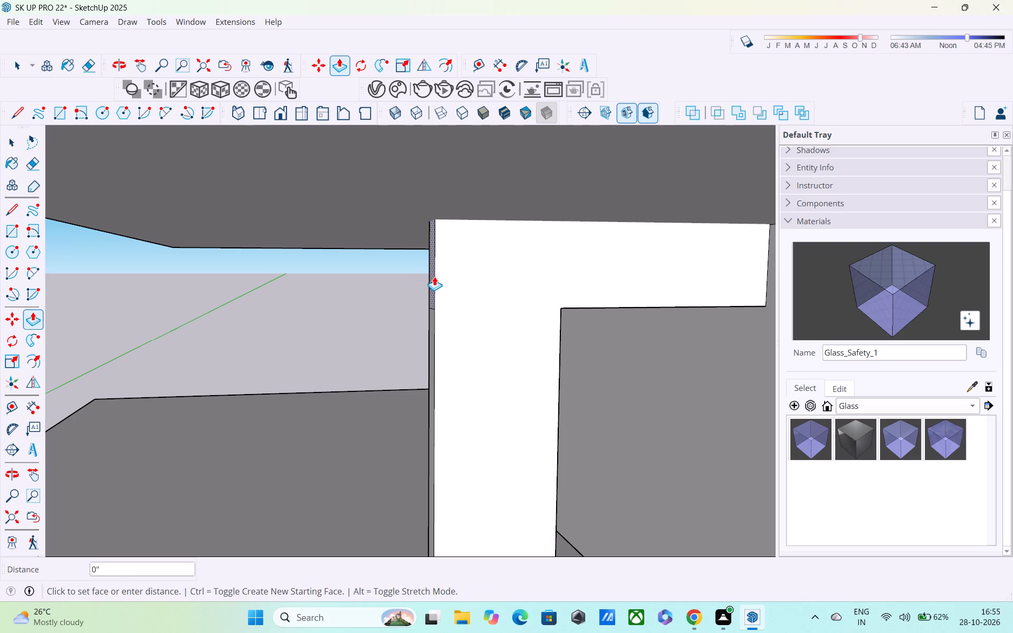
{"action": "scroll", "coordinate": [225, 287], "scroll_direction": "down", "scroll_amount": 4}
{"action": "middle_click_drag", "start_coordinate": [225, 287], "coordinate": [300, 254], "text": "shift"}
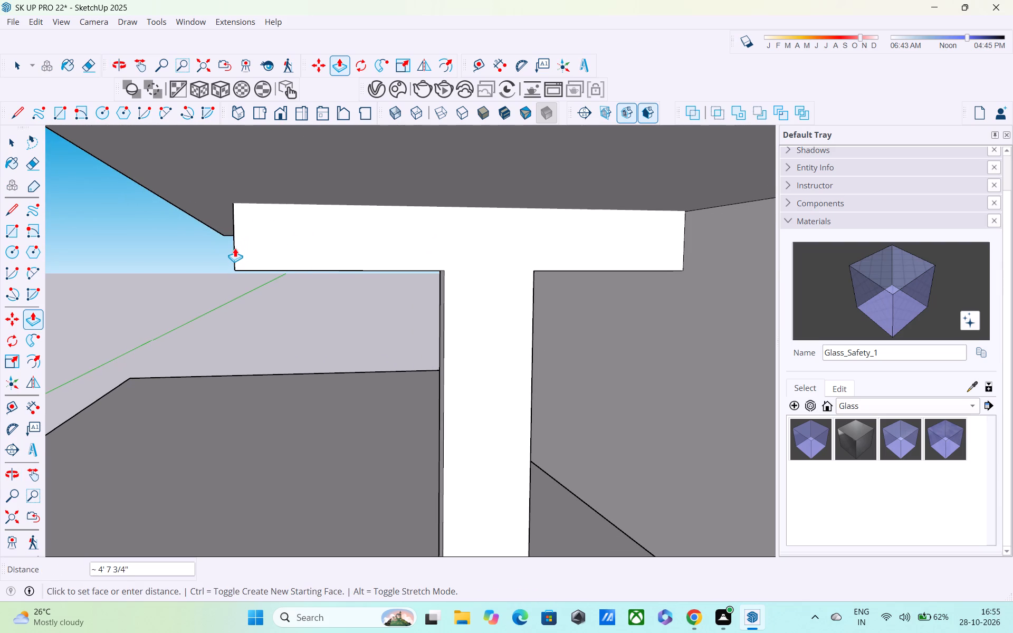
{"action": "left_click", "coordinate": [240, 248]}
{"action": "scroll", "coordinate": [245, 259], "scroll_direction": "down", "scroll_amount": 6}
{"action": "scroll", "coordinate": [416, 295], "scroll_direction": "down", "scroll_amount": 5}
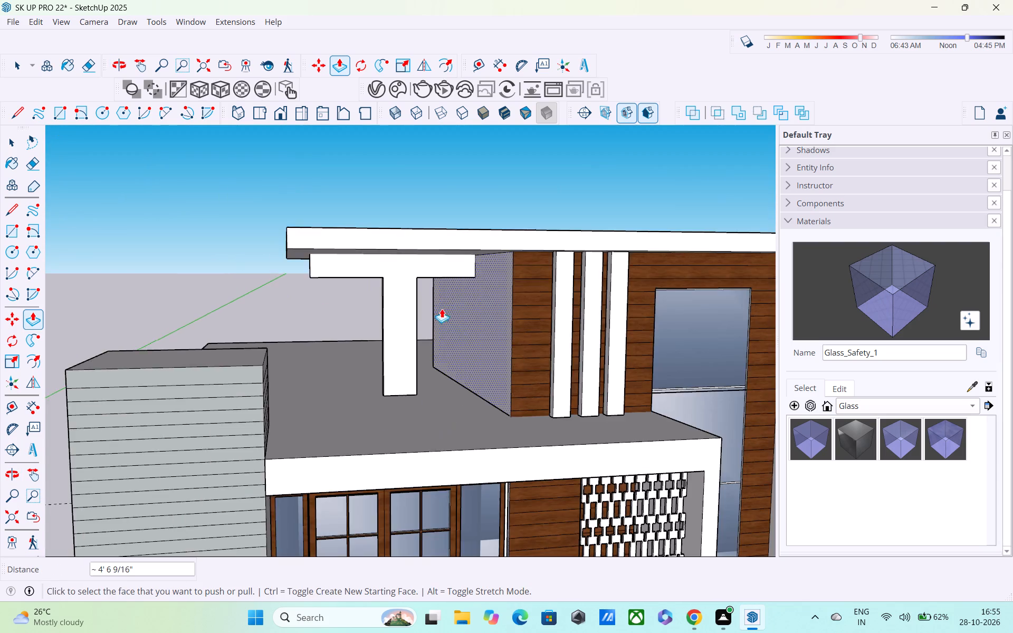
Examine the whole front elevation, from the T-shaped column under the canopy to the balconies, grey-clad tower and top-storey terrace.
{"action": "middle_click_drag", "start_coordinate": [443, 310], "coordinate": [425, 283]}
{"action": "scroll", "coordinate": [425, 283], "scroll_direction": "up", "scroll_amount": 1}
{"action": "key", "text": "space"}
{"action": "scroll", "coordinate": [200, 313], "scroll_direction": "down", "scroll_amount": 7}
{"action": "scroll", "coordinate": [241, 347], "scroll_direction": "down", "scroll_amount": 2}
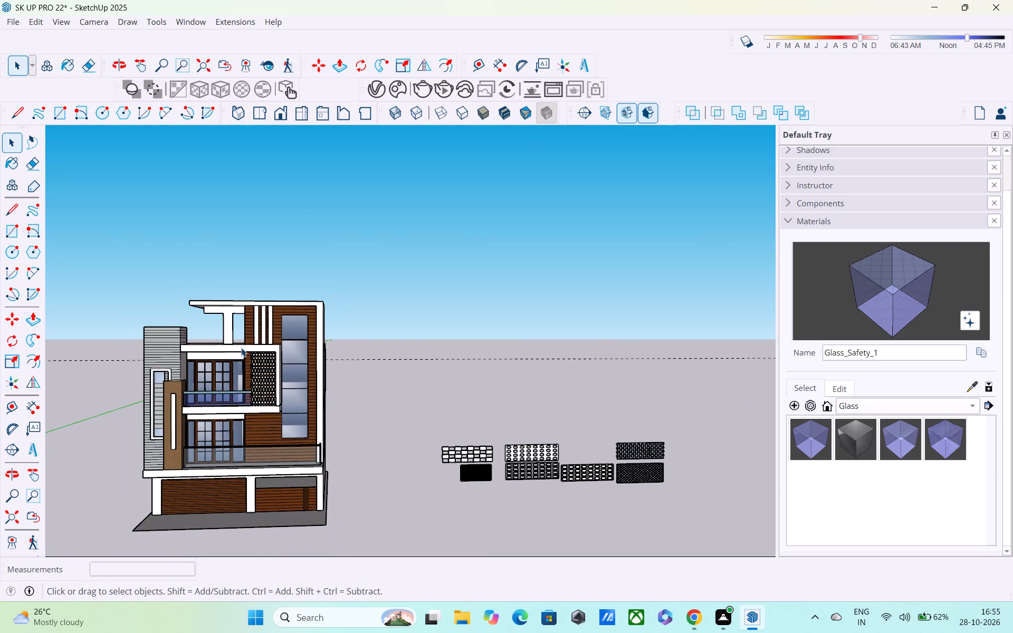
{"action": "scroll", "coordinate": [243, 351], "scroll_direction": "down", "scroll_amount": 3}
{"action": "middle_click_drag", "start_coordinate": [259, 364], "coordinate": [281, 399]}
{"action": "scroll", "coordinate": [284, 394], "scroll_direction": "down", "scroll_amount": 4}
{"action": "middle_click_drag", "start_coordinate": [269, 369], "coordinate": [240, 344]}
{"action": "scroll", "coordinate": [211, 344], "scroll_direction": "up", "scroll_amount": 11}
{"action": "middle_click_drag", "start_coordinate": [317, 360], "coordinate": [281, 334]}
{"action": "scroll", "coordinate": [298, 358], "scroll_direction": "up", "scroll_amount": 6}
{"action": "middle_click_drag", "start_coordinate": [294, 372], "coordinate": [330, 405]}
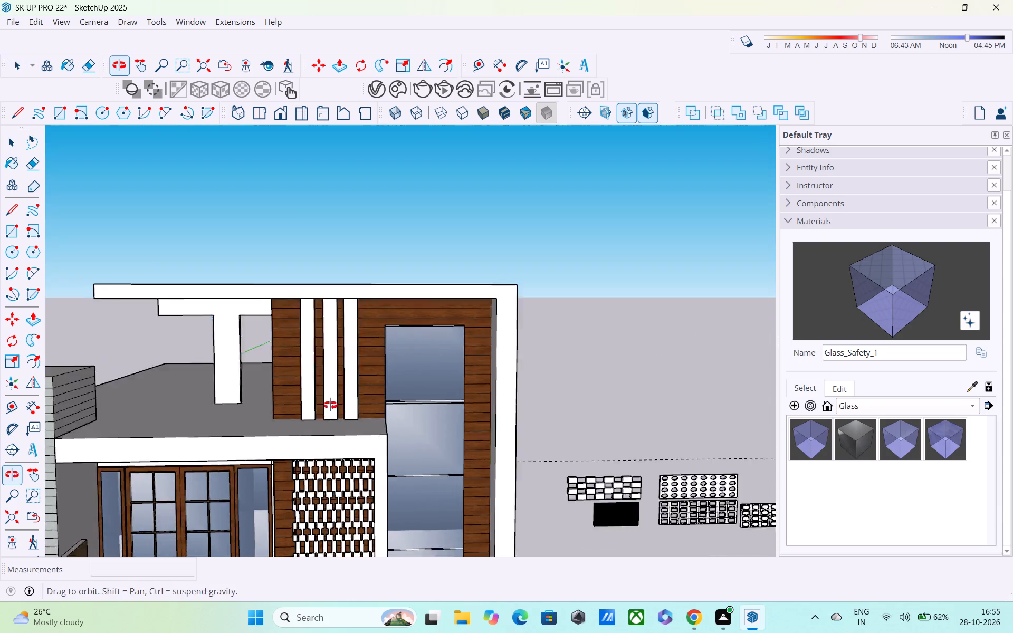
{"action": "middle_click_drag", "start_coordinate": [330, 405], "coordinate": [551, 357]}
{"action": "scroll", "coordinate": [542, 366], "scroll_direction": "down", "scroll_amount": 1}
{"action": "scroll", "coordinate": [551, 357], "scroll_direction": "up", "scroll_amount": 1}
{"action": "scroll", "coordinate": [551, 357], "scroll_direction": "down", "scroll_amount": 5}
{"action": "middle_click_drag", "start_coordinate": [541, 359], "coordinate": [333, 392]}
{"action": "scroll", "coordinate": [348, 362], "scroll_direction": "down", "scroll_amount": 1}
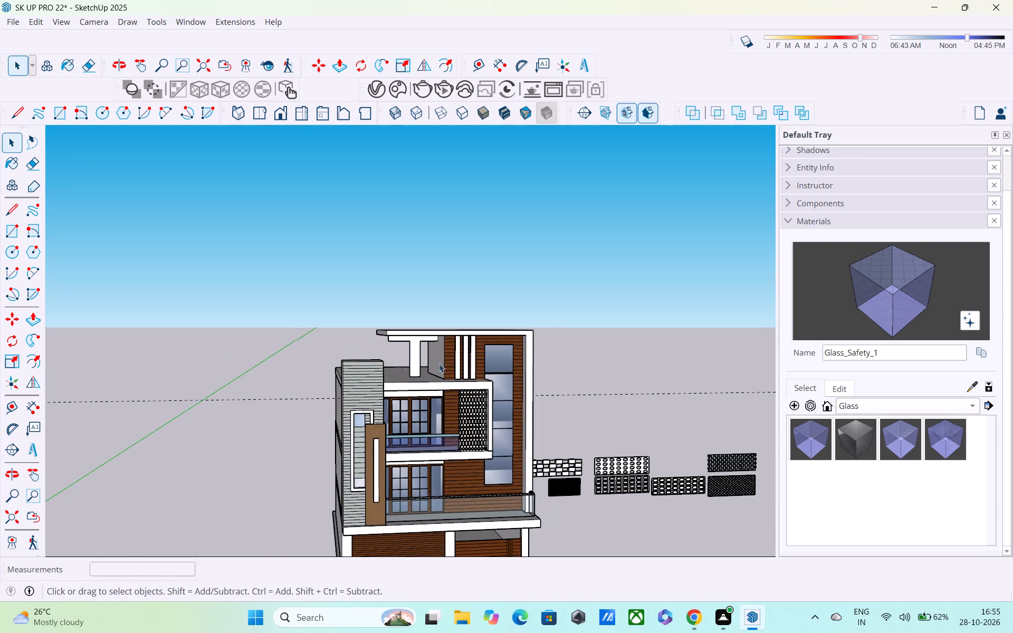
{"action": "middle_click_drag", "start_coordinate": [509, 354], "coordinate": [391, 343]}
{"action": "scroll", "coordinate": [390, 342], "scroll_direction": "up", "scroll_amount": 1}
{"action": "scroll", "coordinate": [376, 346], "scroll_direction": "down", "scroll_amount": 6}
{"action": "scroll", "coordinate": [400, 388], "scroll_direction": "up", "scroll_amount": 12}
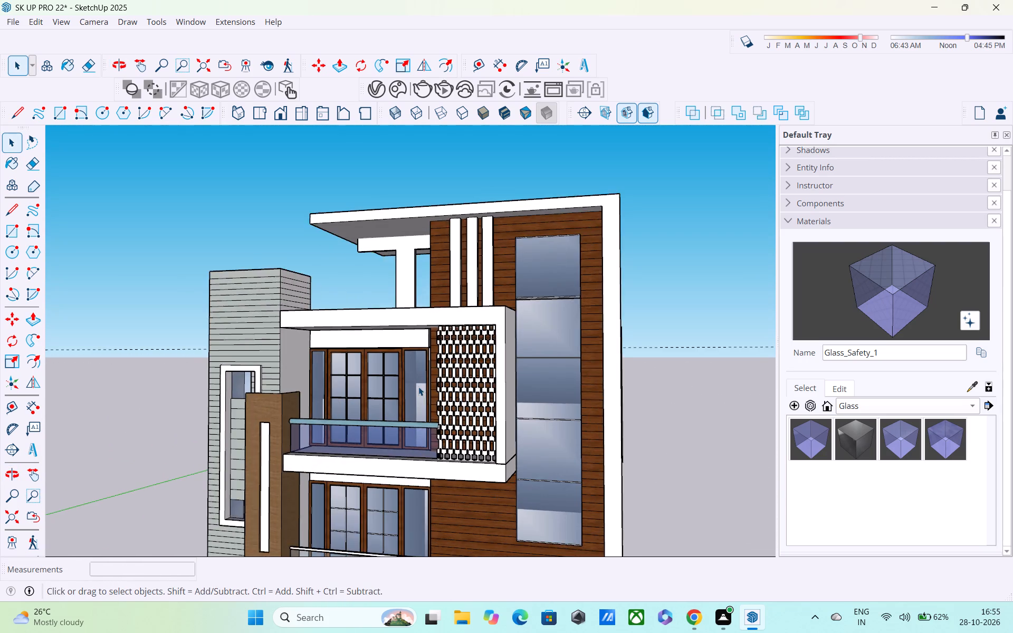
{"action": "scroll", "coordinate": [418, 387], "scroll_direction": "down", "scroll_amount": 1}
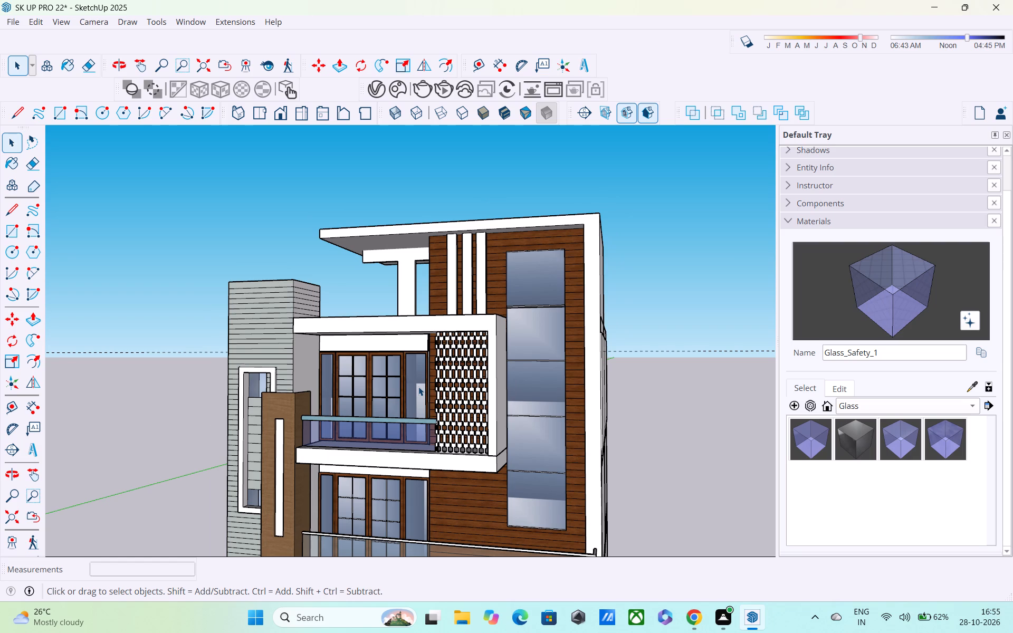
{"action": "scroll", "coordinate": [409, 396], "scroll_direction": "up", "scroll_amount": 2}
{"action": "scroll", "coordinate": [242, 320], "scroll_direction": "up", "scroll_amount": 6}
{"action": "middle_click_drag", "start_coordinate": [273, 349], "coordinate": [209, 437]}
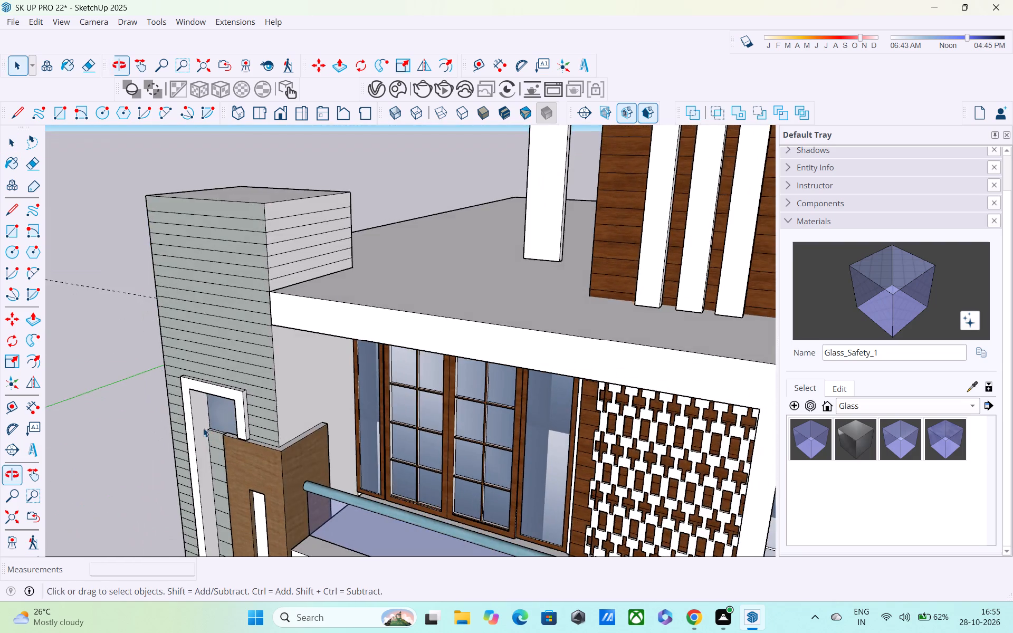
{"action": "scroll", "coordinate": [222, 395], "scroll_direction": "down", "scroll_amount": 5}
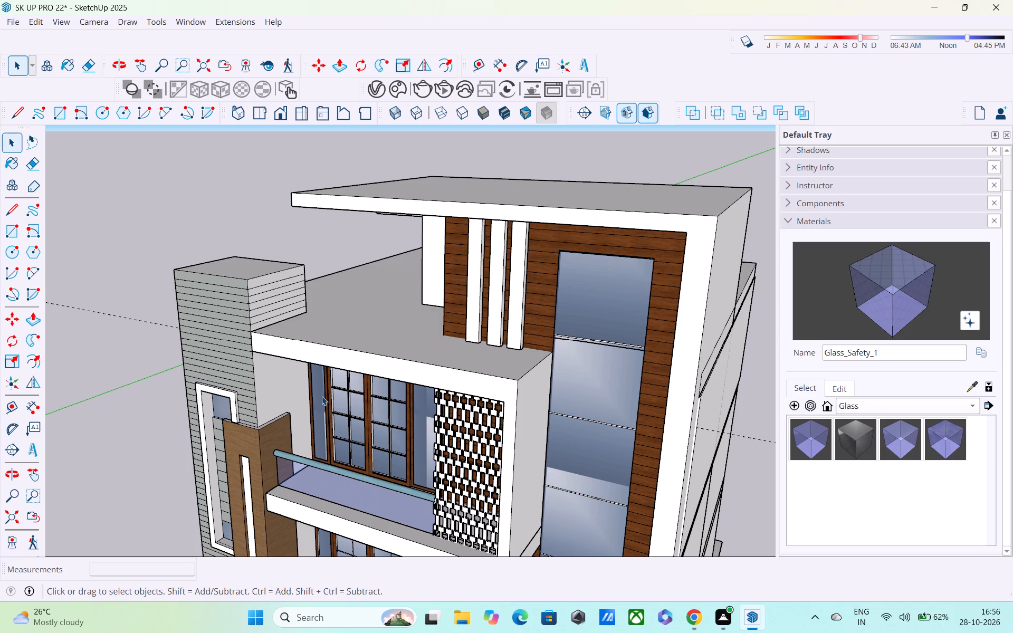
{"action": "middle_click_drag", "start_coordinate": [476, 360], "coordinate": [533, 255]}
{"action": "scroll", "coordinate": [542, 236], "scroll_direction": "up", "scroll_amount": 2}
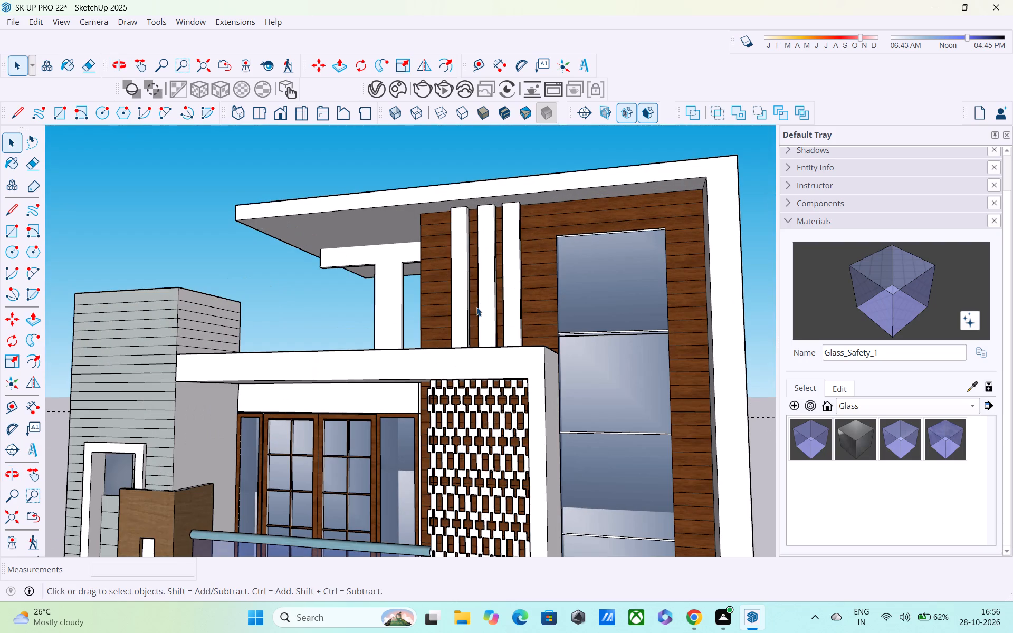
{"action": "middle_click_drag", "start_coordinate": [476, 311], "coordinate": [461, 382]}
{"action": "scroll", "coordinate": [461, 382], "scroll_direction": "up", "scroll_amount": 3}
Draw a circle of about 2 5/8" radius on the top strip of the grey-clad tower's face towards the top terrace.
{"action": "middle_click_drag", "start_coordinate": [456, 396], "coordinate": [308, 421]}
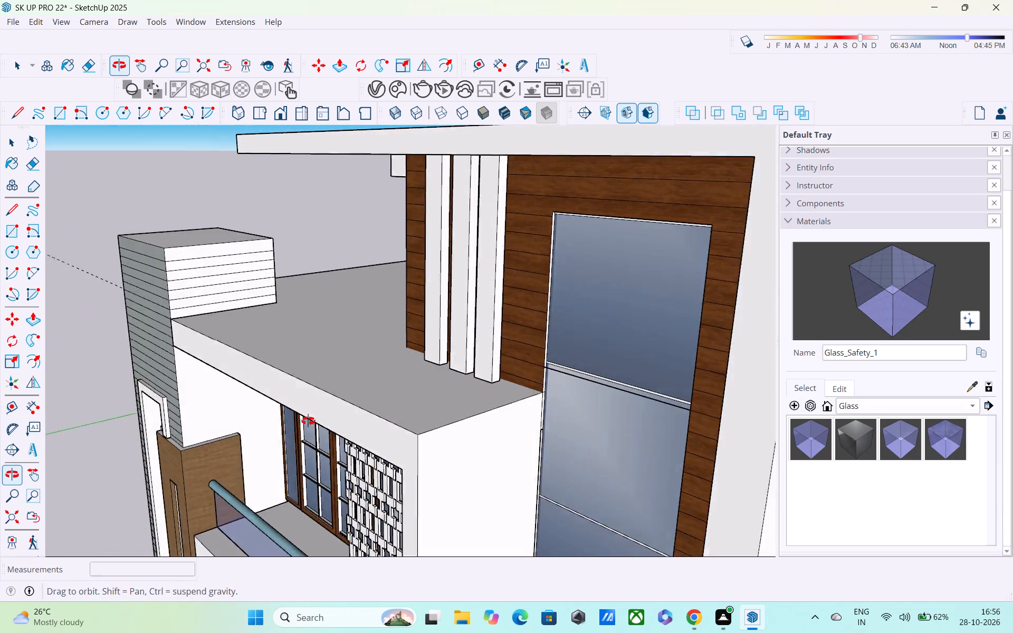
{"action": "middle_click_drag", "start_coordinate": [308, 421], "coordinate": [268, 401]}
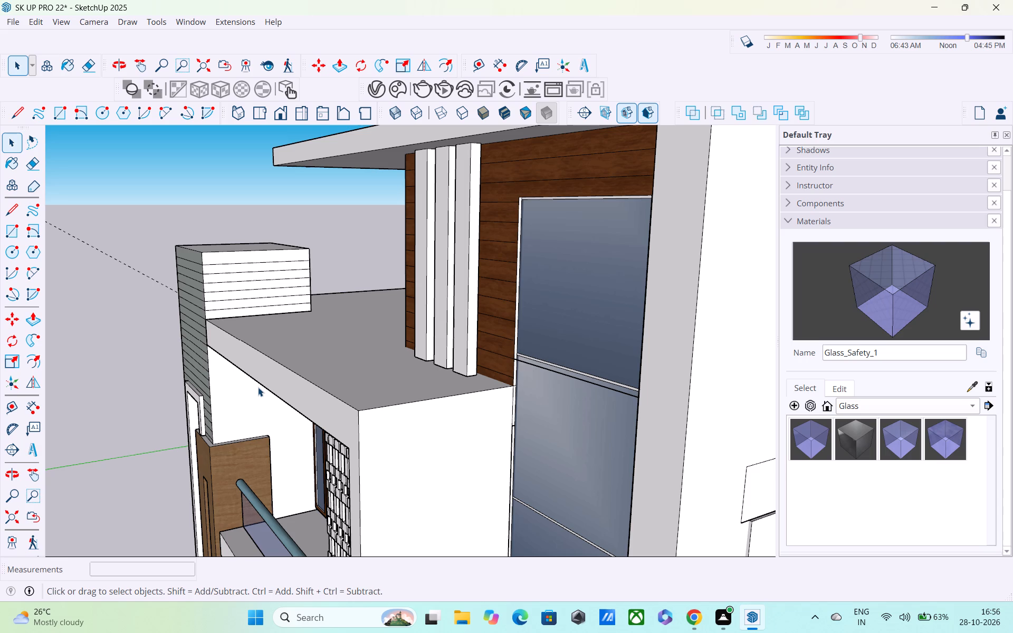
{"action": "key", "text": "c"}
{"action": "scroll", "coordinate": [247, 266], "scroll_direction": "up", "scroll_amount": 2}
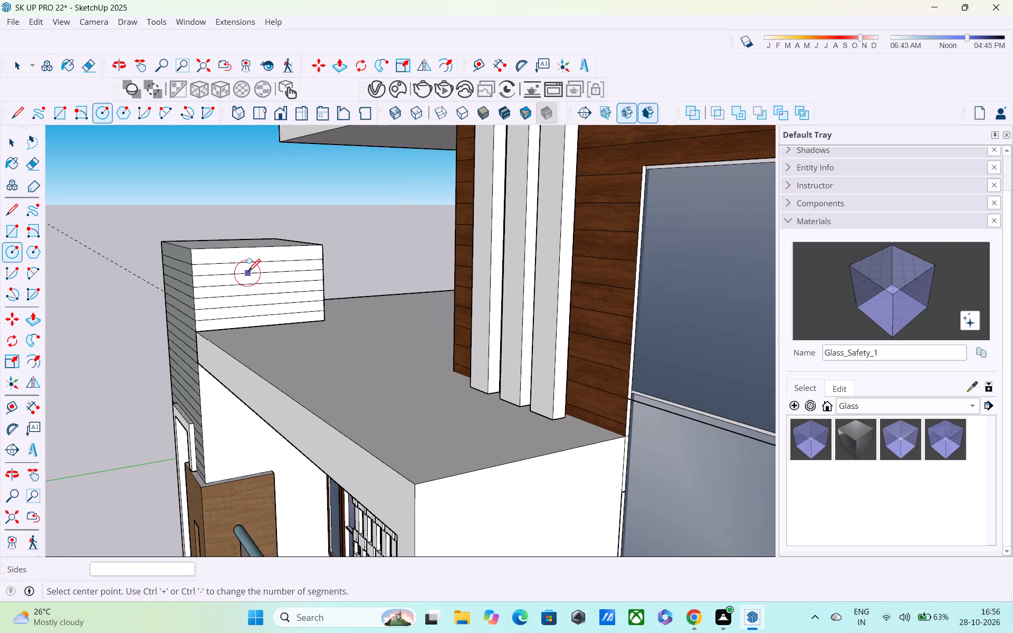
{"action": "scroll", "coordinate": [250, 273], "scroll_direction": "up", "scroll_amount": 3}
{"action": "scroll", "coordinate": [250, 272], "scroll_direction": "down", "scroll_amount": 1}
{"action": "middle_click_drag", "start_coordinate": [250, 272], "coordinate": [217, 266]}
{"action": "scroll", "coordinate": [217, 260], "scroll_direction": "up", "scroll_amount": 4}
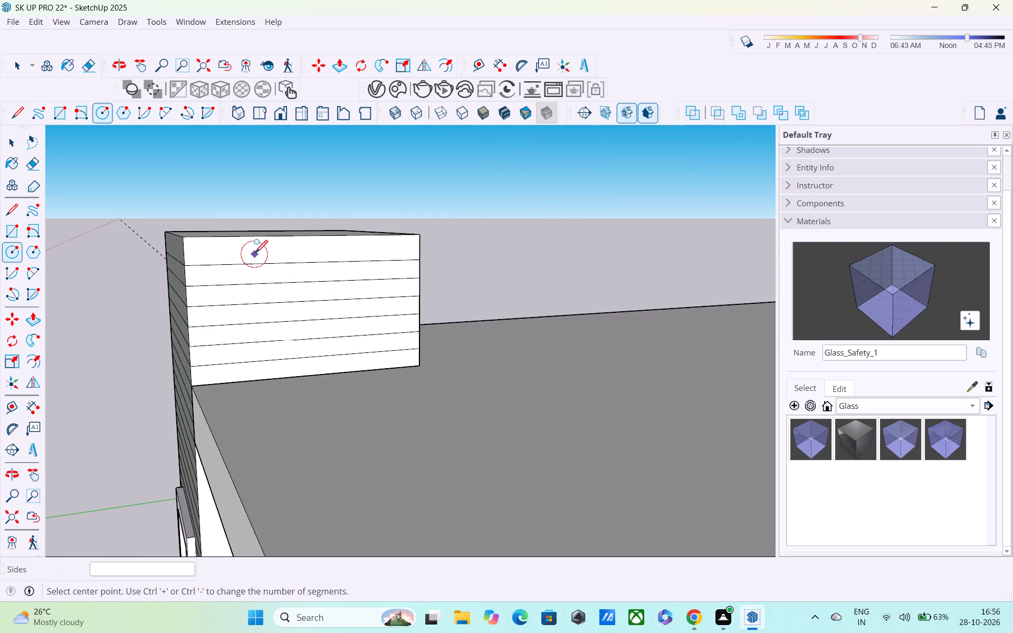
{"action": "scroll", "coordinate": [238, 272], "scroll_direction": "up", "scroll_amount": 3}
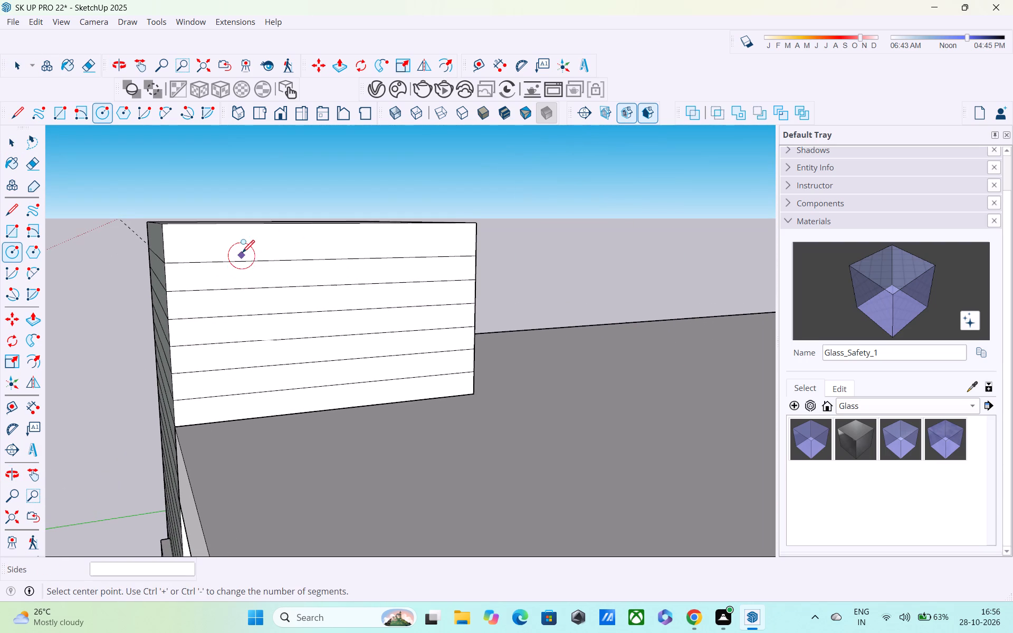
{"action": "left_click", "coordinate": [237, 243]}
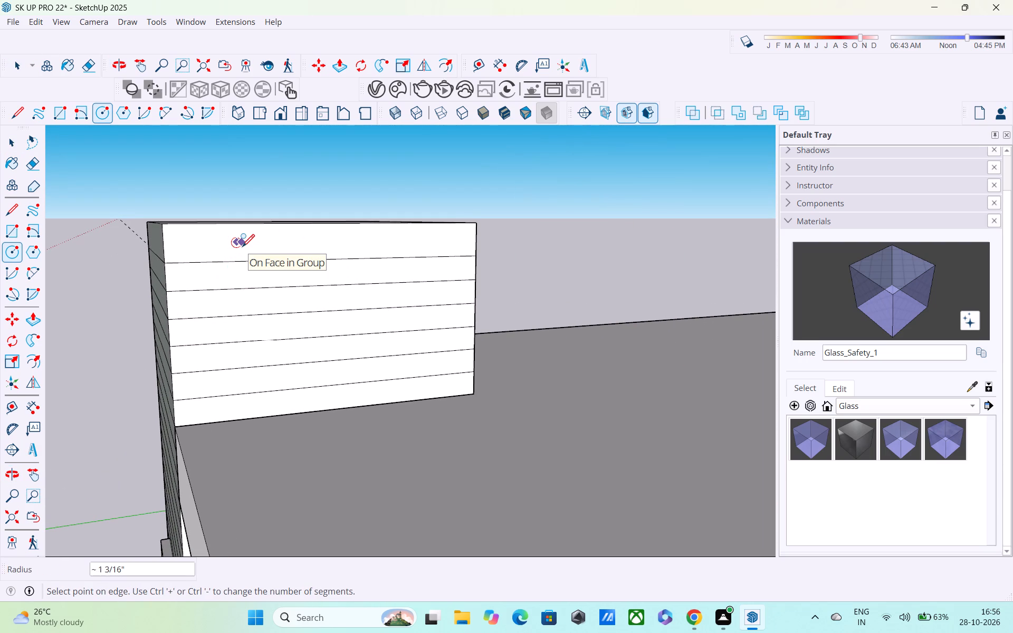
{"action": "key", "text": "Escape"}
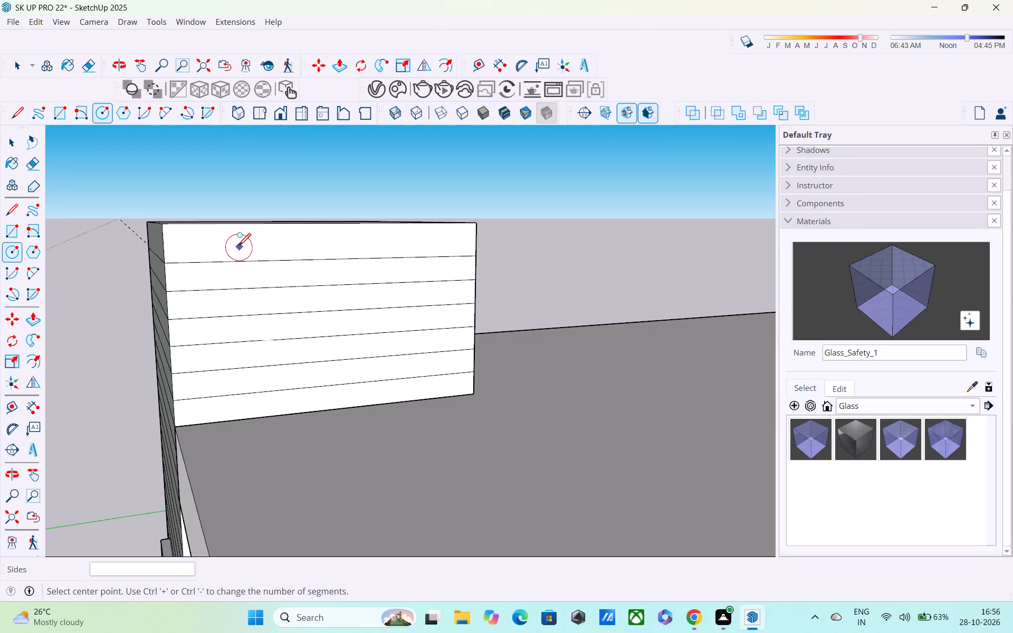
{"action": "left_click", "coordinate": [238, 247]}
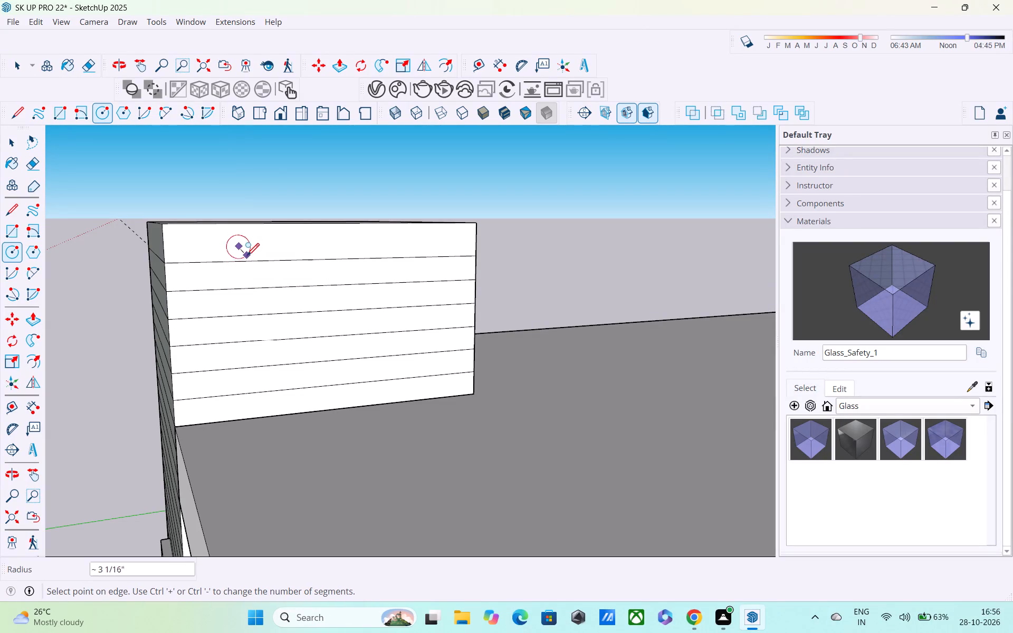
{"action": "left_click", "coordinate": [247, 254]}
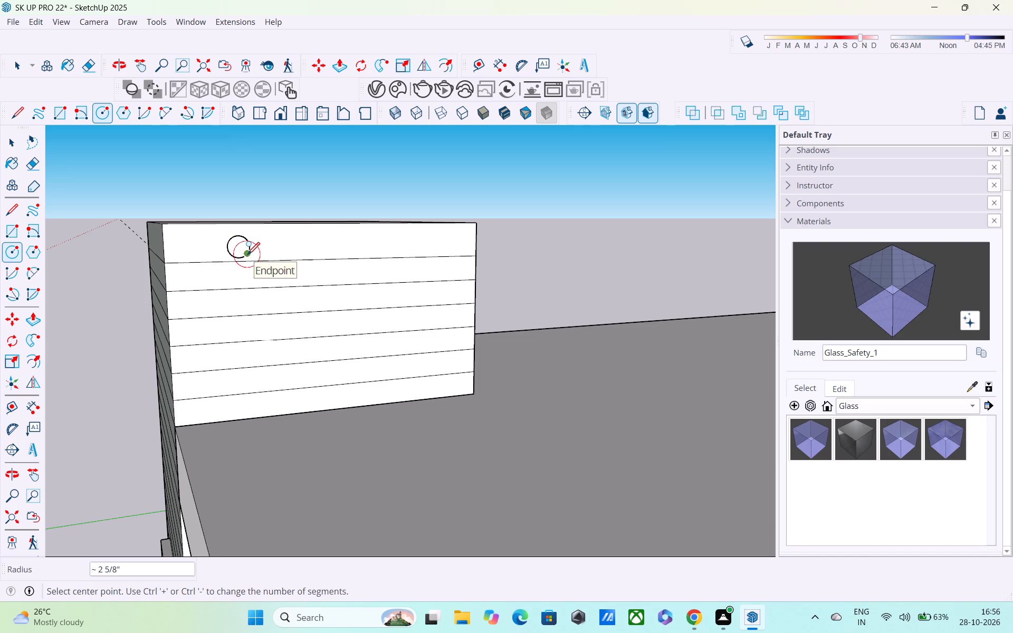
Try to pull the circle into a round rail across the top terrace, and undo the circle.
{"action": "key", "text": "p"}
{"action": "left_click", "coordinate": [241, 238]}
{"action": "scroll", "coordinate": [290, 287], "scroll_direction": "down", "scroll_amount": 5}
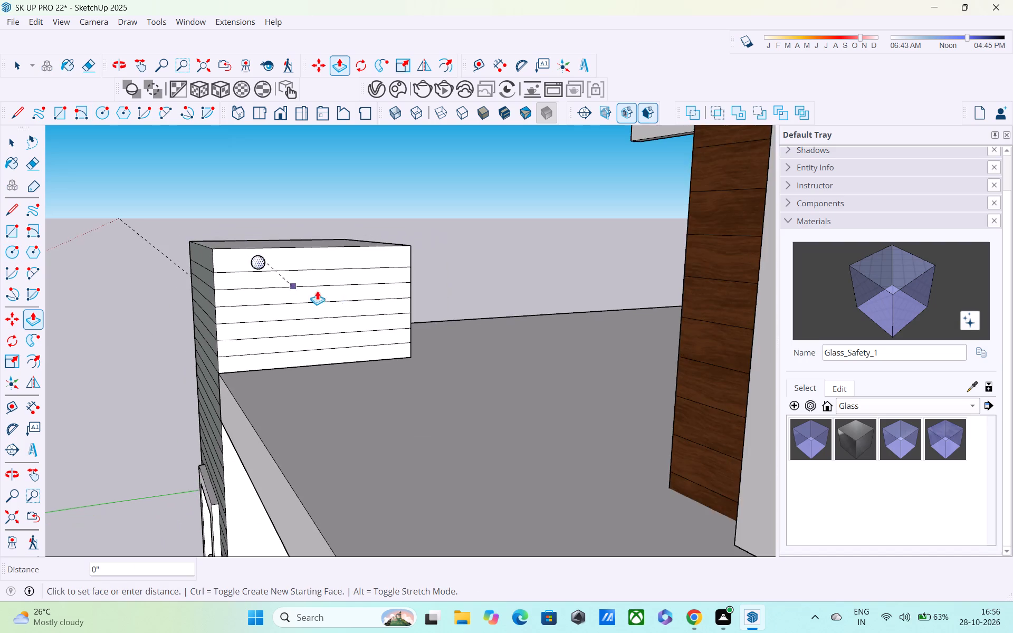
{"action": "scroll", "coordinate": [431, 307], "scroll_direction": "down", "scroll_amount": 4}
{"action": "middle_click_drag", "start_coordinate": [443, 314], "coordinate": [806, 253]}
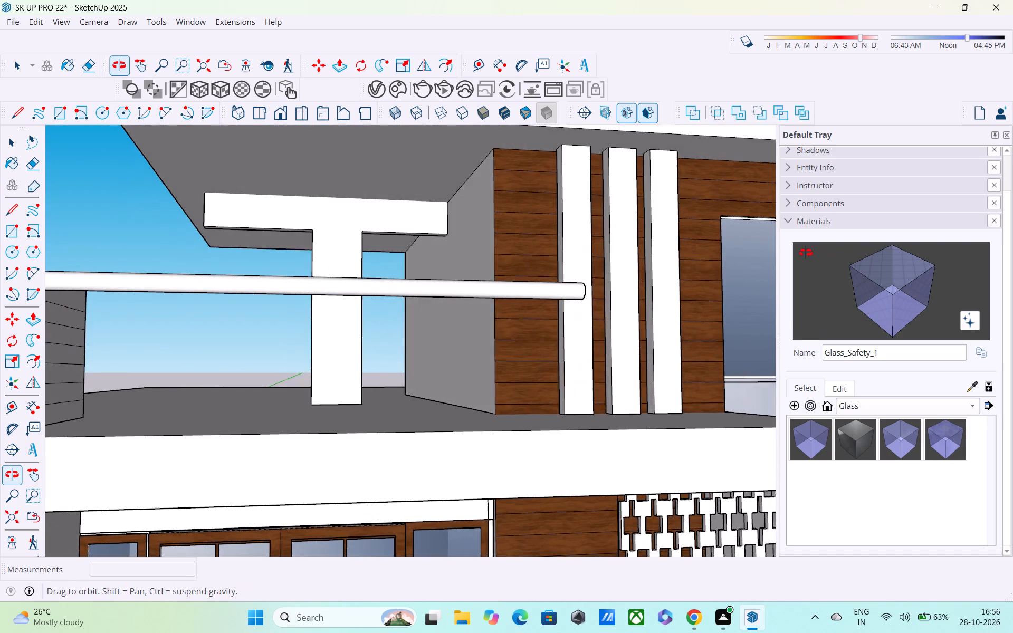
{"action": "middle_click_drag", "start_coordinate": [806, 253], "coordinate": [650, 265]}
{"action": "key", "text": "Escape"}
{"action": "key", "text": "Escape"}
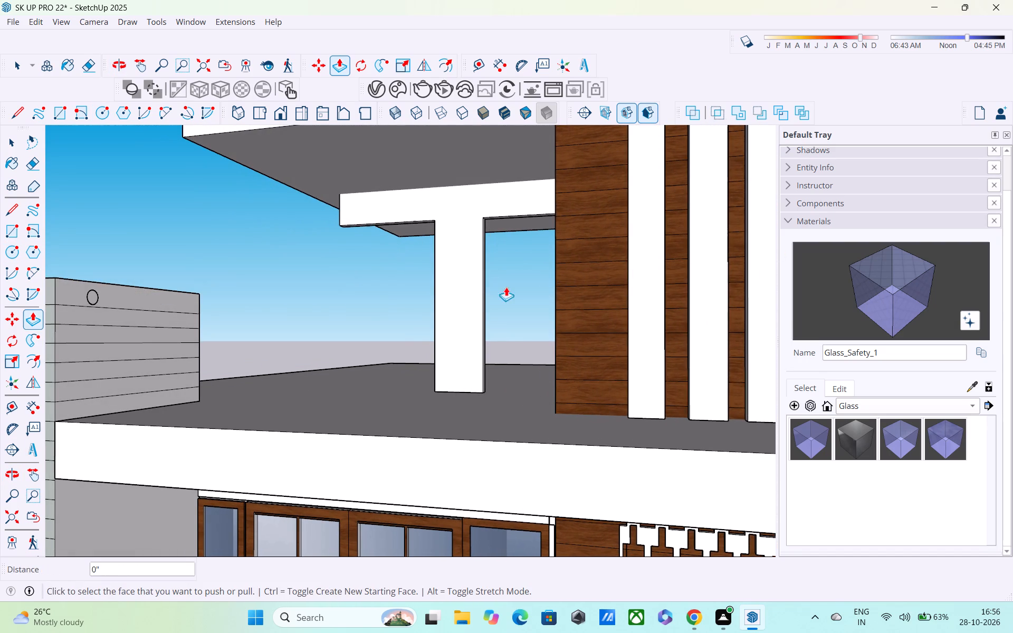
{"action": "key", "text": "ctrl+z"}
Draw a smaller circle of about 1 1/2" radius on the top strip of the tower's terrace-side face.
{"action": "middle_click_drag", "start_coordinate": [273, 308], "coordinate": [25, 344]}
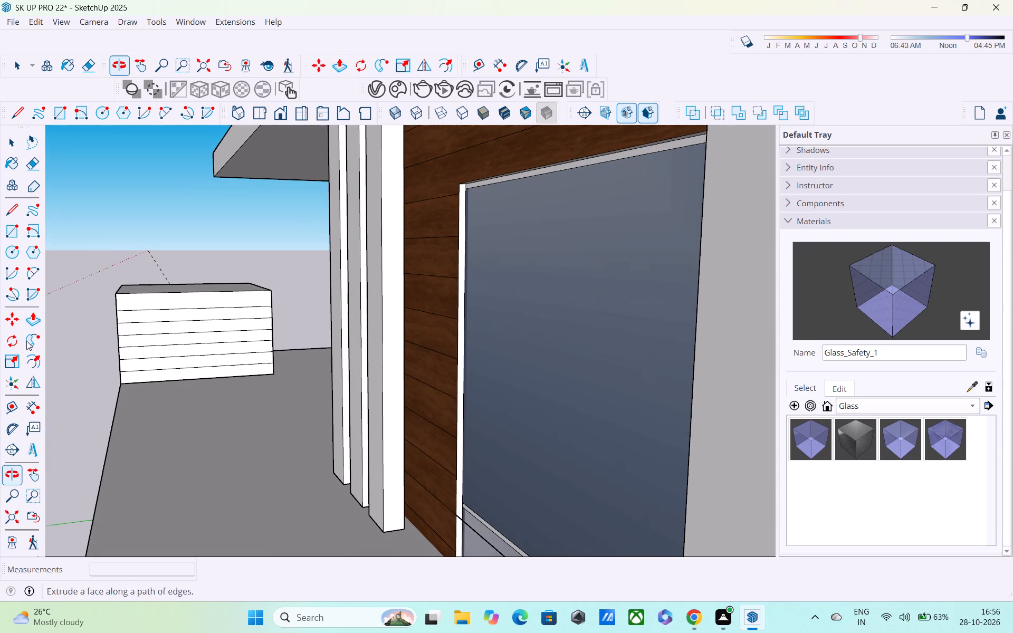
{"action": "key", "text": "space"}
{"action": "key", "text": "c"}
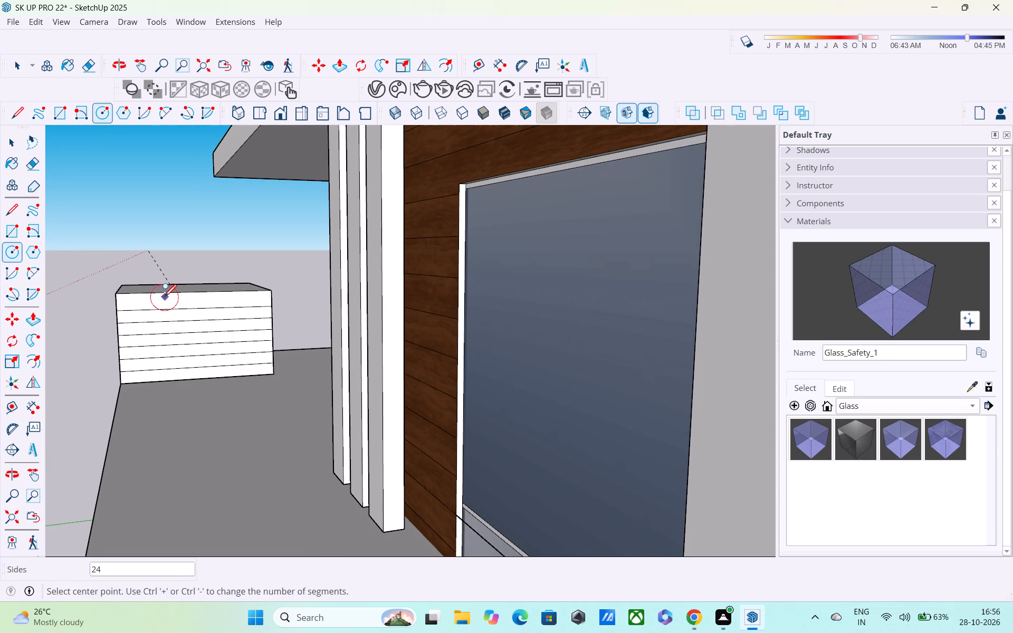
{"action": "scroll", "coordinate": [164, 298], "scroll_direction": "up", "scroll_amount": 7}
{"action": "left_click", "coordinate": [146, 299]}
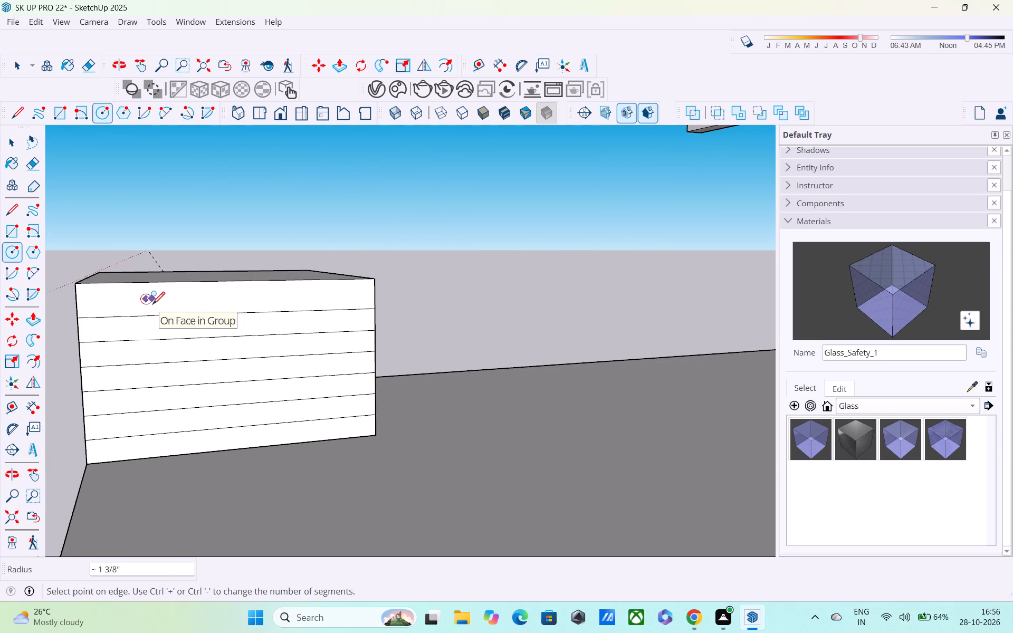
{"action": "scroll", "coordinate": [152, 307], "scroll_direction": "up", "scroll_amount": 7}
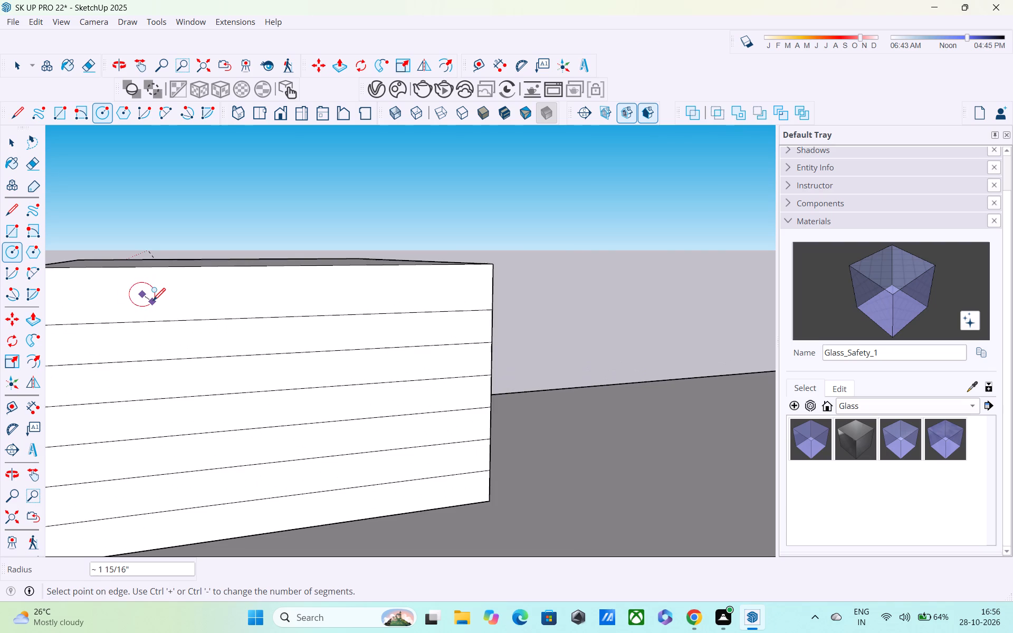
{"action": "scroll", "coordinate": [153, 302], "scroll_direction": "up", "scroll_amount": 2}
{"action": "left_click", "coordinate": [149, 299]}
Pull the small circle on the tower face about 13' 6 3/4" across the top terrace to form a round rail.
{"action": "key", "text": "p"}
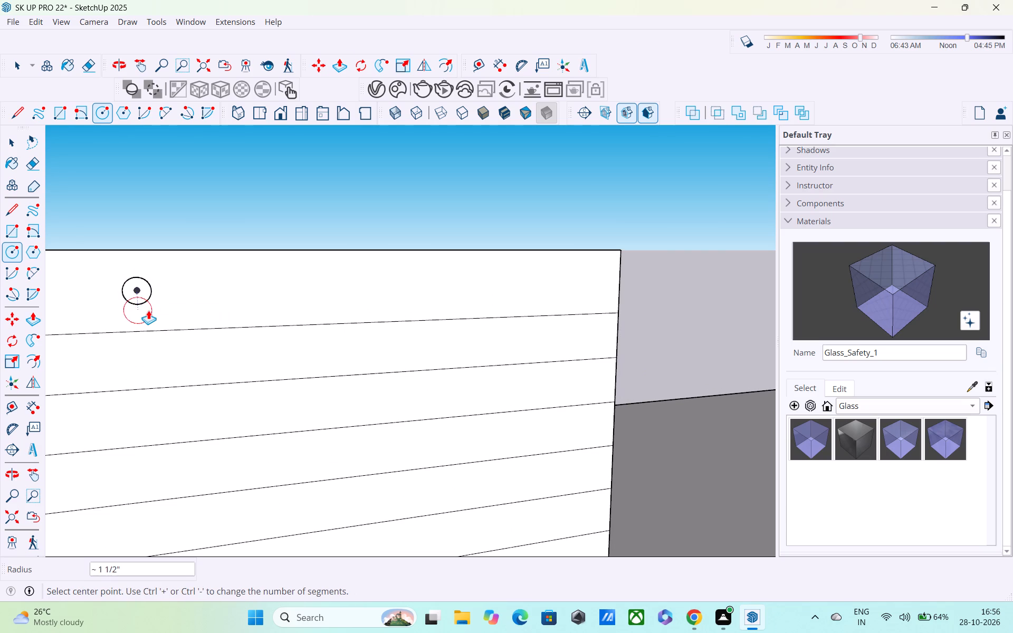
{"action": "left_click", "coordinate": [128, 289]}
{"action": "scroll", "coordinate": [166, 325], "scroll_direction": "down", "scroll_amount": 5}
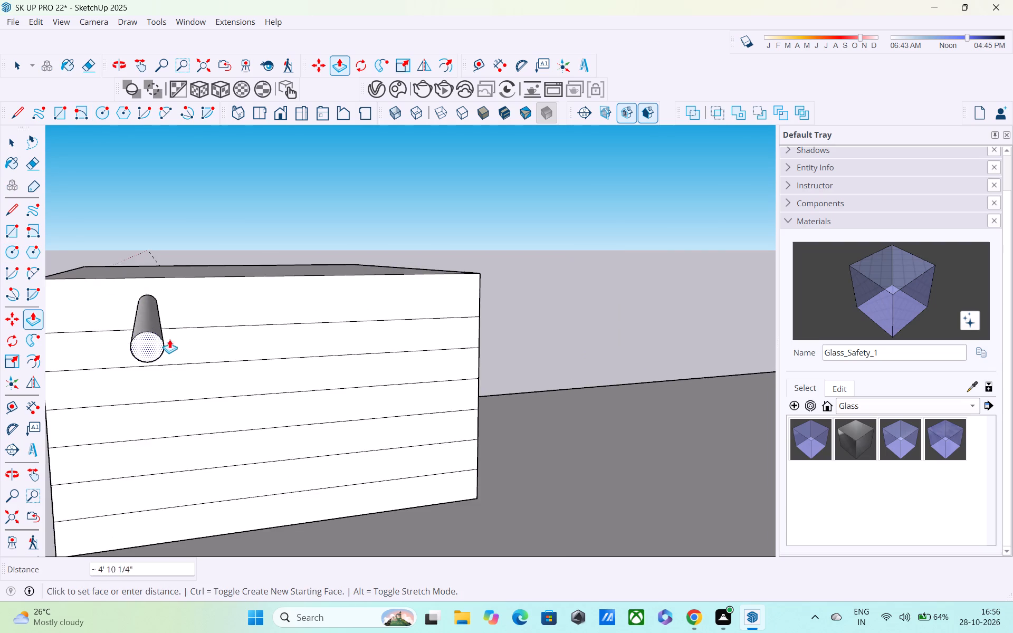
{"action": "scroll", "coordinate": [170, 341], "scroll_direction": "down", "scroll_amount": 8}
{"action": "scroll", "coordinate": [195, 383], "scroll_direction": "down", "scroll_amount": 6}
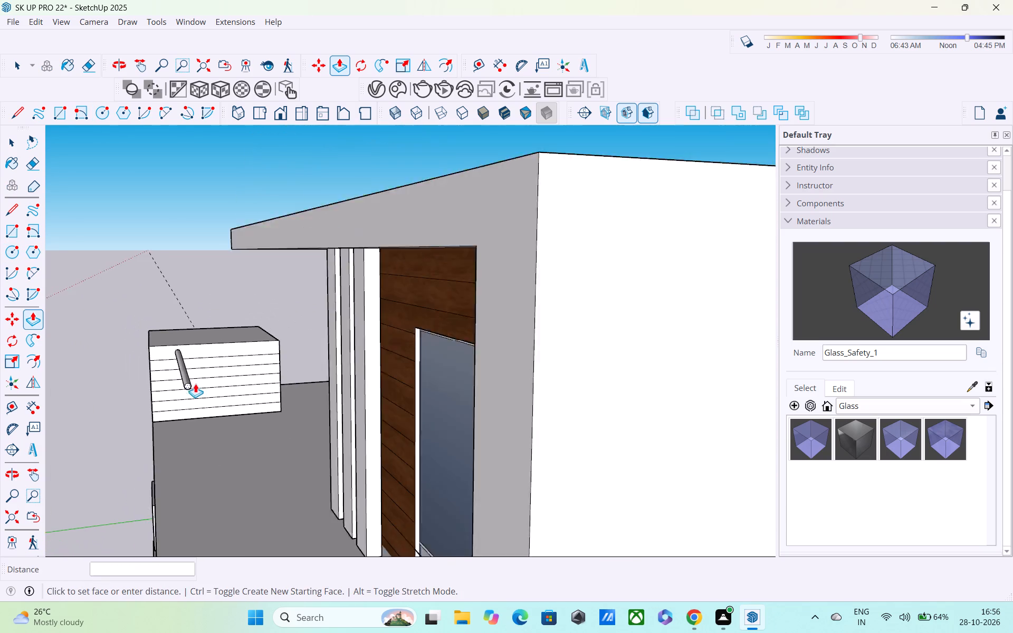
{"action": "scroll", "coordinate": [195, 383], "scroll_direction": "down", "scroll_amount": 1}
{"action": "middle_click_drag", "start_coordinate": [193, 435], "coordinate": [170, 380]}
{"action": "middle_click_drag", "start_coordinate": [188, 385], "coordinate": [473, 368]}
{"action": "scroll", "coordinate": [474, 367], "scroll_direction": "up", "scroll_amount": 1}
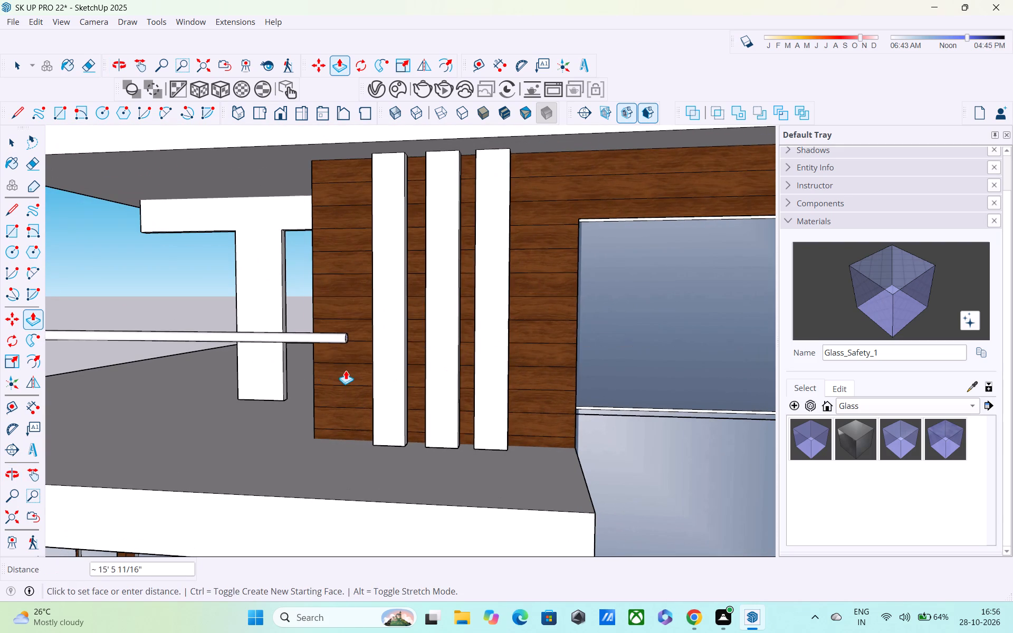
{"action": "middle_click_drag", "start_coordinate": [346, 370], "coordinate": [530, 344]}
{"action": "scroll", "coordinate": [503, 339], "scroll_direction": "down", "scroll_amount": 3}
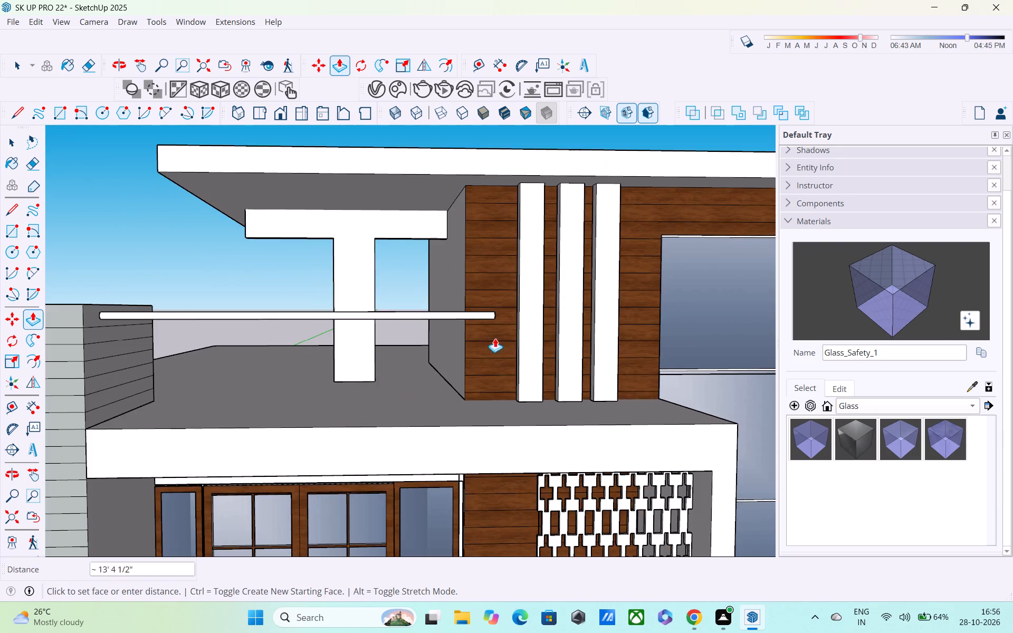
{"action": "middle_click_drag", "start_coordinate": [495, 338], "coordinate": [471, 363]}
{"action": "scroll", "coordinate": [466, 354], "scroll_direction": "up", "scroll_amount": 3}
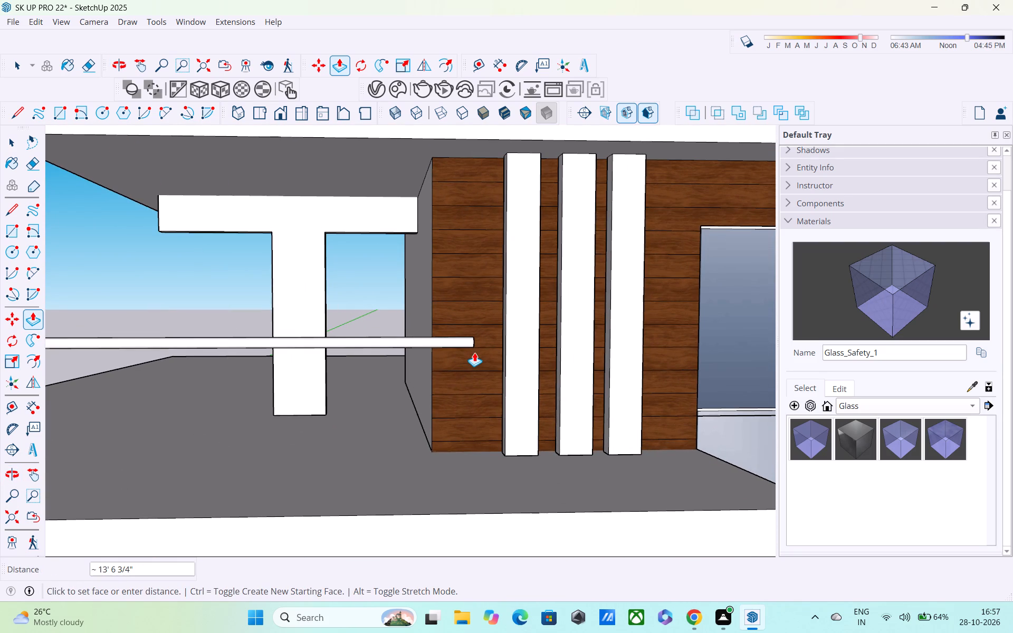
{"action": "left_click", "coordinate": [474, 352]}
Draw a guide line about 4' 11 1/4" long on the green axis from the rail's free end to the wood-clad wall.
{"action": "middle_click_drag", "start_coordinate": [476, 352], "coordinate": [467, 410]}
{"action": "scroll", "coordinate": [465, 397], "scroll_direction": "up", "scroll_amount": 6}
{"action": "middle_click_drag", "start_coordinate": [455, 394], "coordinate": [407, 398]}
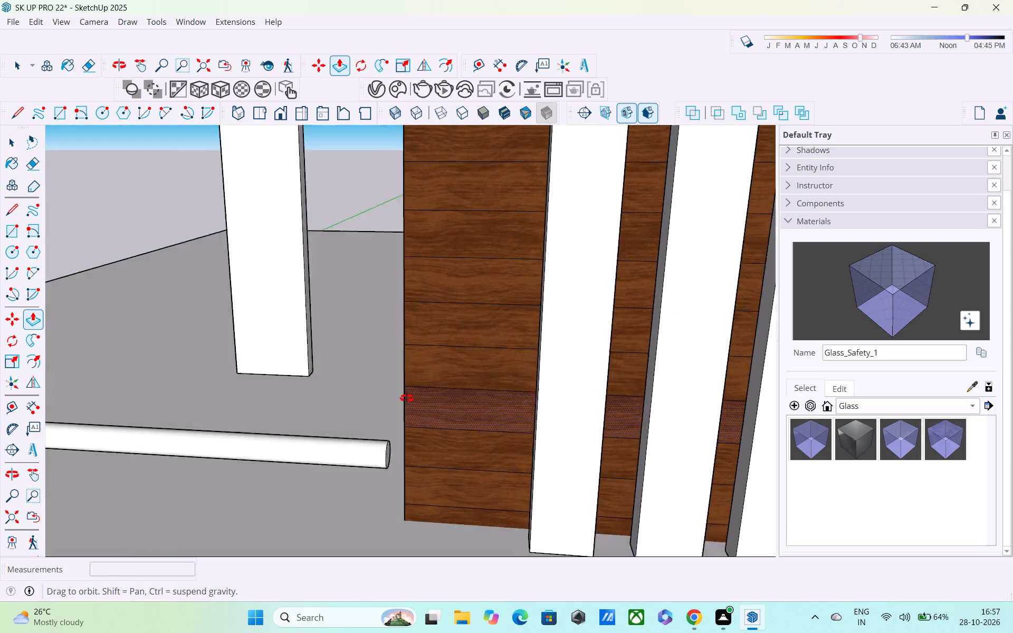
{"action": "middle_click_drag", "start_coordinate": [407, 398], "coordinate": [345, 363]}
{"action": "scroll", "coordinate": [341, 349], "scroll_direction": "down", "scroll_amount": 5}
{"action": "middle_click_drag", "start_coordinate": [324, 369], "coordinate": [495, 335]}
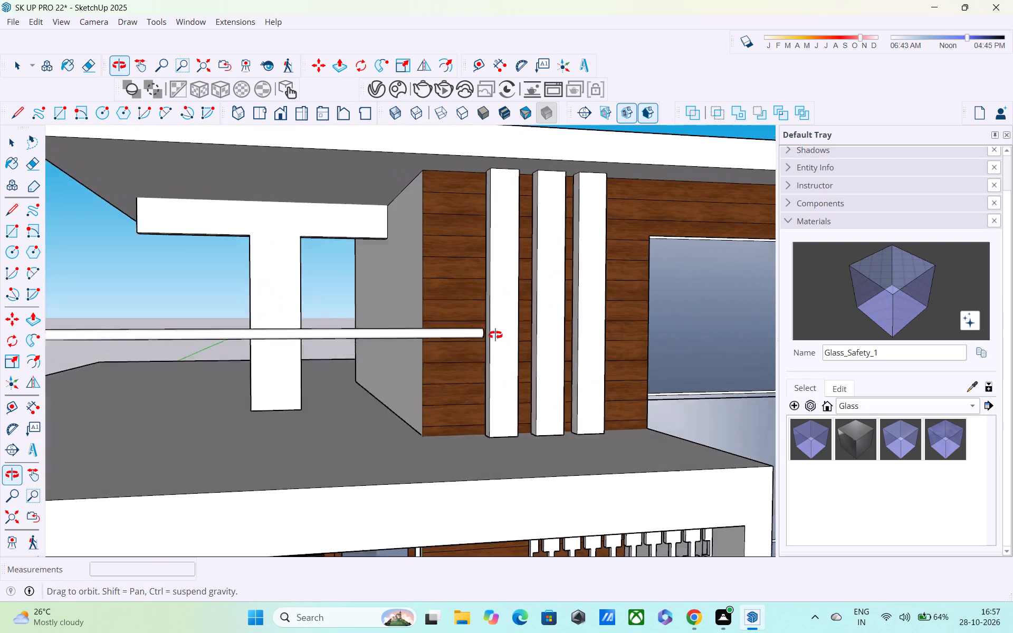
{"action": "middle_click_drag", "start_coordinate": [495, 335], "coordinate": [435, 404]}
{"action": "scroll", "coordinate": [435, 404], "scroll_direction": "up", "scroll_amount": 7}
{"action": "middle_click_drag", "start_coordinate": [436, 385], "coordinate": [415, 375]}
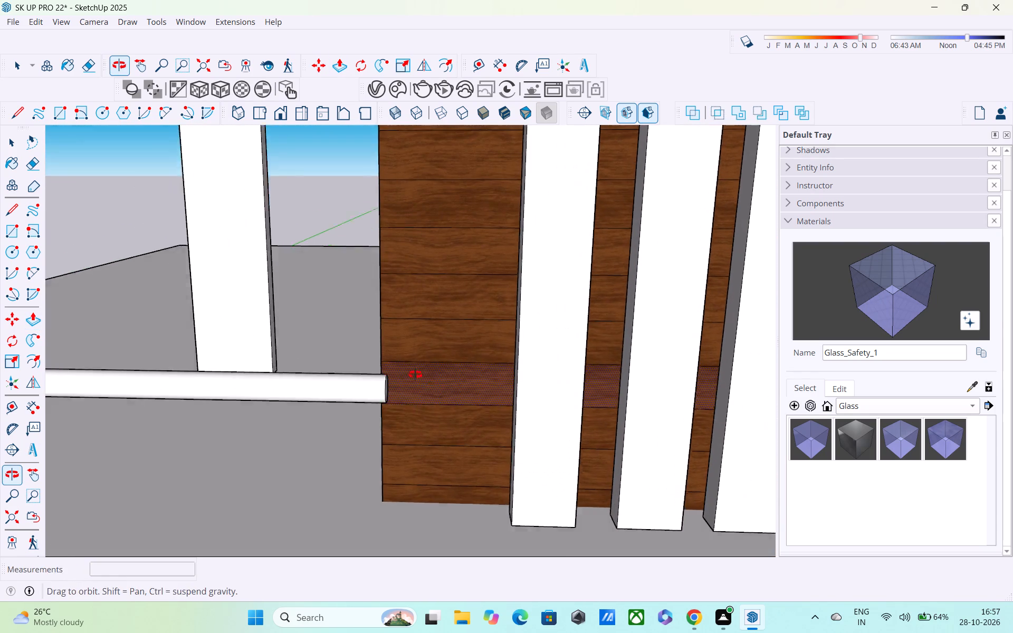
{"action": "middle_click_drag", "start_coordinate": [415, 375], "coordinate": [404, 365]}
{"action": "key", "text": "l"}
{"action": "scroll", "coordinate": [366, 367], "scroll_direction": "up", "scroll_amount": 3}
{"action": "left_click", "coordinate": [365, 367]}
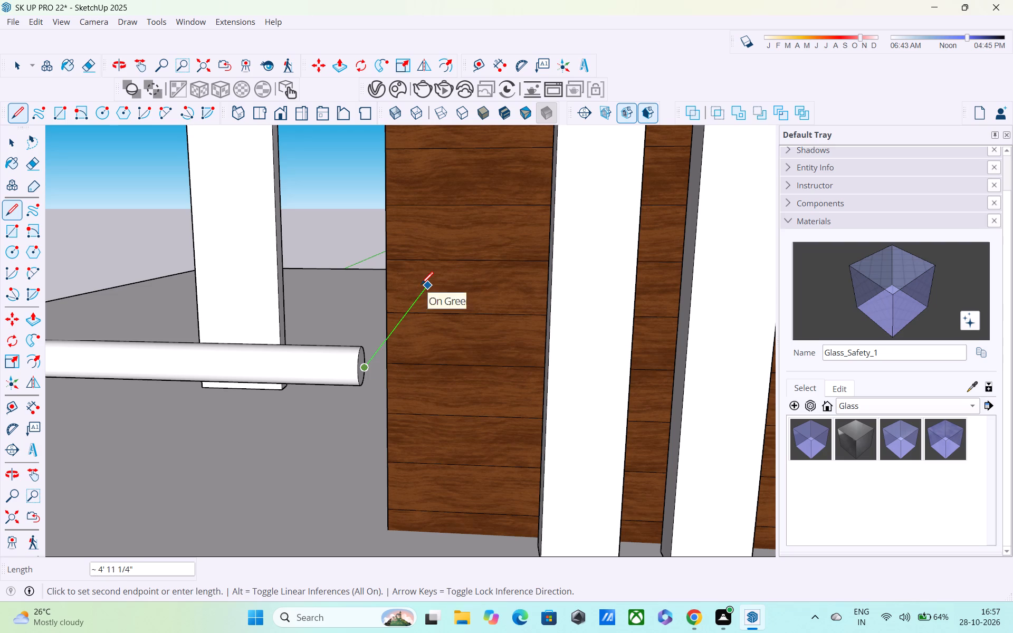
{"action": "middle_click_drag", "start_coordinate": [428, 280], "coordinate": [442, 373]}
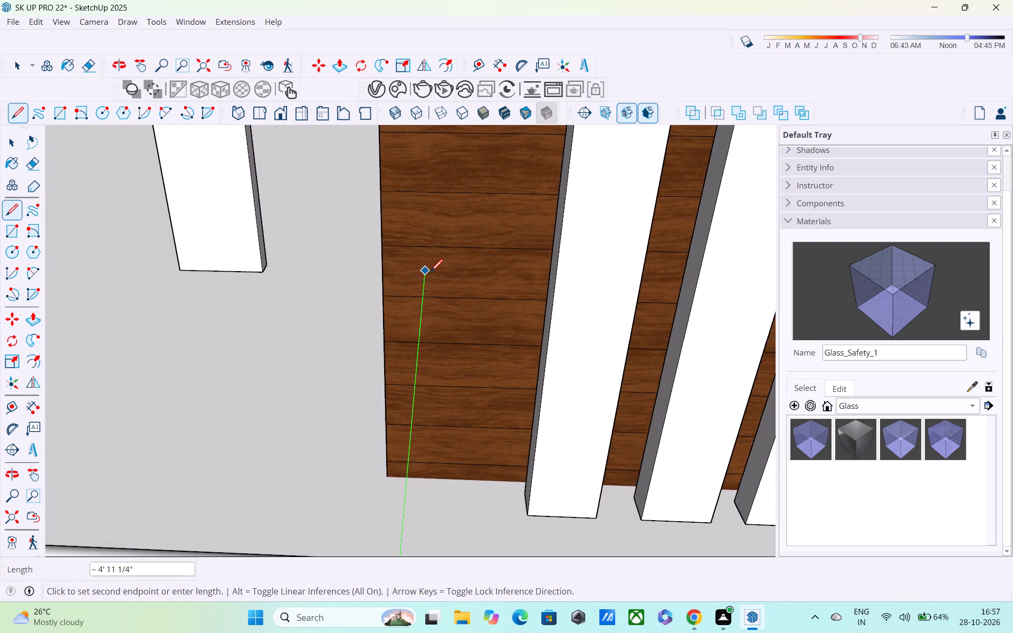
{"action": "left_click", "coordinate": [429, 268]}
Draw a circle of about 1 3/8" radius on the wood-clad wall, centred on the end of the guide line.
{"action": "key", "text": "c"}
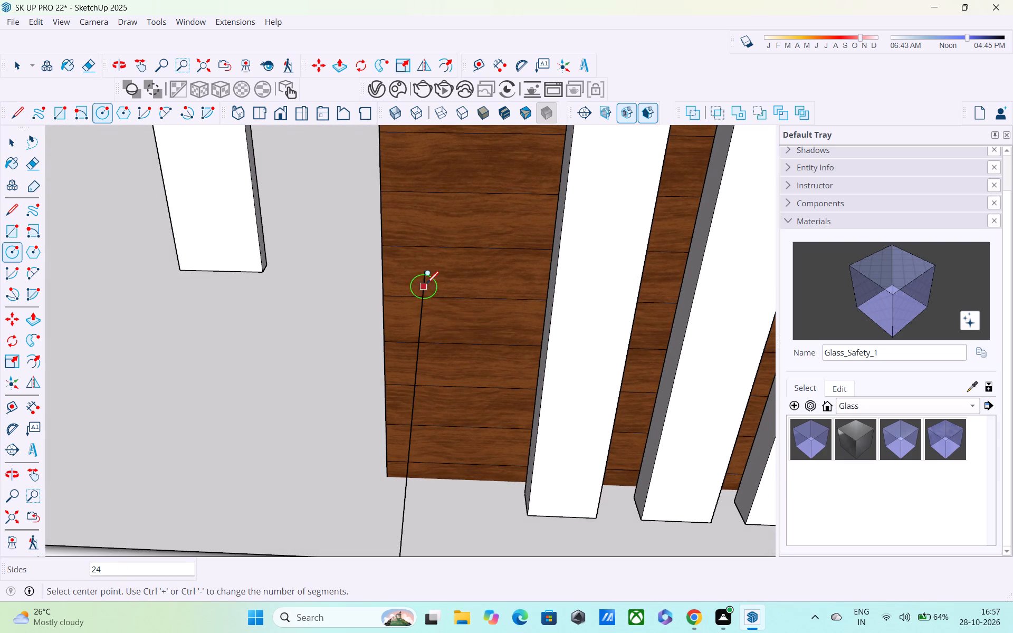
{"action": "scroll", "coordinate": [427, 280], "scroll_direction": "up", "scroll_amount": 3}
{"action": "left_click", "coordinate": [428, 264]}
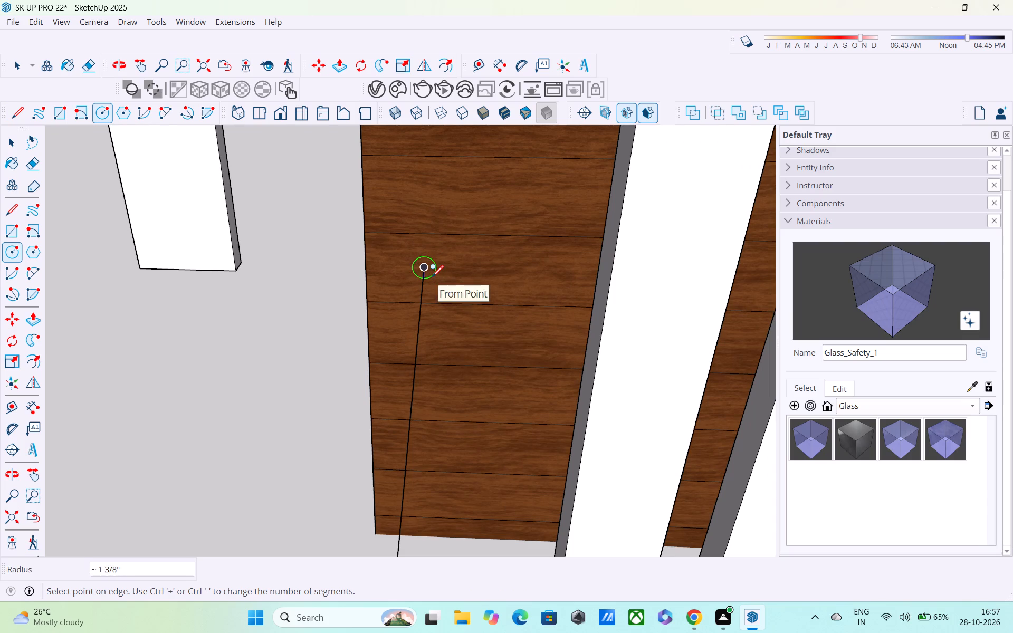
{"action": "left_click", "coordinate": [432, 279]}
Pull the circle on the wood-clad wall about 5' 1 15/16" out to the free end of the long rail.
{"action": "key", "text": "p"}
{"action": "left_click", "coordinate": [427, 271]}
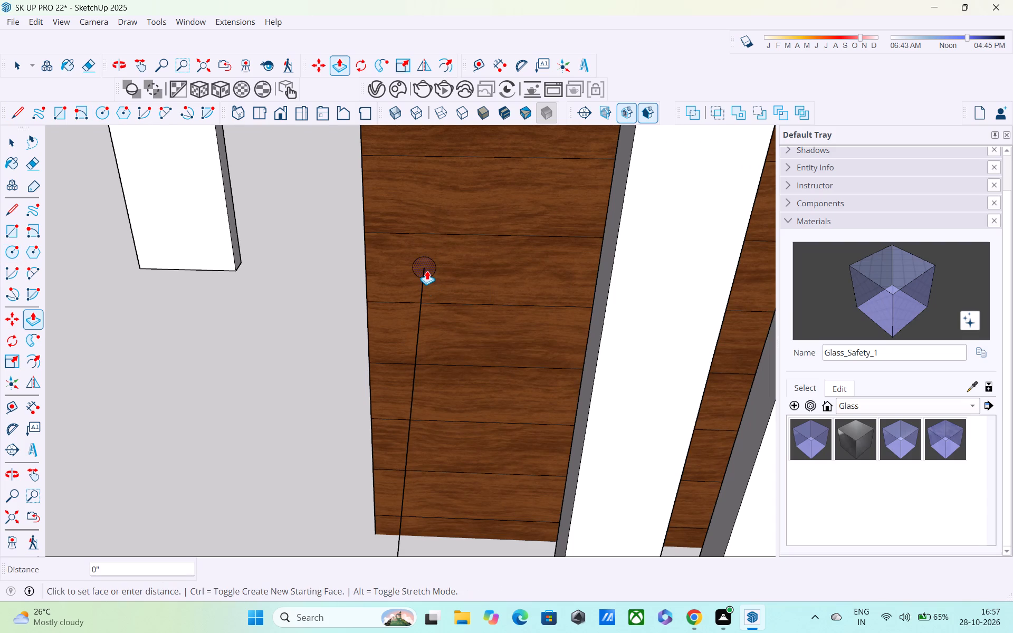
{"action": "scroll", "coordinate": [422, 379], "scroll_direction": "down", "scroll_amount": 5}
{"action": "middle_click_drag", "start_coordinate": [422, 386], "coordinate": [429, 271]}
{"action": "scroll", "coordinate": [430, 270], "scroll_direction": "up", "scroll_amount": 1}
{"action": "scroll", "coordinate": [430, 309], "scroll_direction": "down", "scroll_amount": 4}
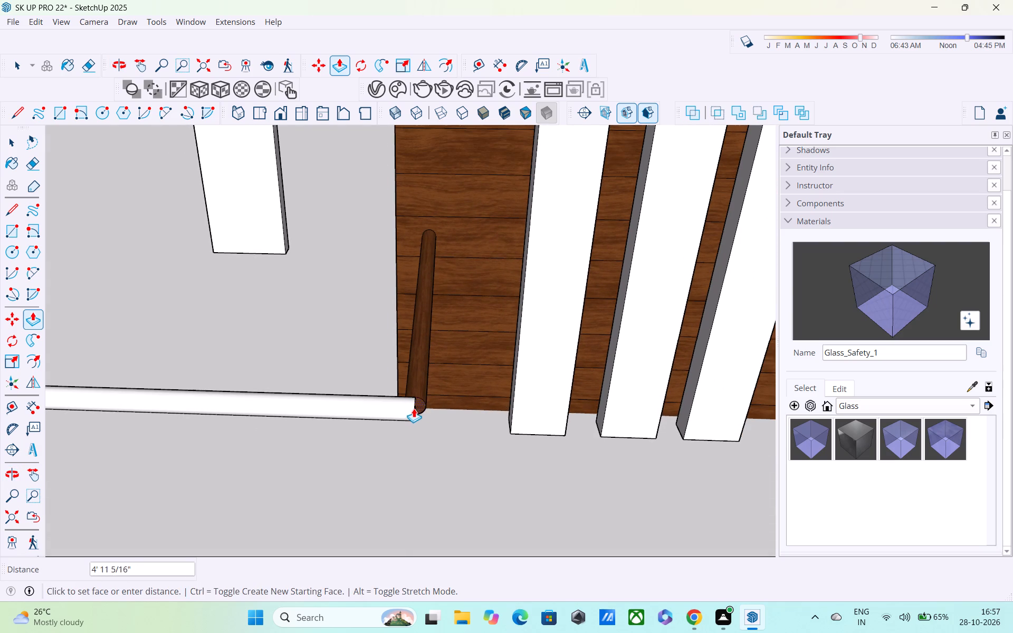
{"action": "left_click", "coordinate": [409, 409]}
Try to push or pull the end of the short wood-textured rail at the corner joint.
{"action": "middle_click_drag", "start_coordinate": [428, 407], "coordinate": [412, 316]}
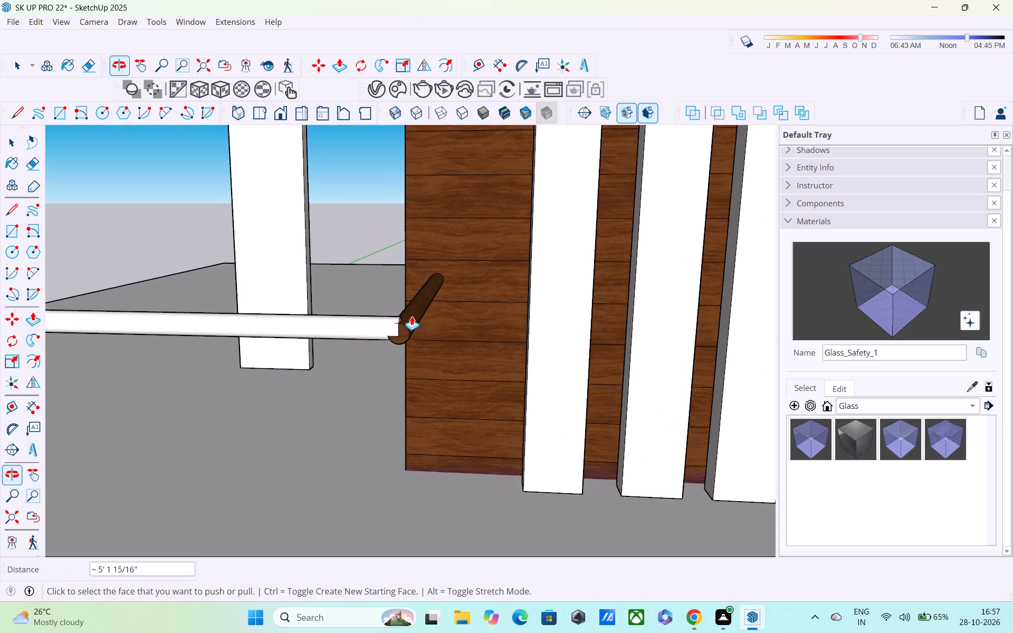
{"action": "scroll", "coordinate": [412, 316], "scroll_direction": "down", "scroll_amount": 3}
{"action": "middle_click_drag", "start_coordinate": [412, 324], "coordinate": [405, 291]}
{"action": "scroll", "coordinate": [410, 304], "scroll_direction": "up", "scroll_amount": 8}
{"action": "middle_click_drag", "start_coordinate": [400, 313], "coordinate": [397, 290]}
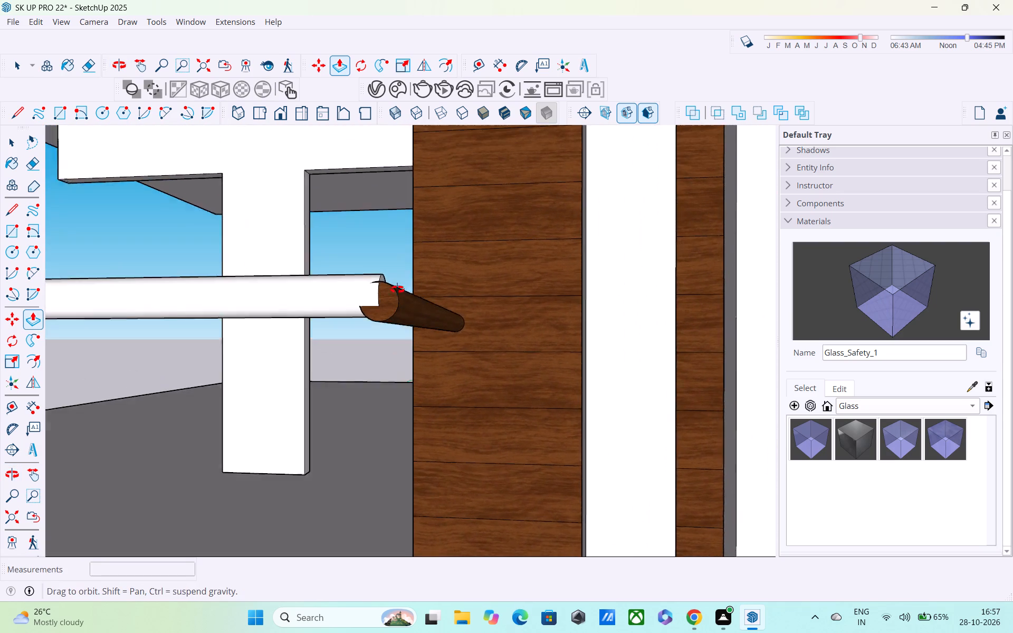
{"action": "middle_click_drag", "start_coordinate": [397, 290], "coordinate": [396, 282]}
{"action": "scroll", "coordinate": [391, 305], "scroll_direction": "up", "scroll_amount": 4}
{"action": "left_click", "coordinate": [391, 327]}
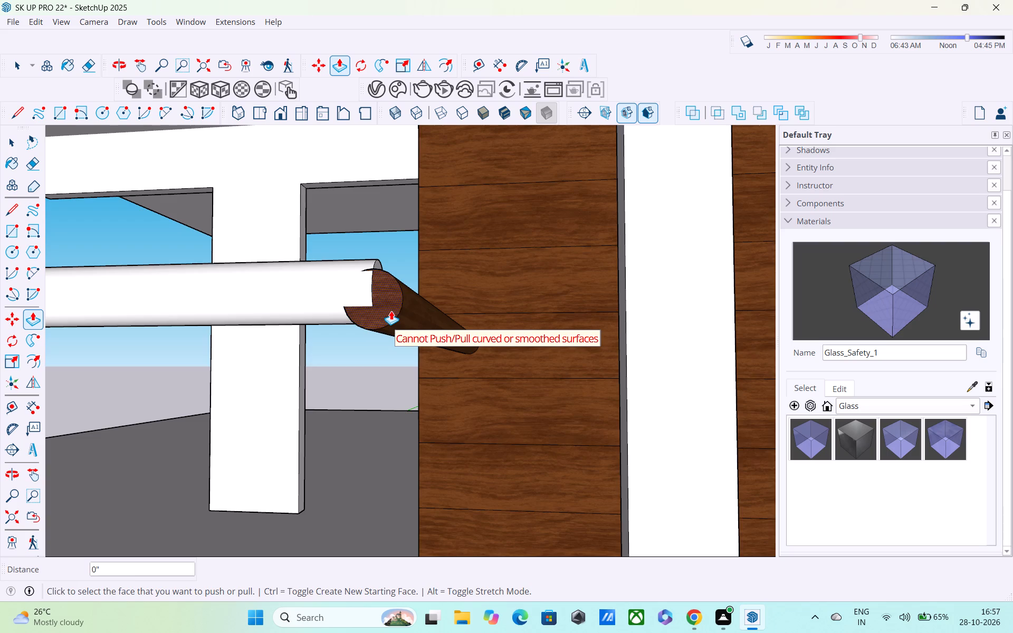
Examine the corner joint between the long white rail and the short wood-textured rail from above and below.
{"action": "scroll", "coordinate": [391, 311], "scroll_direction": "up", "scroll_amount": 1}
{"action": "scroll", "coordinate": [391, 311], "scroll_direction": "down", "scroll_amount": 1}
{"action": "middle_click_drag", "start_coordinate": [389, 315], "coordinate": [390, 348]}
{"action": "scroll", "coordinate": [390, 331], "scroll_direction": "down", "scroll_amount": 6}
{"action": "middle_click_drag", "start_coordinate": [391, 331], "coordinate": [365, 362]}
{"action": "scroll", "coordinate": [381, 335], "scroll_direction": "up", "scroll_amount": 1}
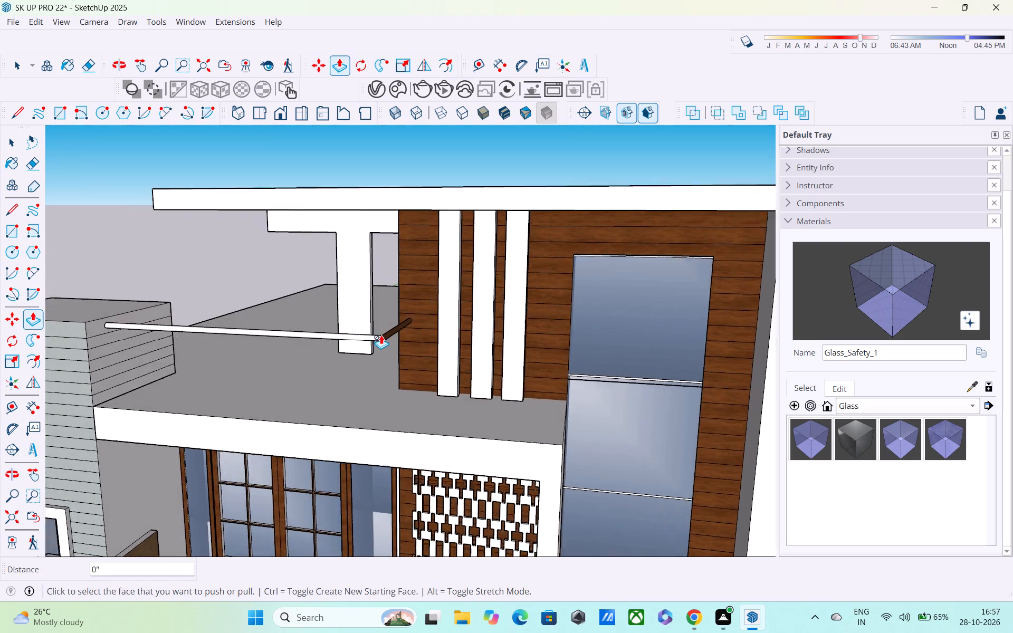
{"action": "scroll", "coordinate": [381, 335], "scroll_direction": "up", "scroll_amount": 13}
{"action": "scroll", "coordinate": [379, 342], "scroll_direction": "down", "scroll_amount": 3}
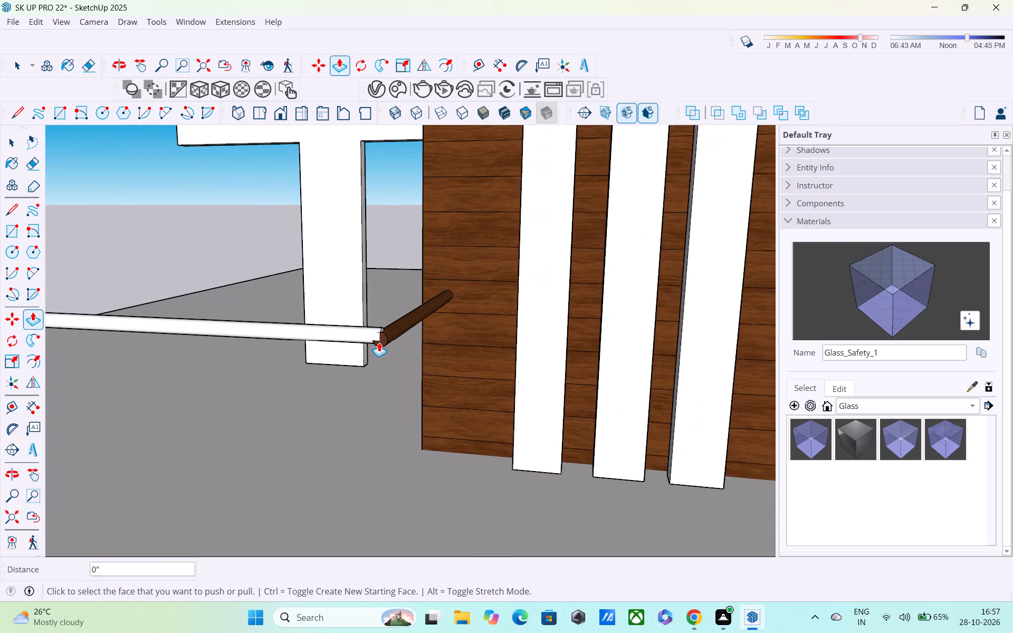
{"action": "scroll", "coordinate": [379, 342], "scroll_direction": "down", "scroll_amount": 3}
{"action": "scroll", "coordinate": [383, 349], "scroll_direction": "up", "scroll_amount": 4}
{"action": "middle_click_drag", "start_coordinate": [383, 348], "coordinate": [383, 293]}
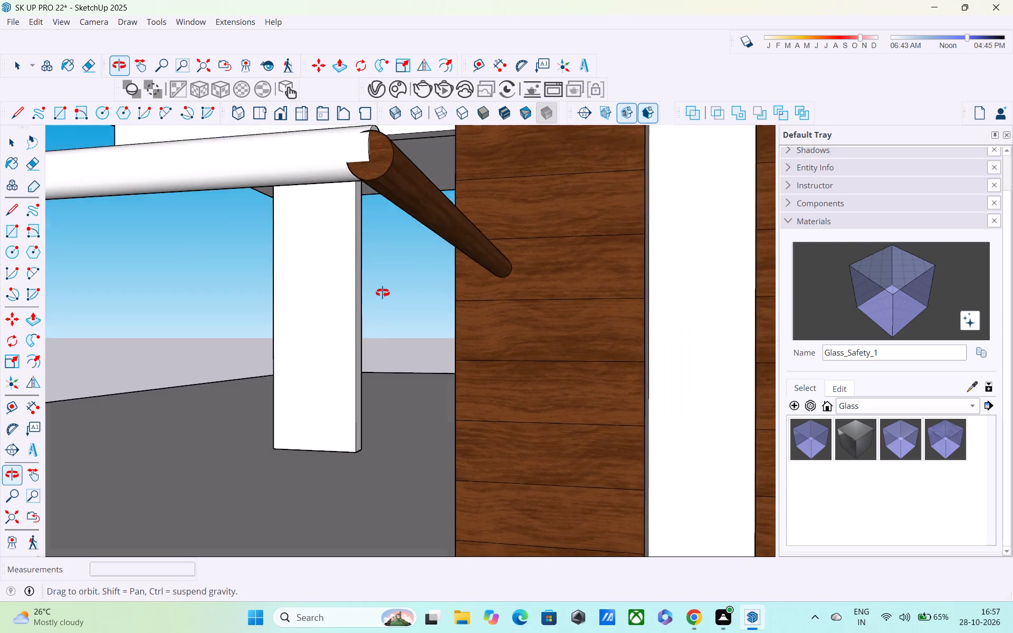
{"action": "middle_click_drag", "start_coordinate": [383, 293], "coordinate": [383, 312]}
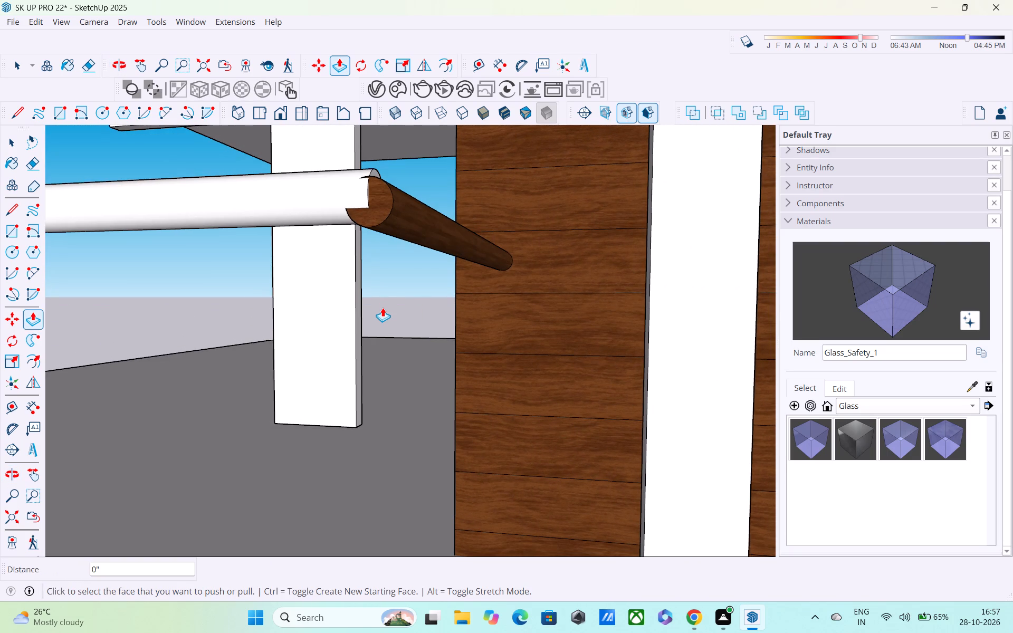
{"action": "key", "text": "r"}
{"action": "scroll", "coordinate": [383, 276], "scroll_direction": "up", "scroll_amount": 3}
{"action": "scroll", "coordinate": [376, 251], "scroll_direction": "down", "scroll_amount": 8}
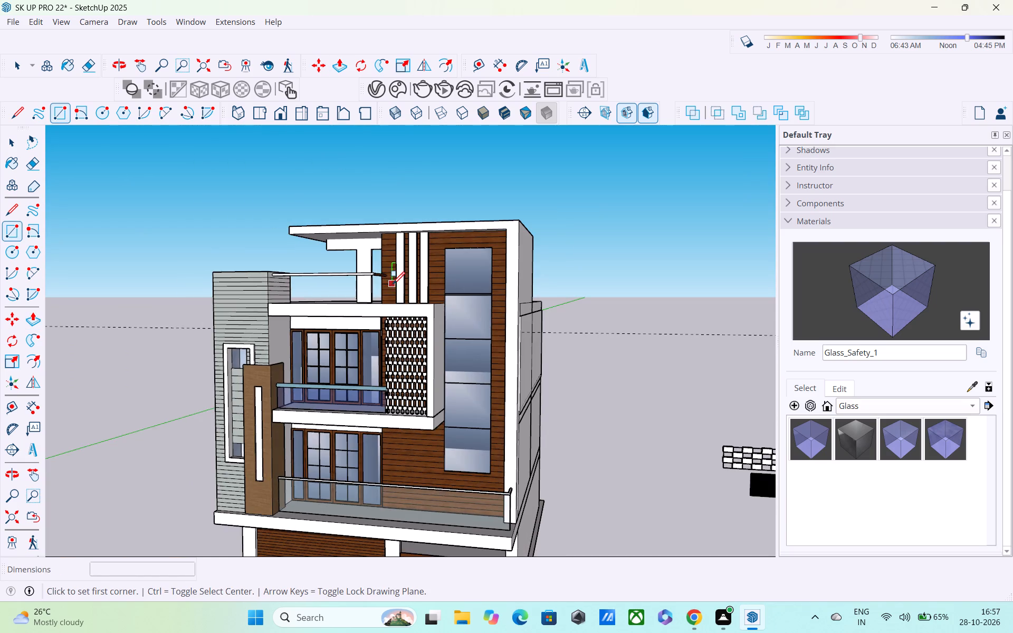
{"action": "middle_click_drag", "start_coordinate": [393, 285], "coordinate": [355, 265]}
{"action": "scroll", "coordinate": [361, 266], "scroll_direction": "up", "scroll_amount": 6}
{"action": "scroll", "coordinate": [393, 286], "scroll_direction": "down", "scroll_amount": 5}
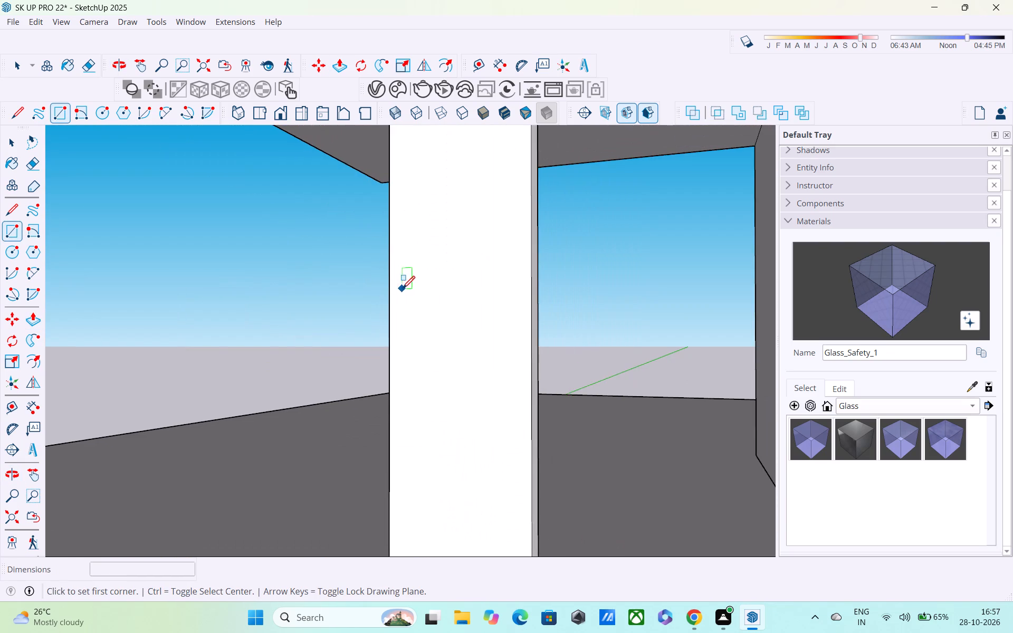
{"action": "scroll", "coordinate": [403, 295], "scroll_direction": "down", "scroll_amount": 11}
{"action": "middle_click_drag", "start_coordinate": [471, 284], "coordinate": [442, 260]}
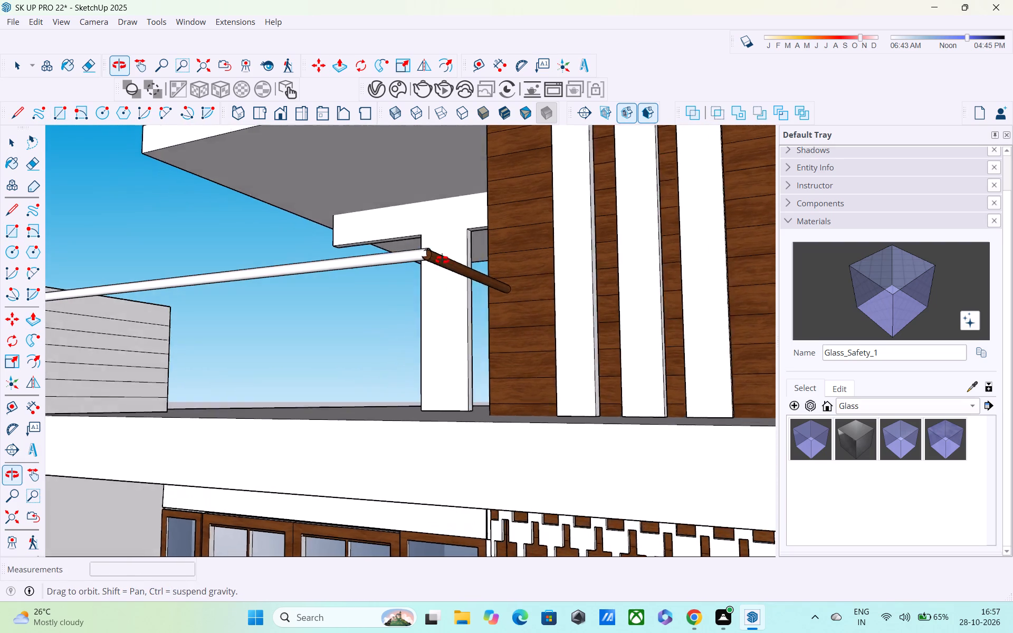
{"action": "middle_click_drag", "start_coordinate": [442, 260], "coordinate": [419, 245]}
{"action": "scroll", "coordinate": [404, 239], "scroll_direction": "up", "scroll_amount": 11}
{"action": "scroll", "coordinate": [414, 263], "scroll_direction": "down", "scroll_amount": 2}
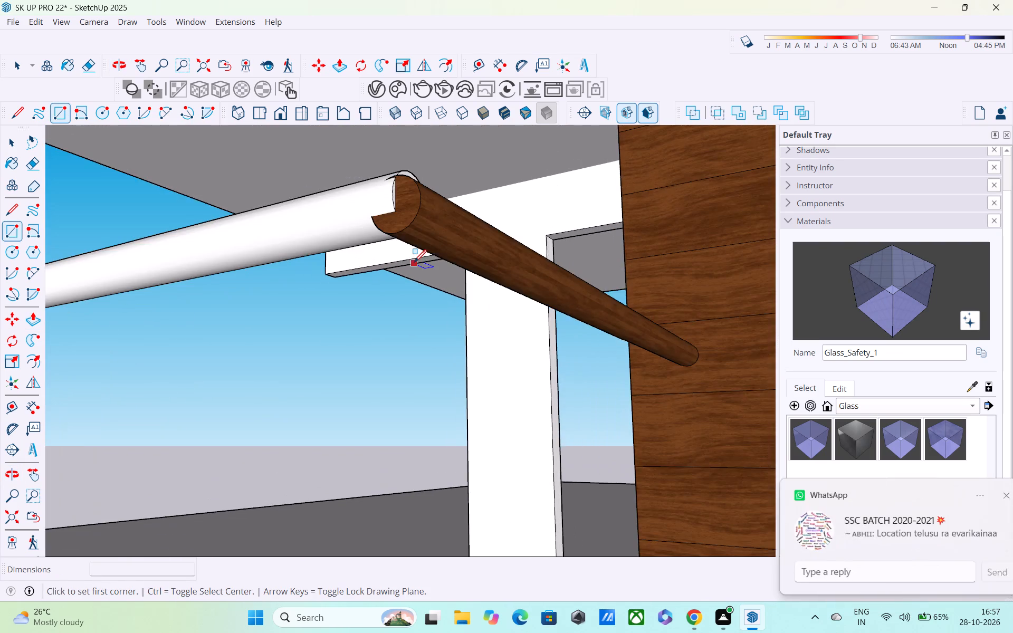
{"action": "middle_click_drag", "start_coordinate": [414, 261], "coordinate": [400, 243]}
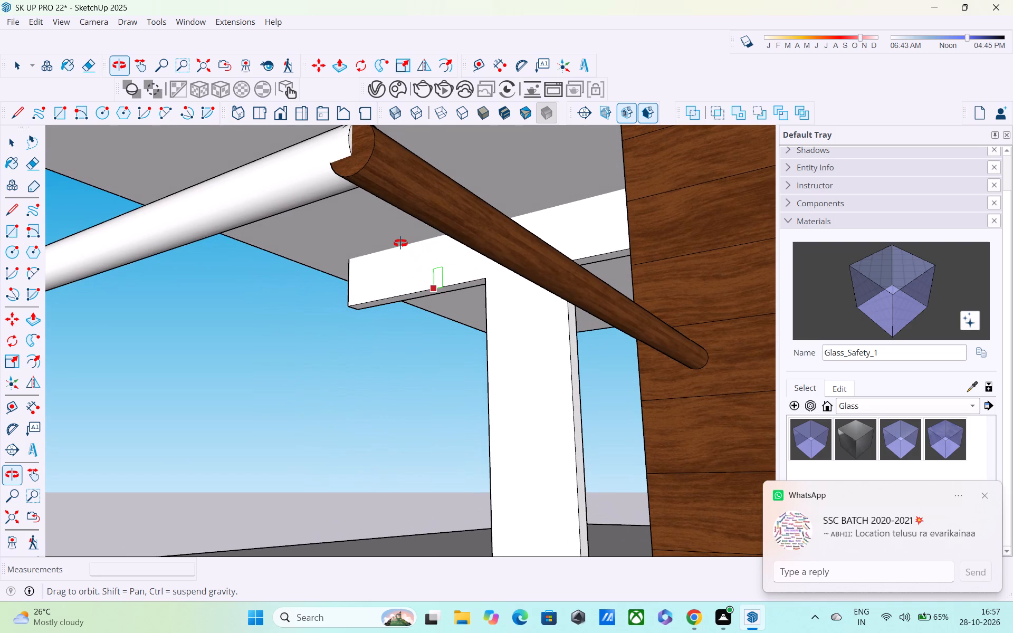
{"action": "middle_click_drag", "start_coordinate": [400, 243], "coordinate": [418, 263]}
{"action": "middle_click_drag", "start_coordinate": [476, 319], "coordinate": [460, 311]}
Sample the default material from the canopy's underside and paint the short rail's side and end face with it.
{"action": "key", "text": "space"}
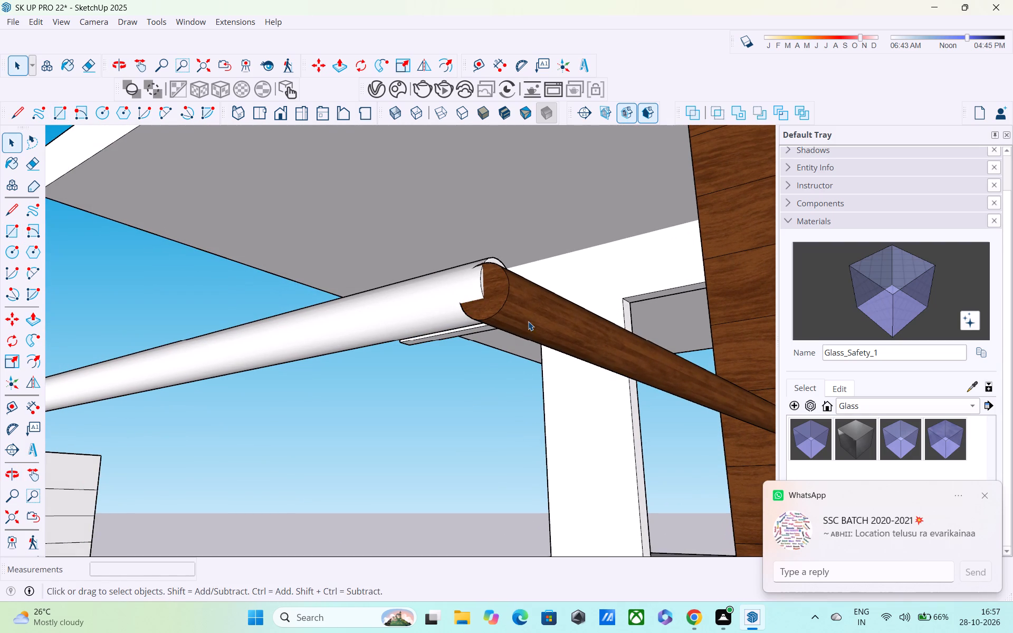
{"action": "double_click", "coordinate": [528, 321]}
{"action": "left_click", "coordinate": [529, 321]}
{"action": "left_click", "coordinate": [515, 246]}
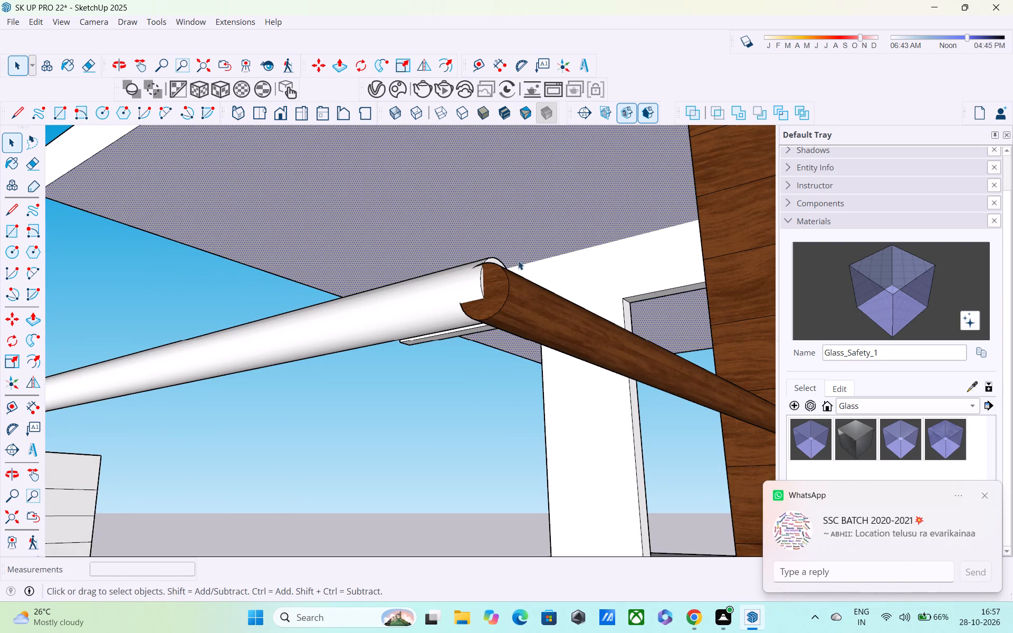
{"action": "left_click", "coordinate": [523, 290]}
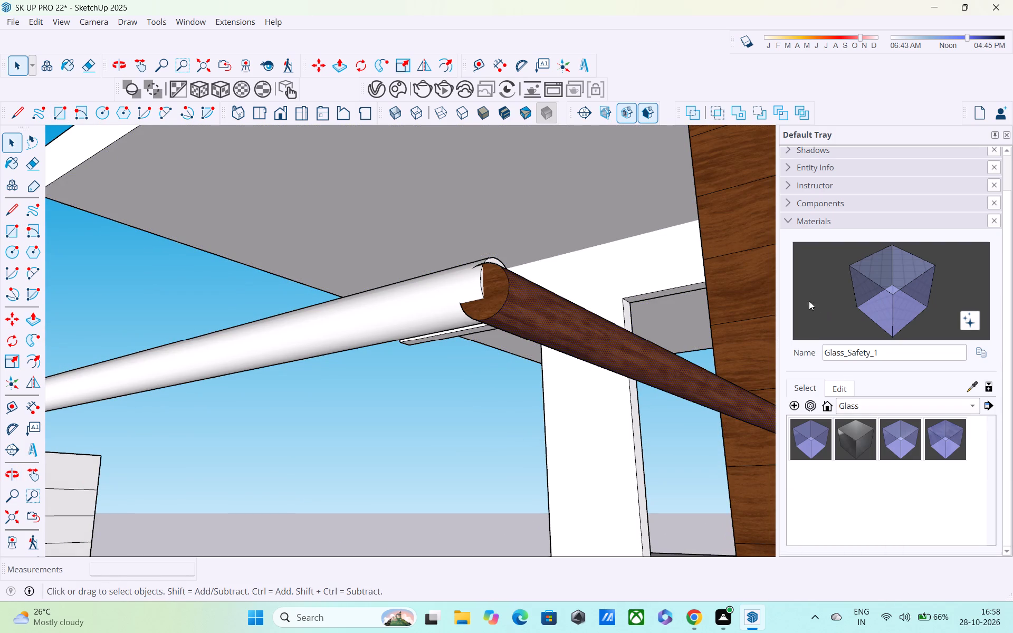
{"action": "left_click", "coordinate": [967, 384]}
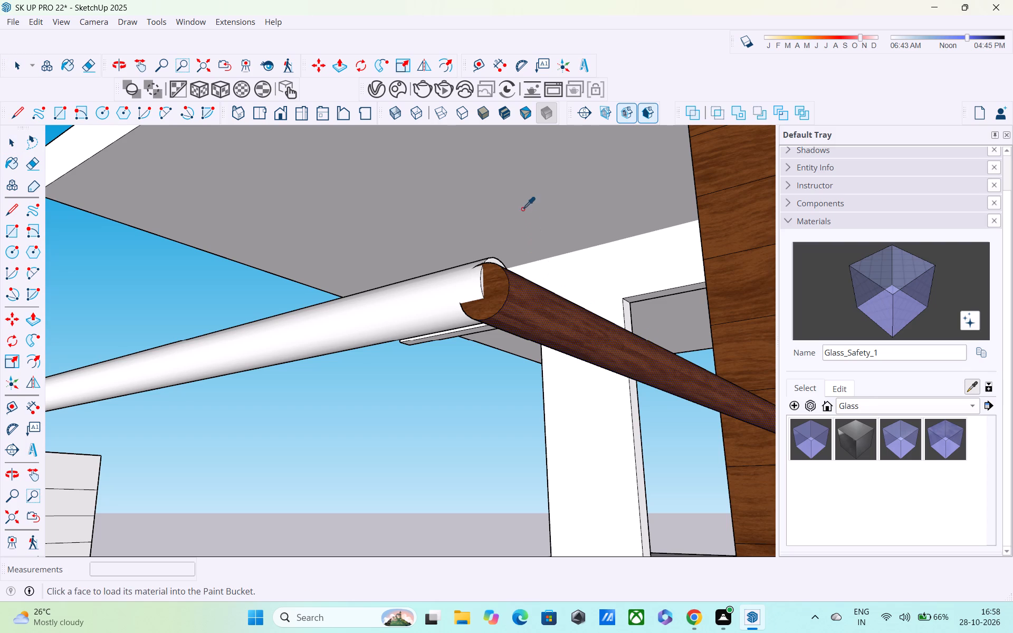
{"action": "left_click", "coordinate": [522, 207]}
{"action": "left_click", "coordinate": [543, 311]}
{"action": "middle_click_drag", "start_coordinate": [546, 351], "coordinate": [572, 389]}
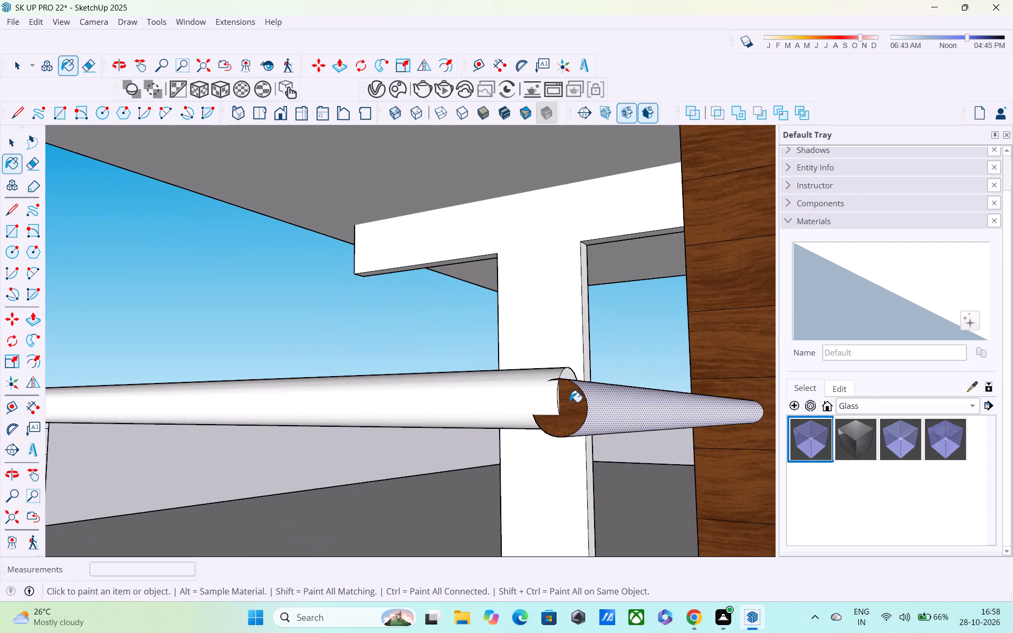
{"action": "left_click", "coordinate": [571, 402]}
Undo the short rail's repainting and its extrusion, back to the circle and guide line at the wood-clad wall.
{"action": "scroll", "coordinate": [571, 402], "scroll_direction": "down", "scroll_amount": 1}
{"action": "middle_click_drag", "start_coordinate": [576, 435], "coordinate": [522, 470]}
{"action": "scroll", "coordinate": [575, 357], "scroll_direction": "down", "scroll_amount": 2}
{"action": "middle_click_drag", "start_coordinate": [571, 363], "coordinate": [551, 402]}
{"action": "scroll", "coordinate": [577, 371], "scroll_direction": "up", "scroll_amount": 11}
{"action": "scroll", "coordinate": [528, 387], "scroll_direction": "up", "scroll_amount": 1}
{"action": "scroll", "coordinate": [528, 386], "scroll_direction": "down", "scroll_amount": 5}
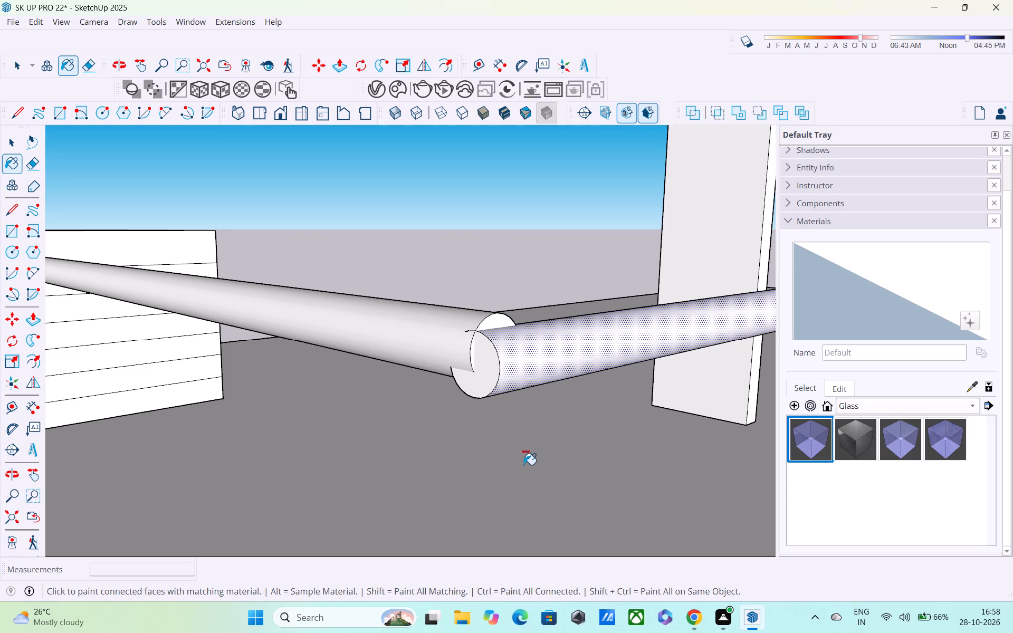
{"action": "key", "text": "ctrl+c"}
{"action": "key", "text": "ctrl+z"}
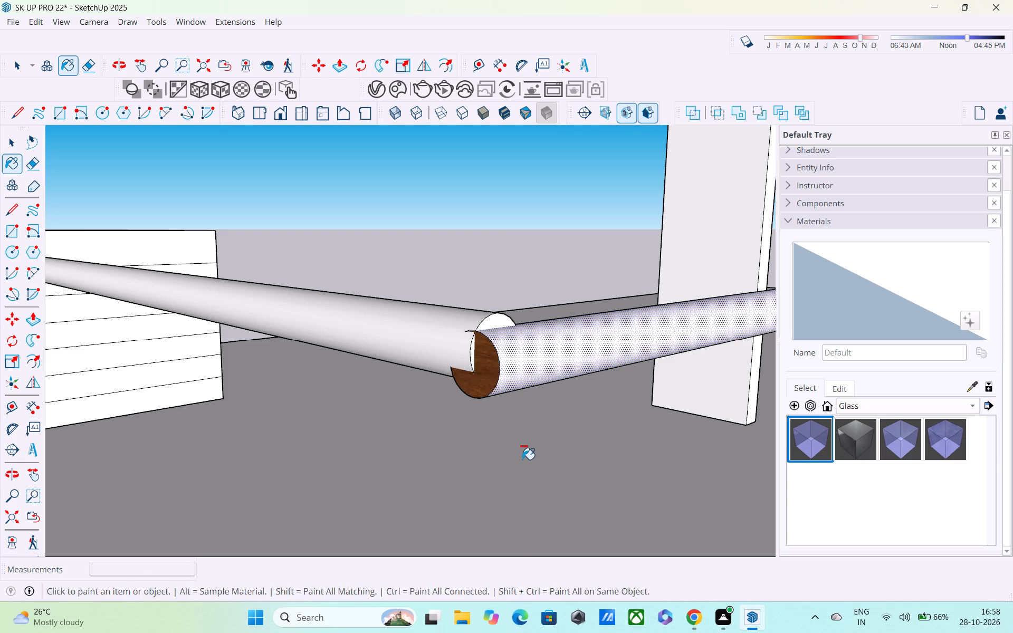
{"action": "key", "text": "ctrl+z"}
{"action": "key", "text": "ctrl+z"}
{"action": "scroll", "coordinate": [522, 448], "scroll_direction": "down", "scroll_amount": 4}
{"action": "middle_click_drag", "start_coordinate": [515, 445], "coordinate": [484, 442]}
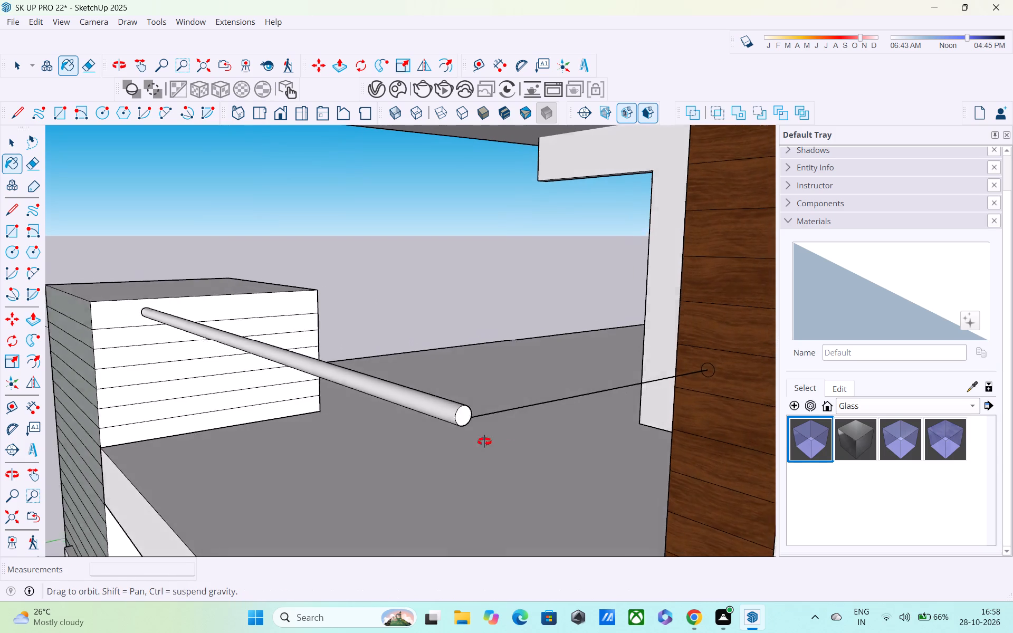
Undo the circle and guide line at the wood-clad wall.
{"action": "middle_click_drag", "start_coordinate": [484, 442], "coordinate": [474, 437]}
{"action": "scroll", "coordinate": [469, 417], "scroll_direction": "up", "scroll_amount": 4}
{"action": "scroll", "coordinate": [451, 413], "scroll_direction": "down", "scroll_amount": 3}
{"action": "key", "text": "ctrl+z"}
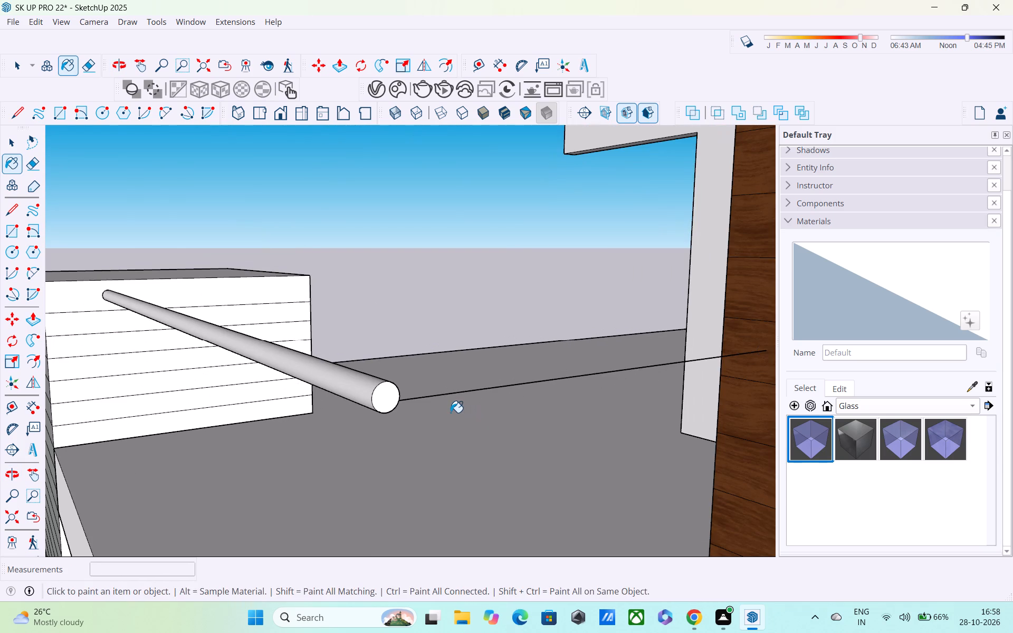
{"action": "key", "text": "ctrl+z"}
Draw a line along the green axis from the centre of the long white rail's end to the wood-clad wall.
{"action": "key", "text": "l"}
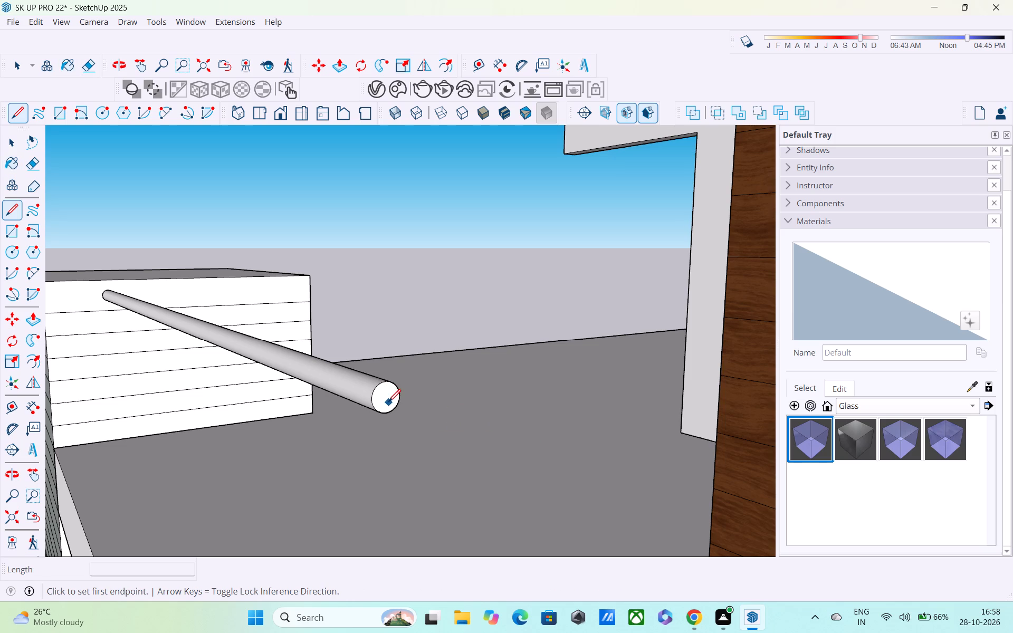
{"action": "left_click", "coordinate": [386, 401]}
{"action": "middle_click_drag", "start_coordinate": [544, 365], "coordinate": [356, 383], "text": "shift"}
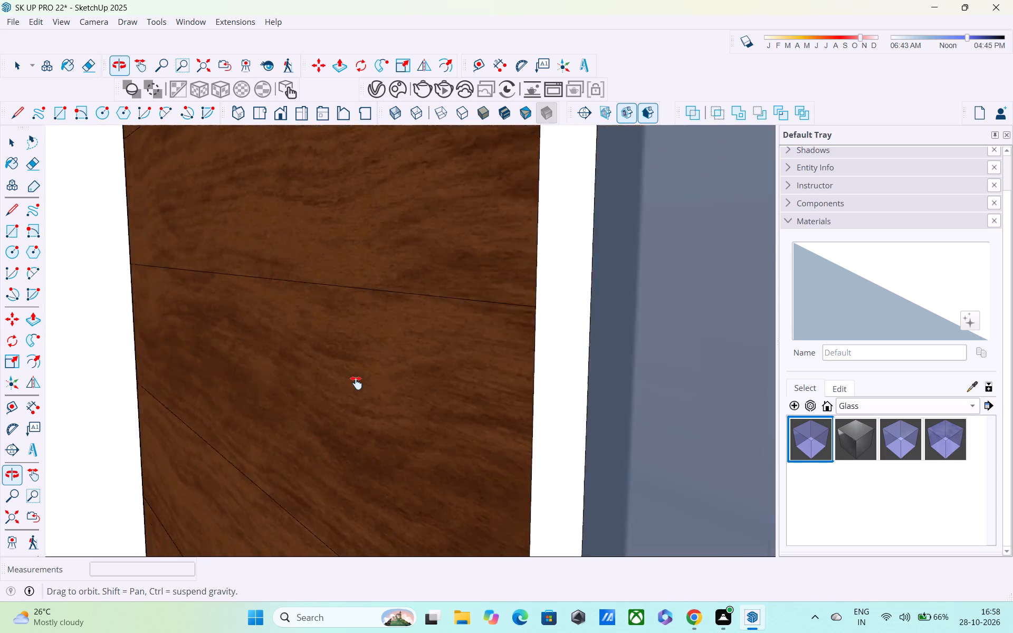
{"action": "middle_click_drag", "start_coordinate": [356, 383], "coordinate": [513, 377], "text": "shift"}
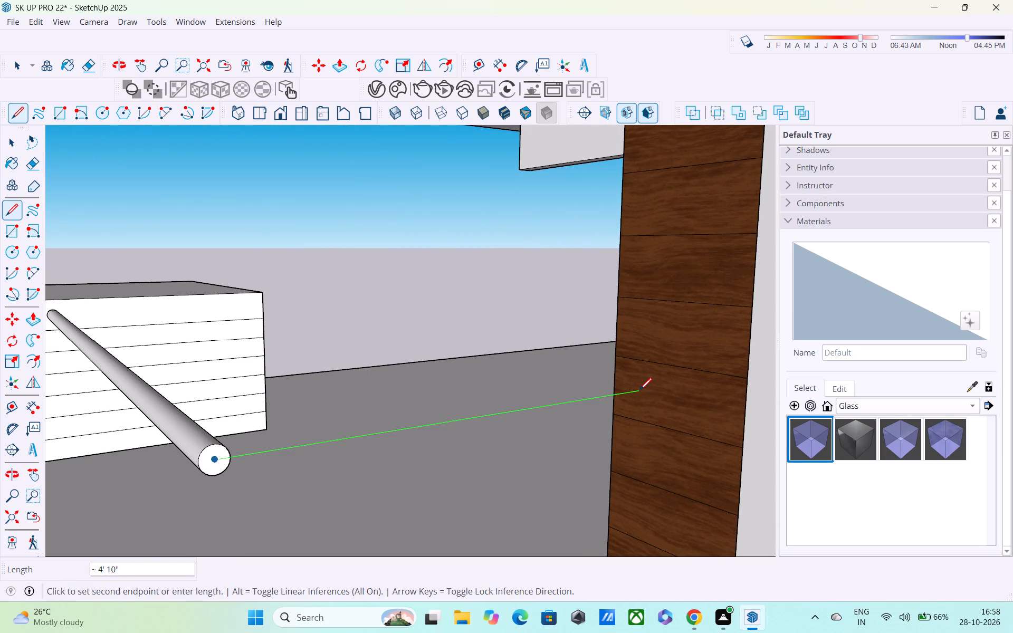
{"action": "left_click", "coordinate": [649, 392]}
{"action": "middle_click_drag", "start_coordinate": [655, 397], "coordinate": [813, 364]}
{"action": "key", "text": "Escape"}
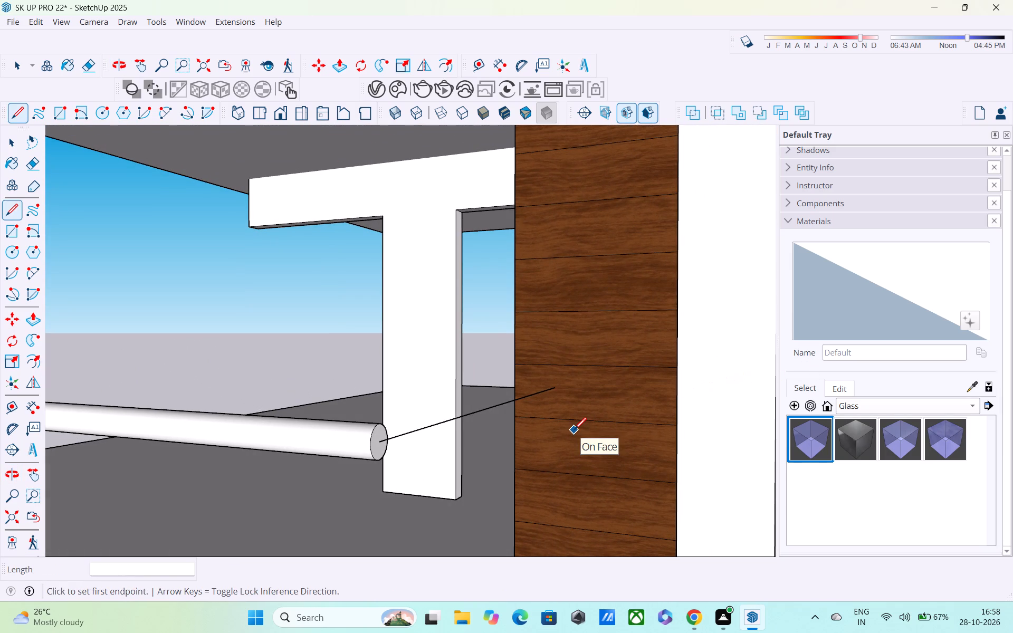
Draw a circle of about 1 7/16" radius on the wood-clad wall, centred on the line's end.
{"action": "key", "text": "c"}
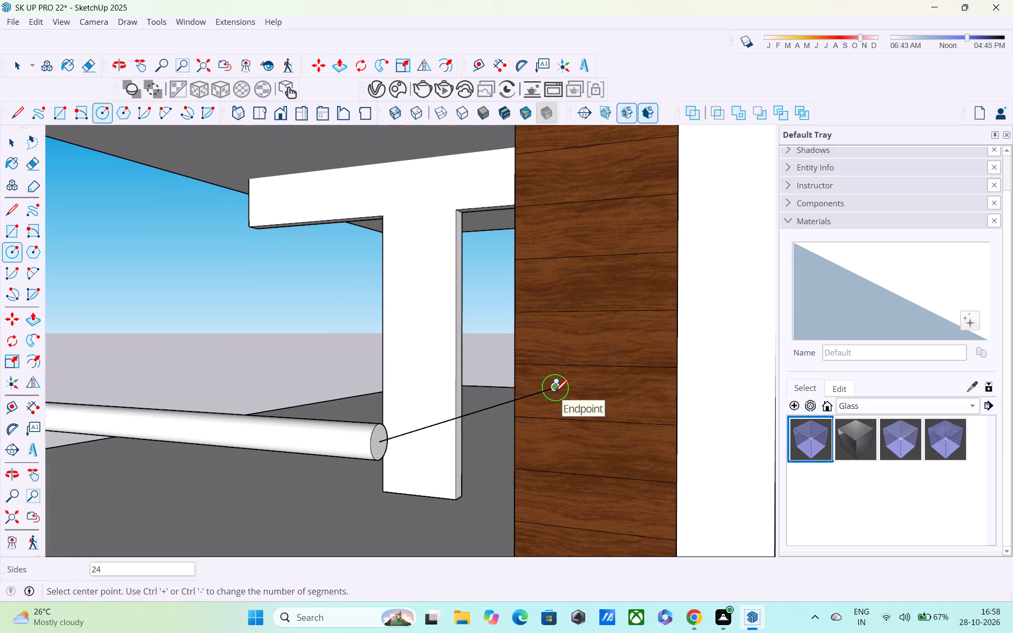
{"action": "left_click", "coordinate": [555, 393]}
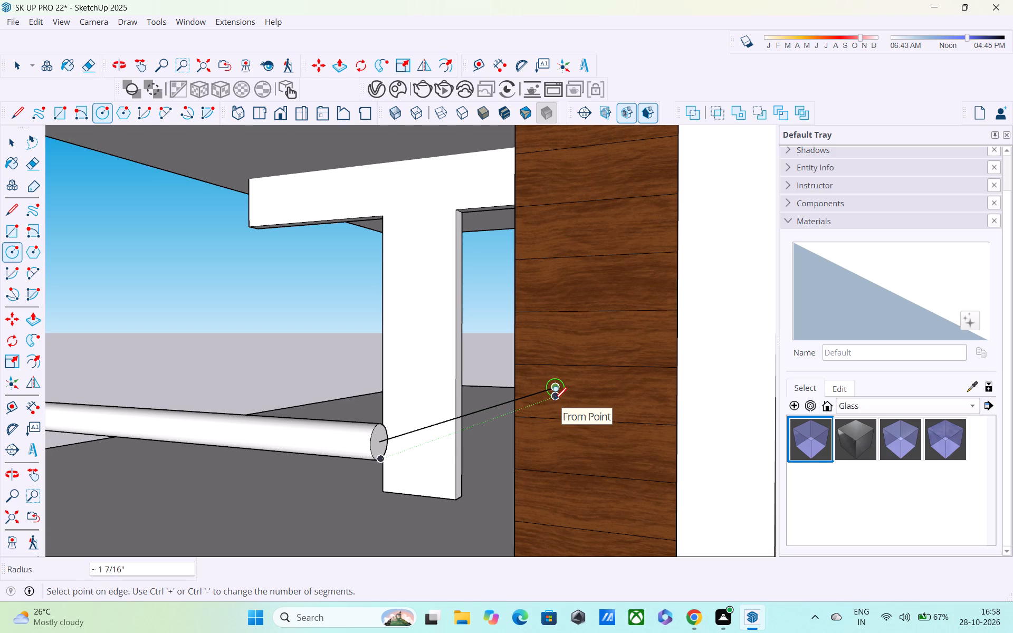
{"action": "left_click", "coordinate": [555, 401]}
Push/Pull the circle about 5' 2 1/16" out from the wood-clad wall to meet the long white rail's end.
{"action": "key", "text": "p"}
{"action": "scroll", "coordinate": [553, 393], "scroll_direction": "up", "scroll_amount": 2}
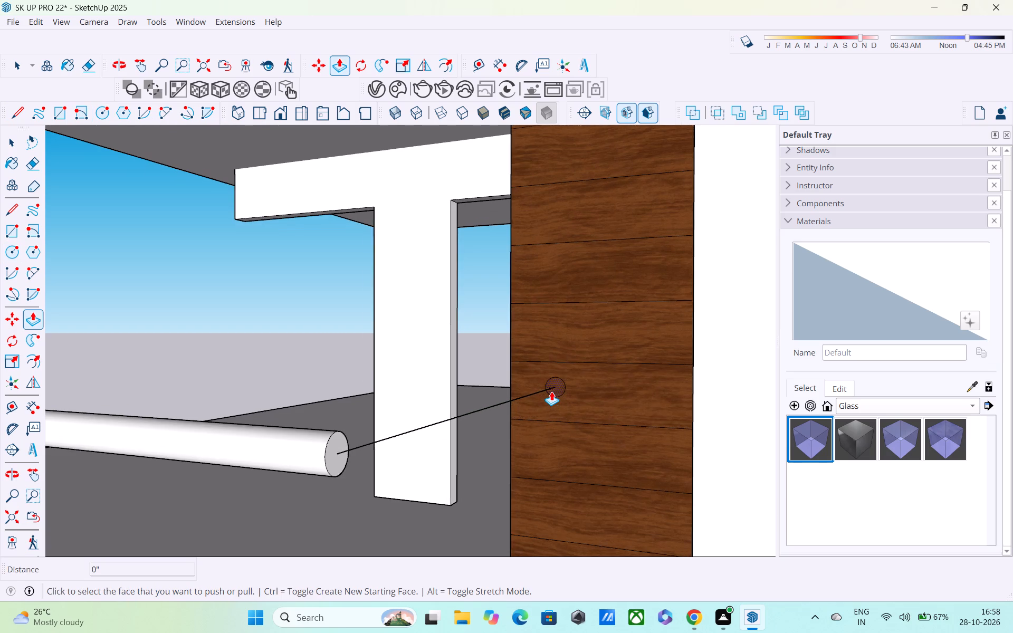
{"action": "left_click", "coordinate": [551, 391]}
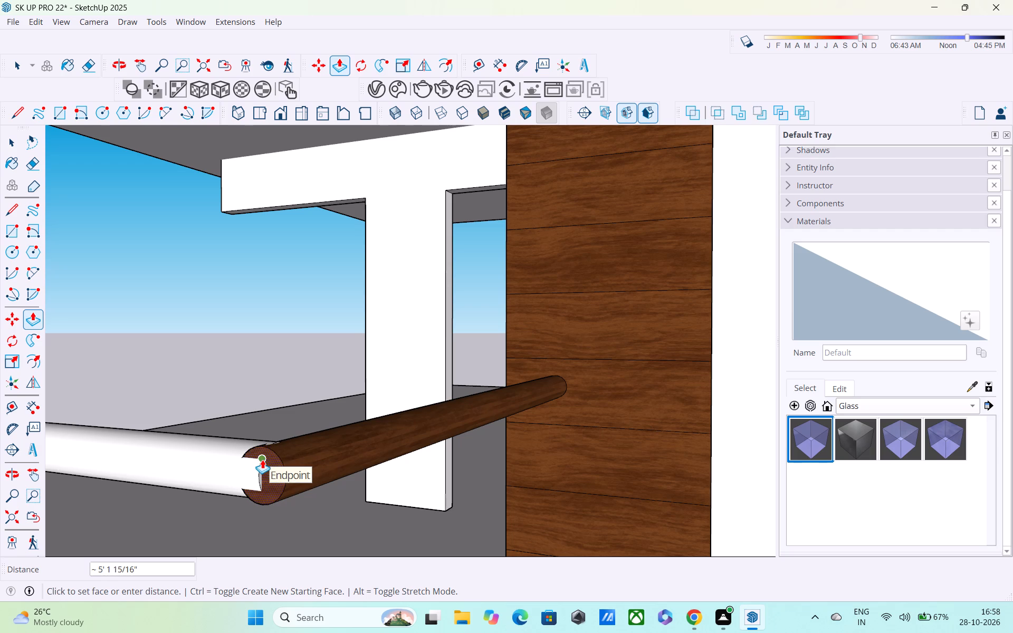
{"action": "left_click", "coordinate": [260, 465]}
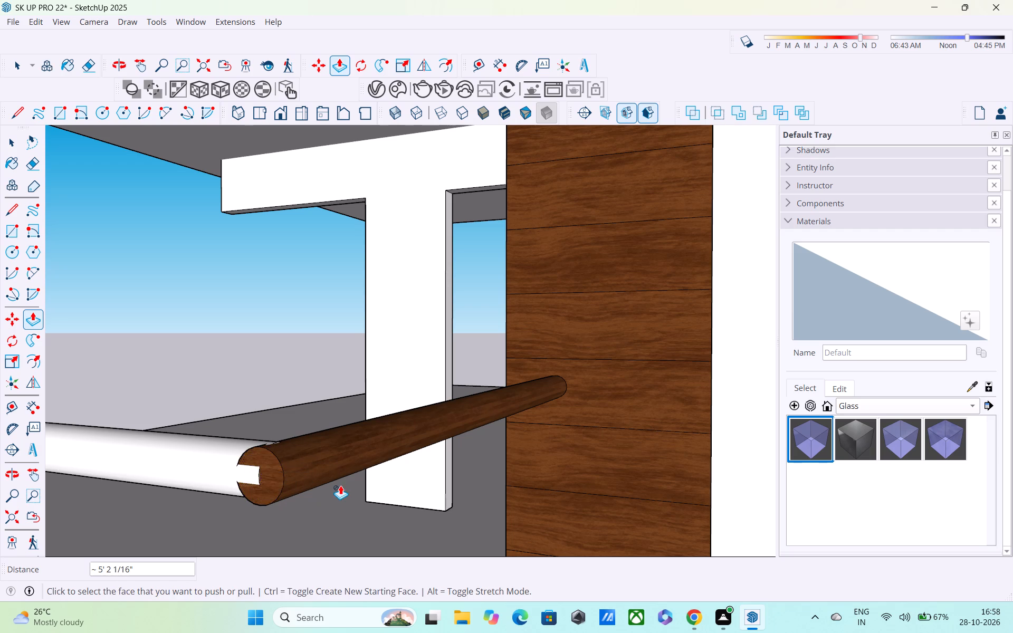
{"action": "middle_click_drag", "start_coordinate": [352, 496], "coordinate": [381, 550]}
{"action": "scroll", "coordinate": [381, 550], "scroll_direction": "down", "scroll_amount": 1}
{"action": "scroll", "coordinate": [380, 487], "scroll_direction": "down", "scroll_amount": 4}
{"action": "middle_click_drag", "start_coordinate": [379, 487], "coordinate": [369, 418]}
Sample the white material of the T-shaped column and paint the short rail's side and end face with it.
{"action": "key", "text": "space"}
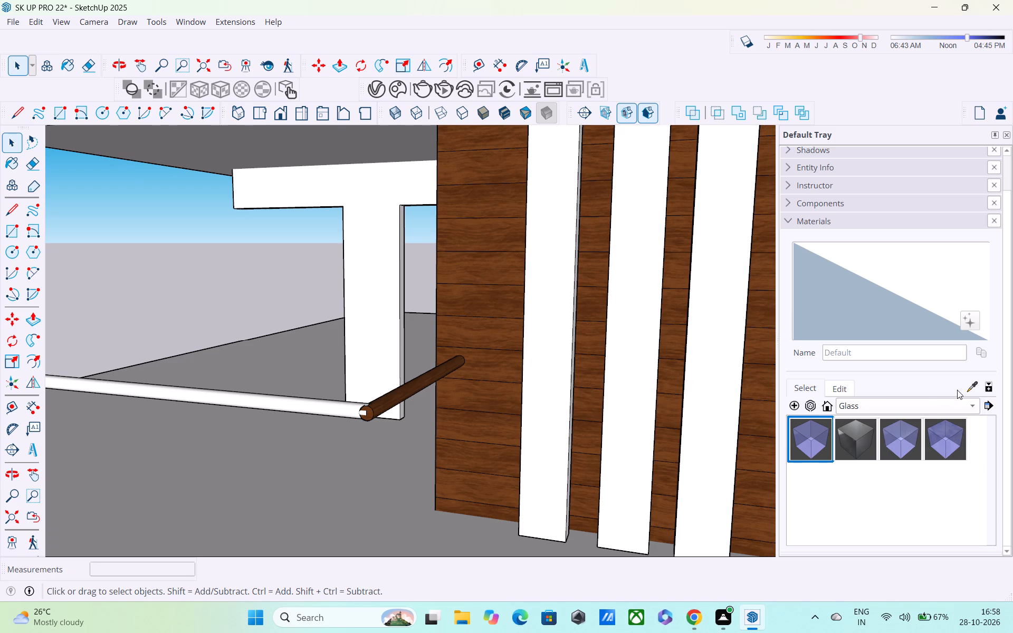
{"action": "left_click", "coordinate": [968, 382]}
{"action": "left_click", "coordinate": [368, 274]}
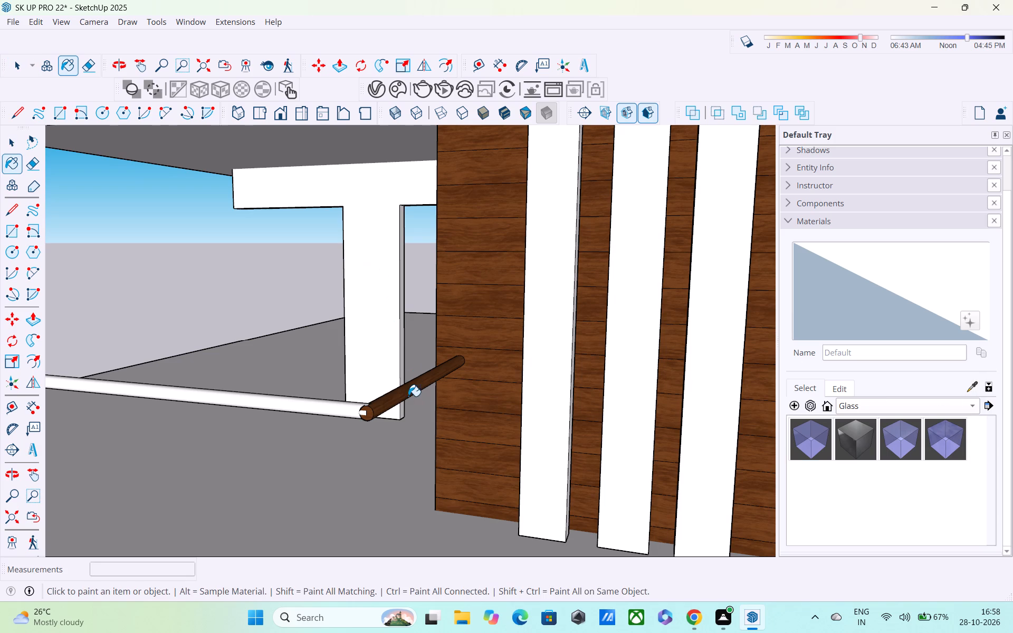
{"action": "left_click", "coordinate": [408, 396]}
{"action": "left_click", "coordinate": [367, 419]}
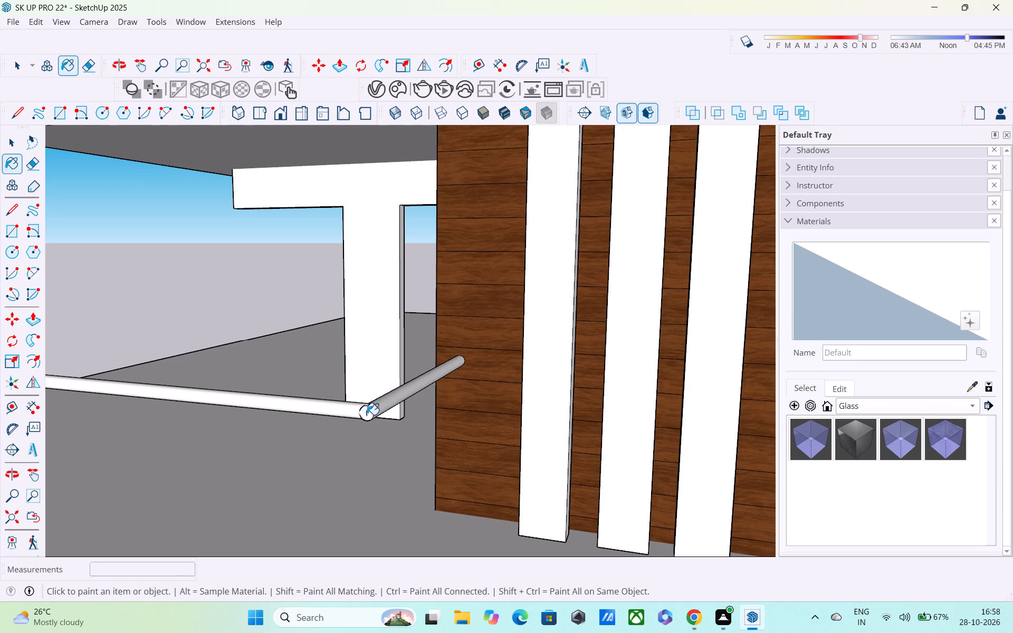
Examine the corner joint between the long rail and the short rail from above and below.
{"action": "middle_click_drag", "start_coordinate": [369, 418], "coordinate": [396, 482]}
{"action": "scroll", "coordinate": [390, 455], "scroll_direction": "up", "scroll_amount": 4}
{"action": "scroll", "coordinate": [365, 415], "scroll_direction": "up", "scroll_amount": 3}
{"action": "middle_click_drag", "start_coordinate": [364, 413], "coordinate": [520, 387]}
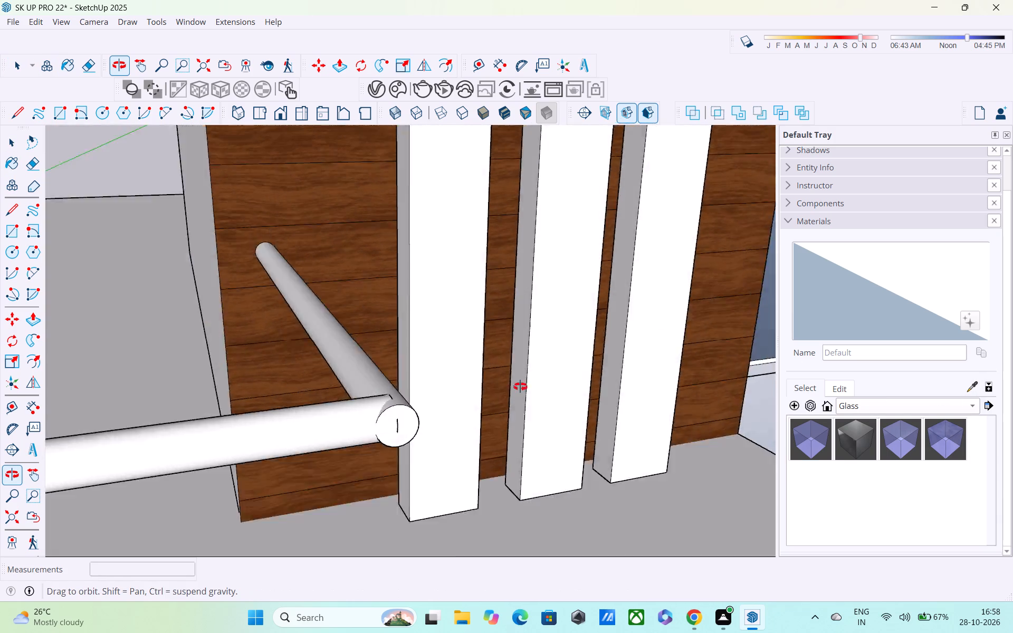
{"action": "middle_click_drag", "start_coordinate": [520, 387], "coordinate": [405, 147]}
{"action": "scroll", "coordinate": [407, 356], "scroll_direction": "up", "scroll_amount": 4}
{"action": "scroll", "coordinate": [386, 380], "scroll_direction": "down", "scroll_amount": 10}
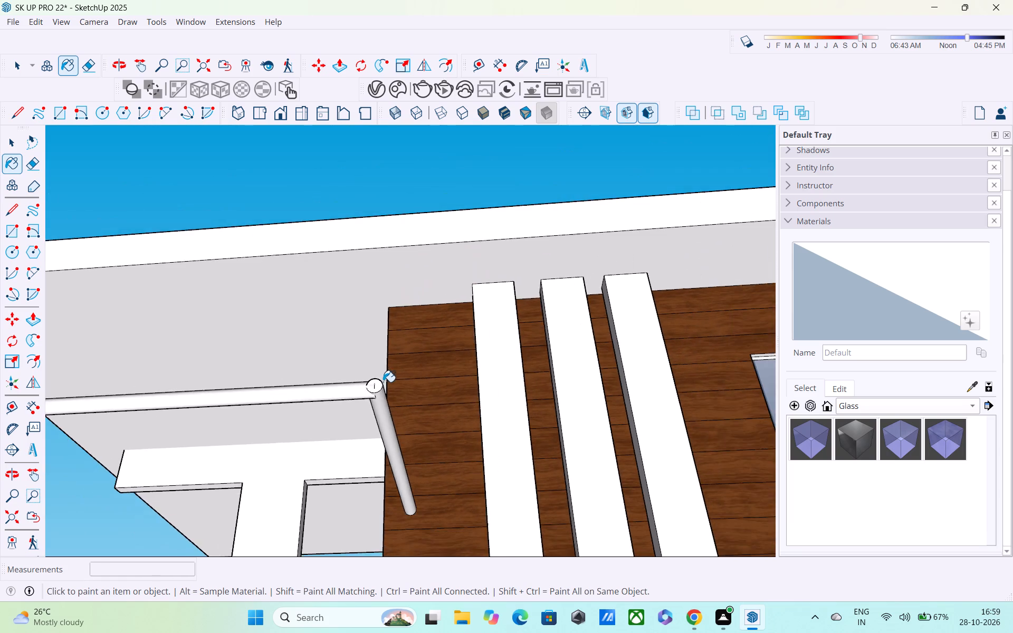
{"action": "middle_click_drag", "start_coordinate": [372, 386], "coordinate": [316, 406]}
{"action": "scroll", "coordinate": [314, 404], "scroll_direction": "up", "scroll_amount": 1}
{"action": "key", "text": "space"}
{"action": "scroll", "coordinate": [416, 434], "scroll_direction": "up", "scroll_amount": 4}
{"action": "scroll", "coordinate": [399, 410], "scroll_direction": "down", "scroll_amount": 3}
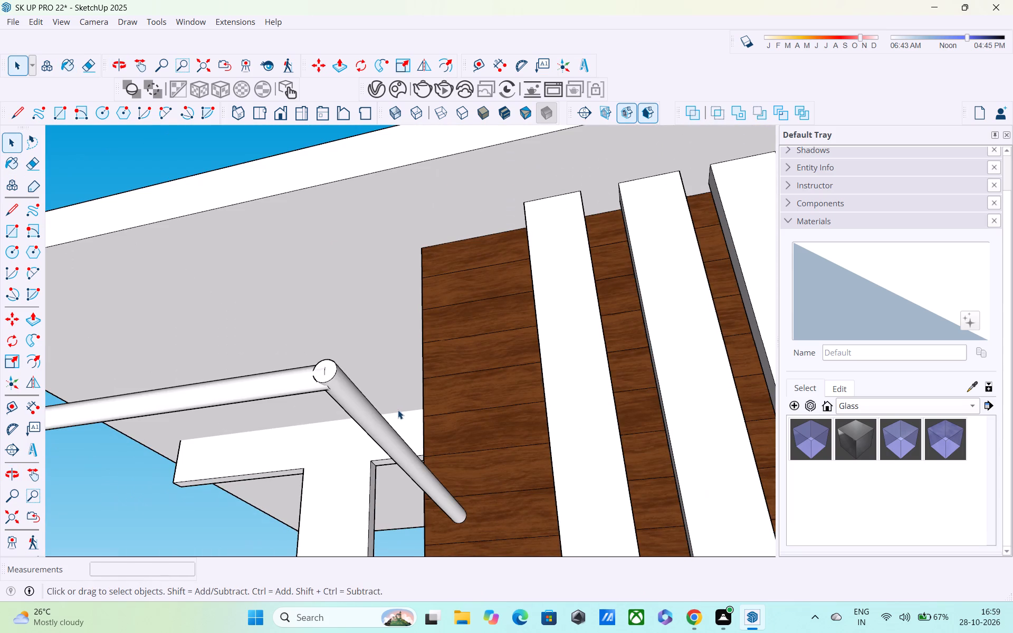
Draw a rectangle about 1 3/16" by 9/16" under the rails' corner joint and close its open side with a line.
{"action": "key", "text": "r"}
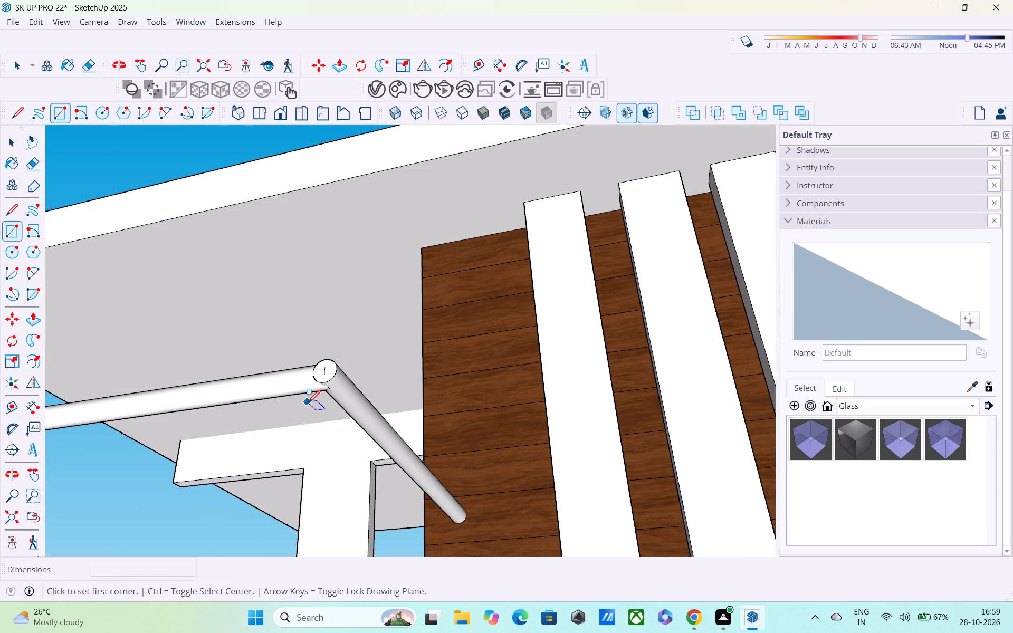
{"action": "middle_click_drag", "start_coordinate": [310, 407], "coordinate": [308, 371], "text": "shift"}
{"action": "scroll", "coordinate": [309, 376], "scroll_direction": "up", "scroll_amount": 1, "text": "shift"}
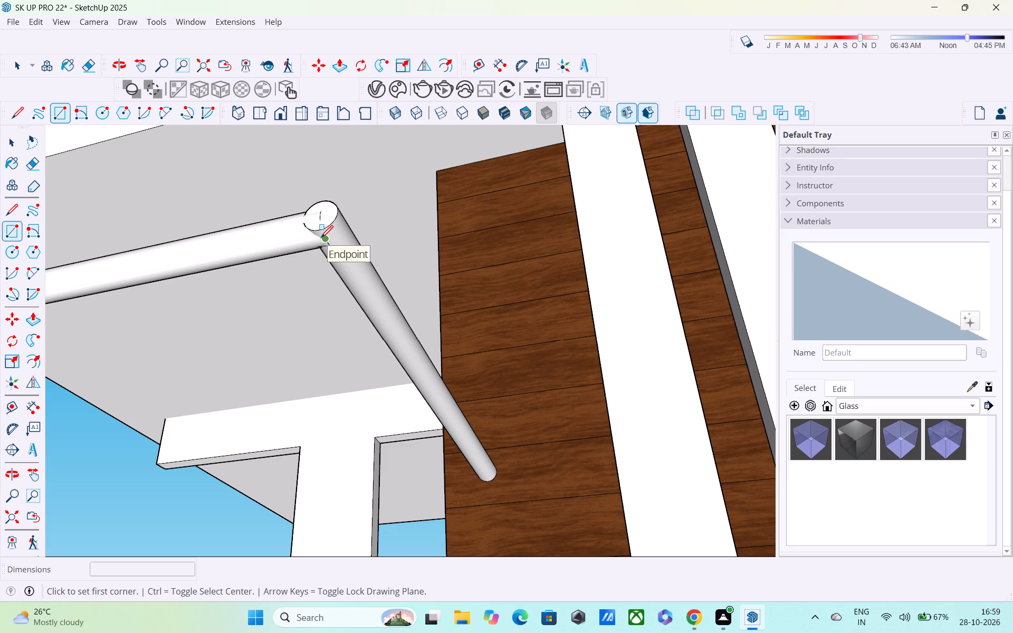
{"action": "left_click", "coordinate": [321, 239]}
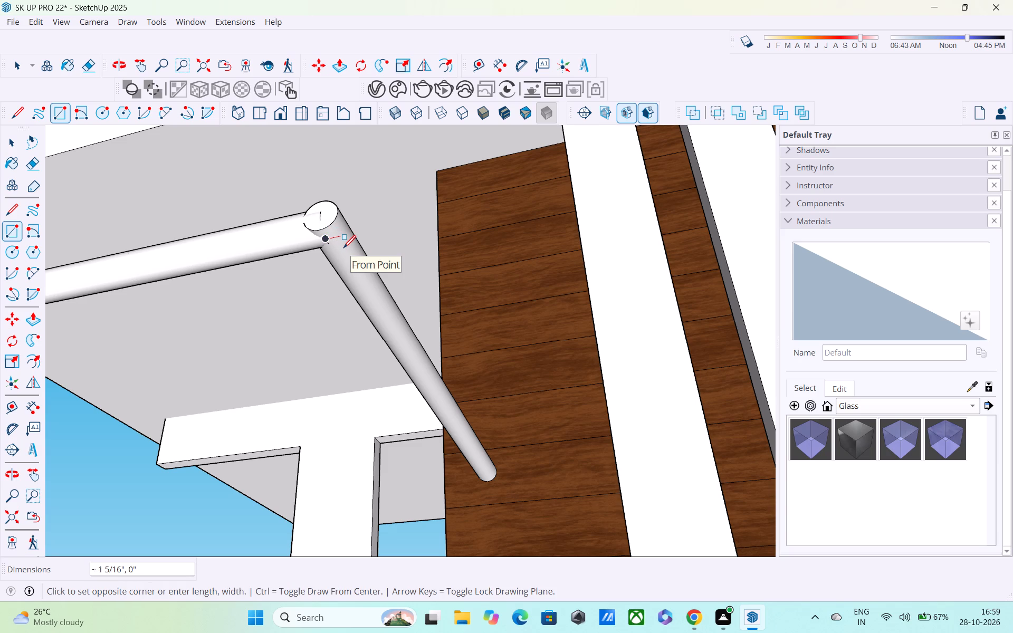
{"action": "key", "text": "Escape"}
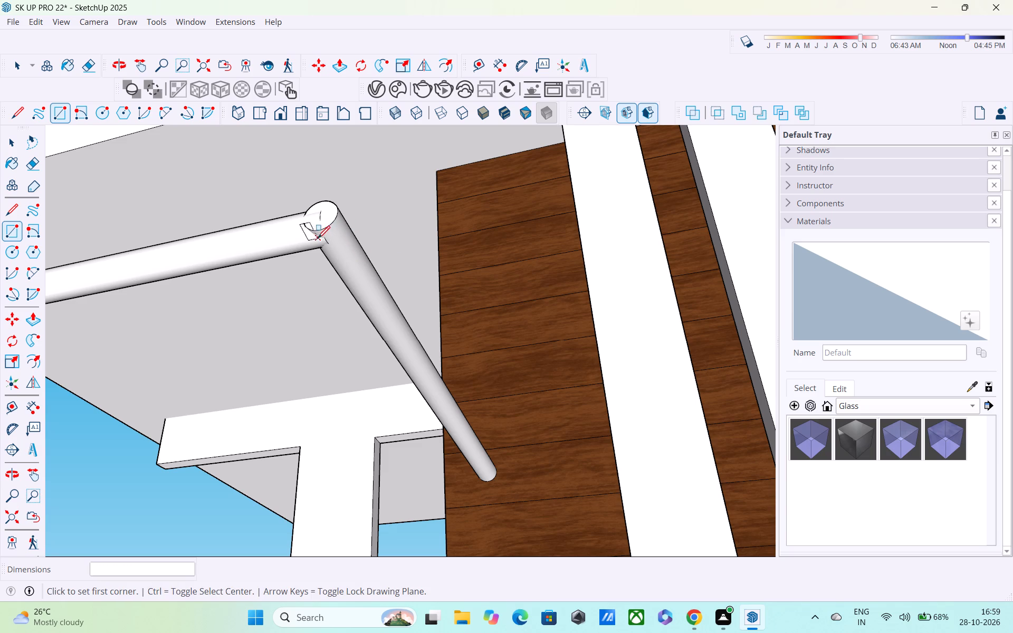
{"action": "scroll", "coordinate": [328, 239], "scroll_direction": "up", "scroll_amount": 10}
{"action": "left_click", "coordinate": [318, 226]}
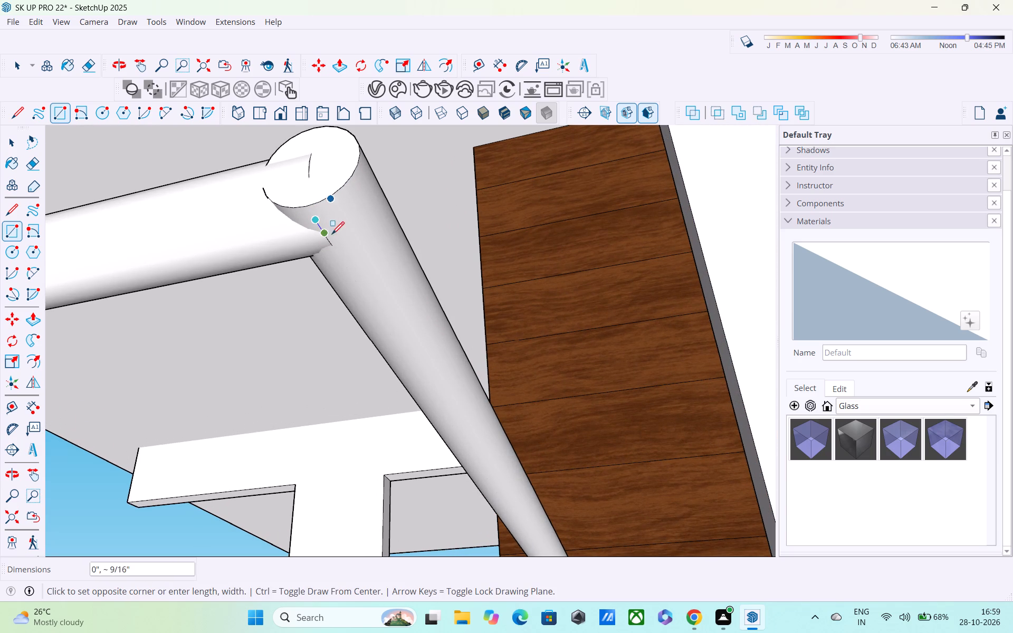
{"action": "left_click", "coordinate": [367, 237]}
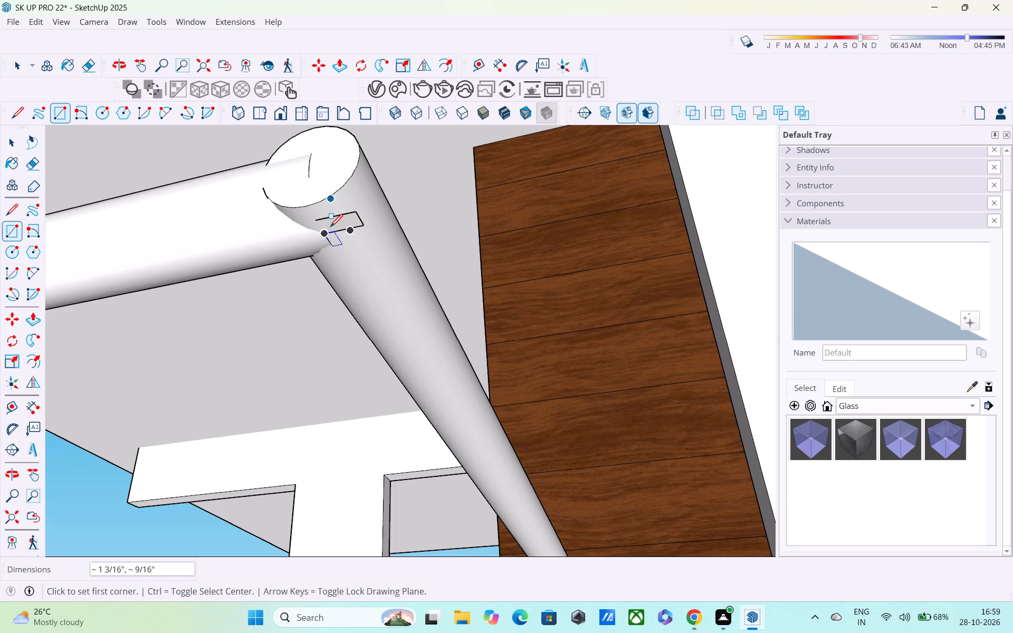
{"action": "key", "text": "space"}
{"action": "key", "text": "l"}
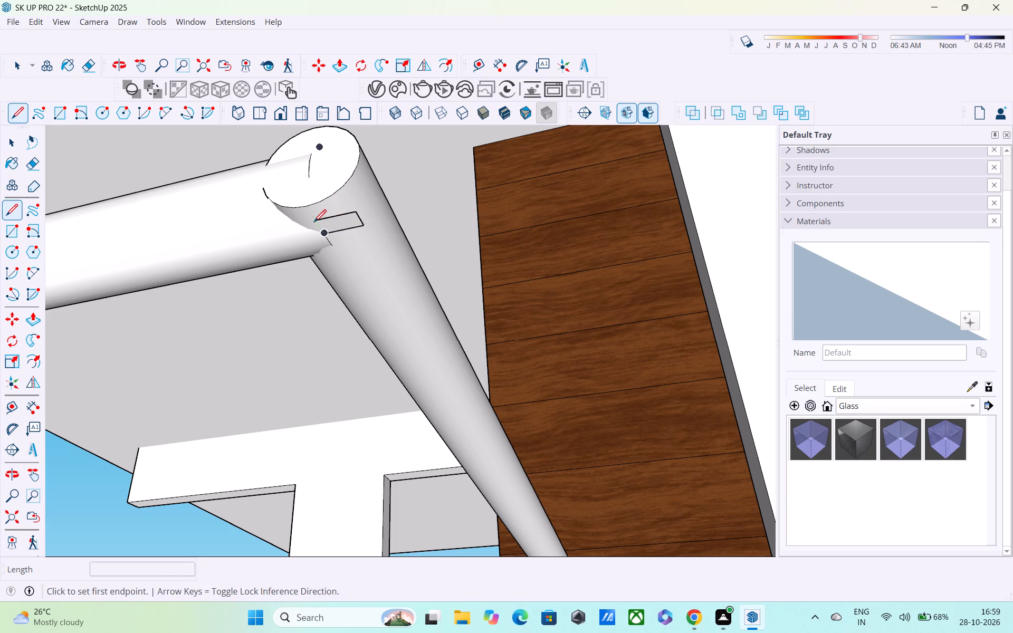
{"action": "left_click", "coordinate": [314, 223]}
{"action": "left_click", "coordinate": [324, 237]}
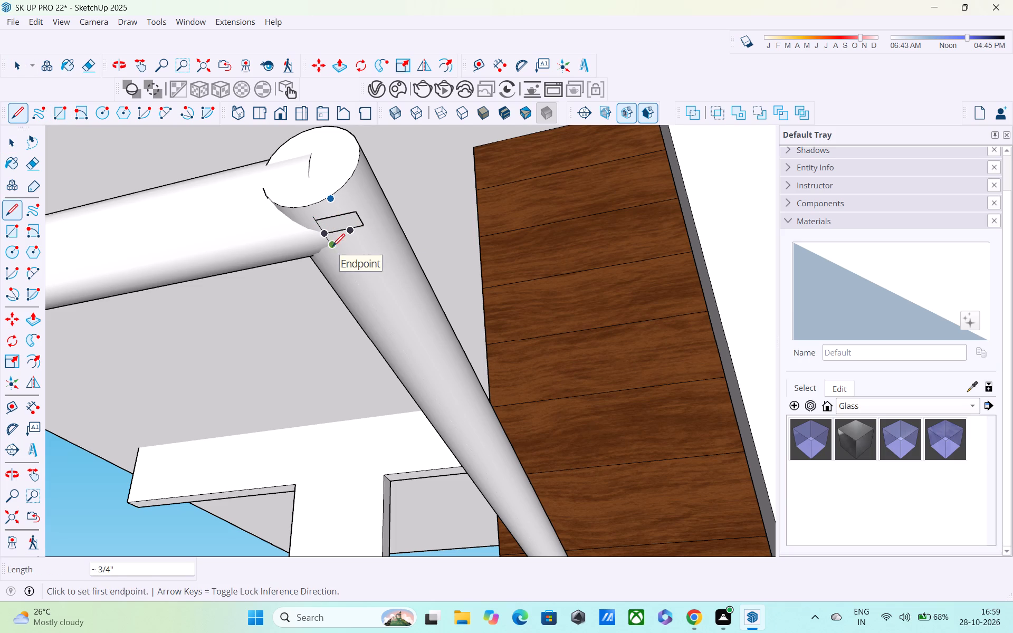
Push/Pull the small rectangle down about 3' 6 1/8" to form a corner post reaching the terrace floor.
{"action": "key", "text": "p"}
{"action": "left_click", "coordinate": [332, 228]}
{"action": "scroll", "coordinate": [350, 295], "scroll_direction": "down", "scroll_amount": 8}
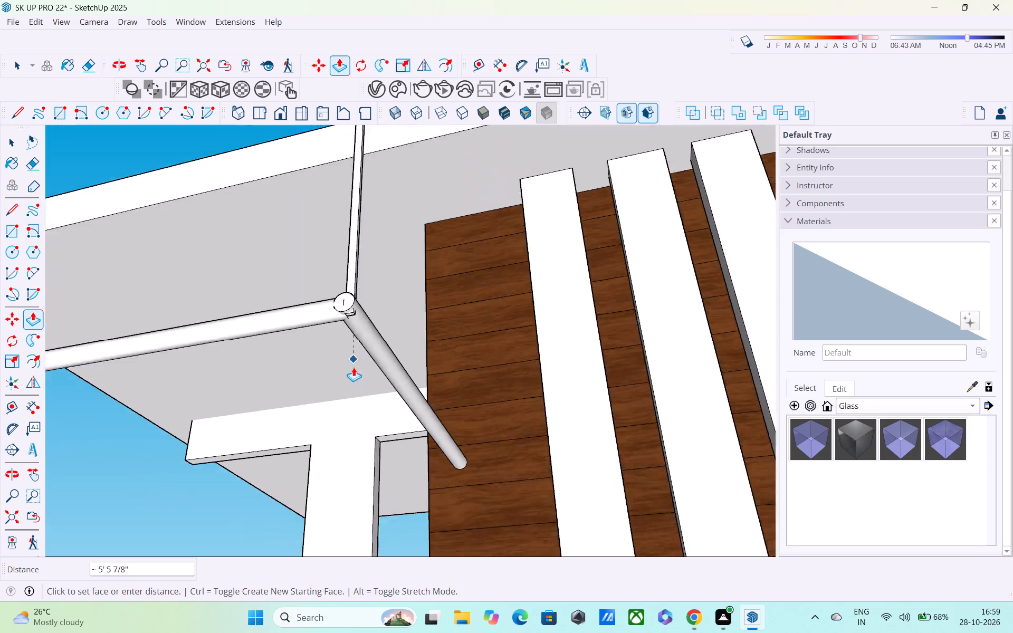
{"action": "scroll", "coordinate": [353, 367], "scroll_direction": "down", "scroll_amount": 3}
{"action": "scroll", "coordinate": [359, 433], "scroll_direction": "down", "scroll_amount": 1}
{"action": "middle_click_drag", "start_coordinate": [359, 433], "coordinate": [366, 373], "text": "shift"}
{"action": "middle_click_drag", "start_coordinate": [367, 367], "coordinate": [362, 467]}
{"action": "middle_click_drag", "start_coordinate": [360, 433], "coordinate": [355, 515]}
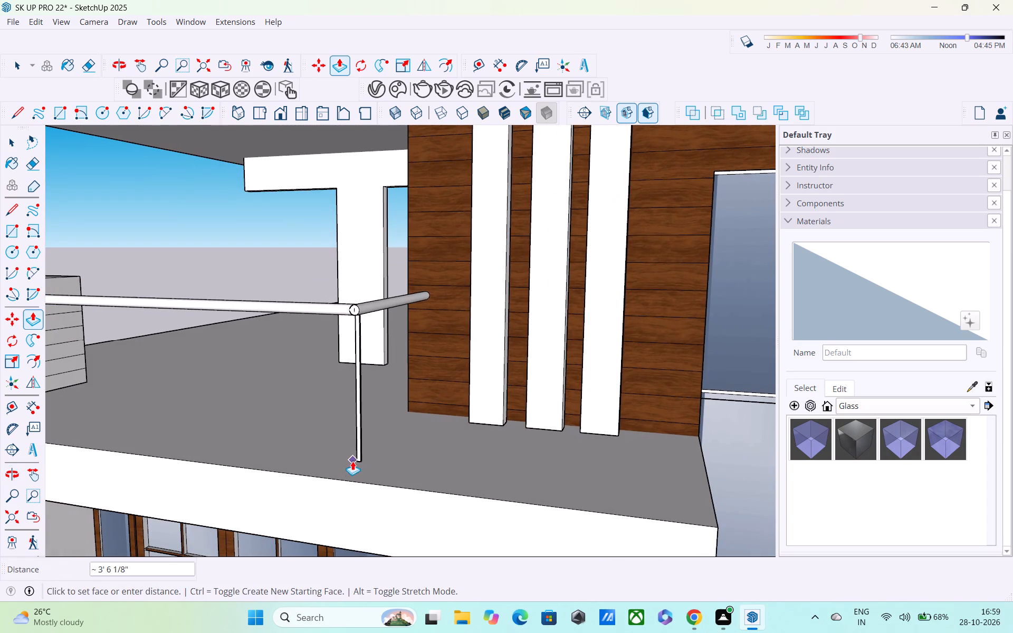
{"action": "left_click", "coordinate": [352, 466]}
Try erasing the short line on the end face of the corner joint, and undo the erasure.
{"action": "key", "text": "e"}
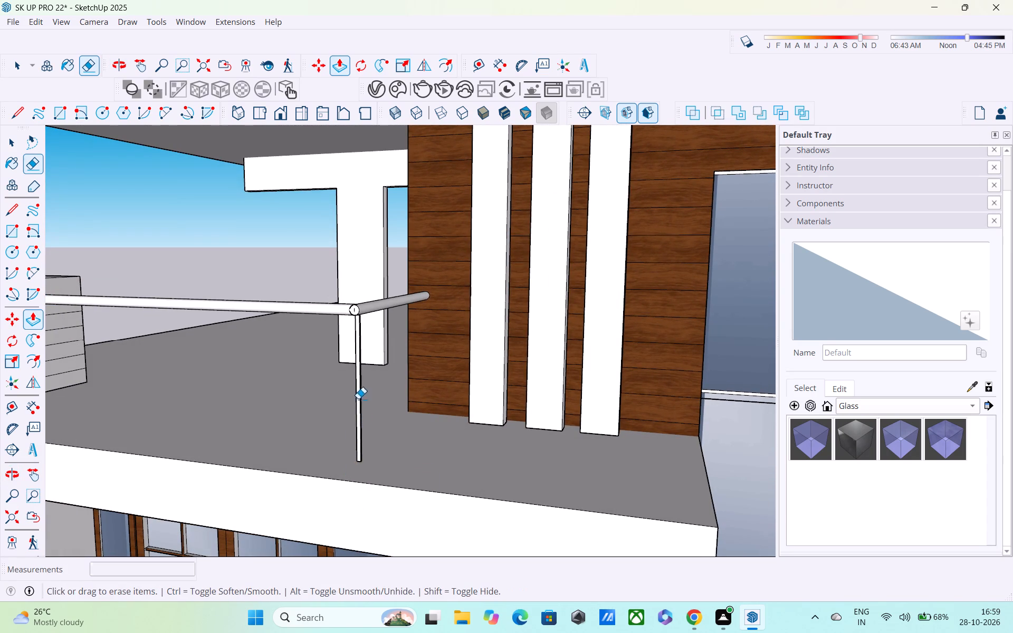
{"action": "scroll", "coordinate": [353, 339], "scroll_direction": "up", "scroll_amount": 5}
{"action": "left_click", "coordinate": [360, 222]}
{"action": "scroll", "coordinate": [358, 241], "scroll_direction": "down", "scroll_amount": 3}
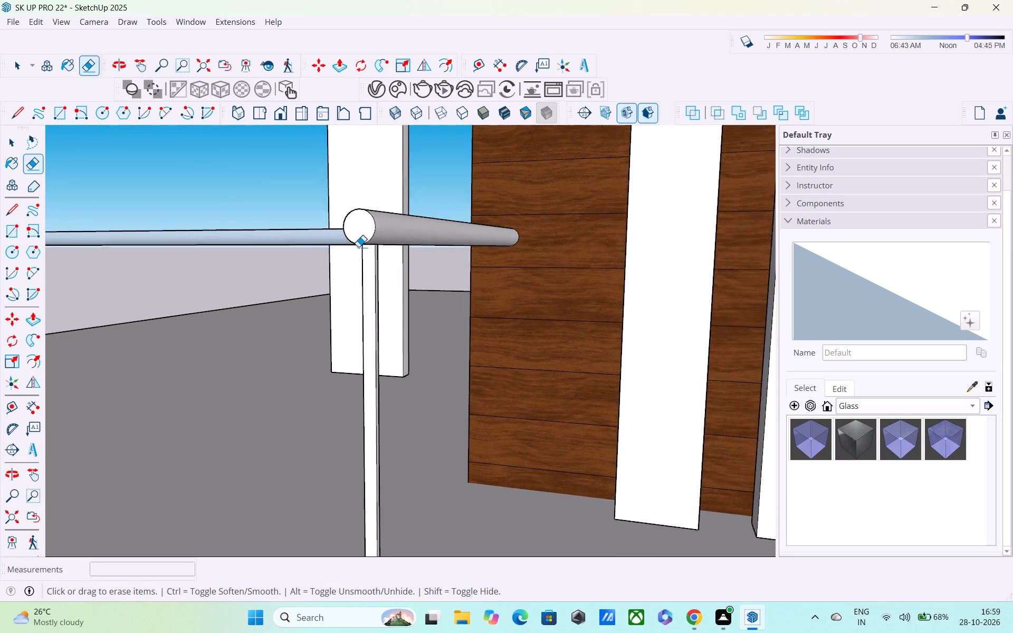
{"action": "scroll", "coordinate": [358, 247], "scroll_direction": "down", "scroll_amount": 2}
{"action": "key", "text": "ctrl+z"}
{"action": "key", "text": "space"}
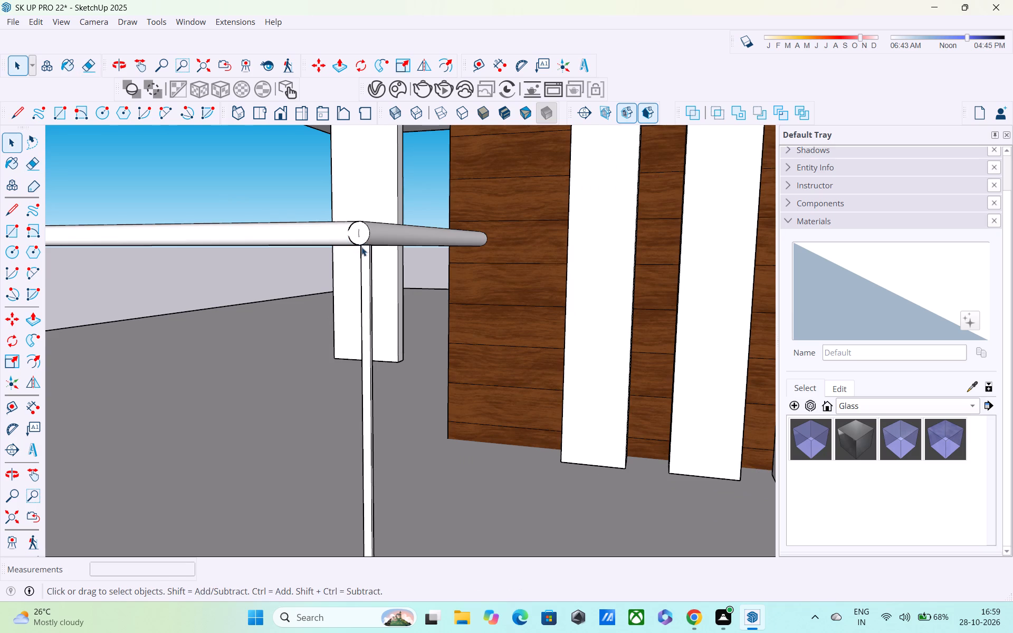
Push/Pull the short rail's round end face at the corner joint by about 5/8".
{"action": "scroll", "coordinate": [361, 246], "scroll_direction": "up", "scroll_amount": 4}
{"action": "middle_click_drag", "start_coordinate": [361, 242], "coordinate": [388, 282]}
{"action": "key", "text": "p"}
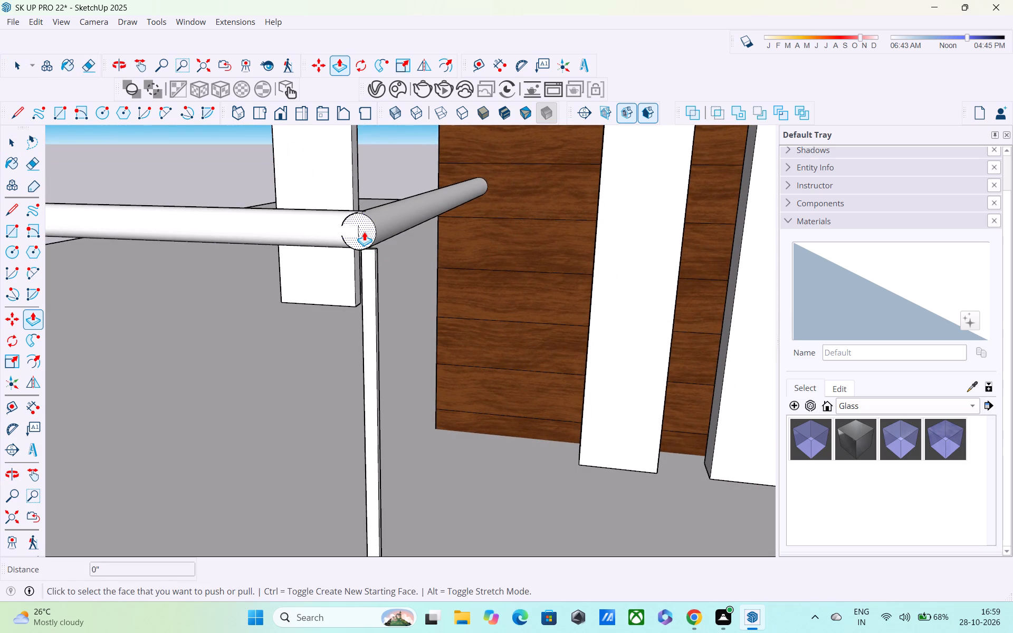
{"action": "left_click", "coordinate": [364, 232]}
{"action": "left_click", "coordinate": [364, 238]}
{"action": "scroll", "coordinate": [370, 266], "scroll_direction": "down", "scroll_amount": 3}
{"action": "scroll", "coordinate": [371, 255], "scroll_direction": "up", "scroll_amount": 4}
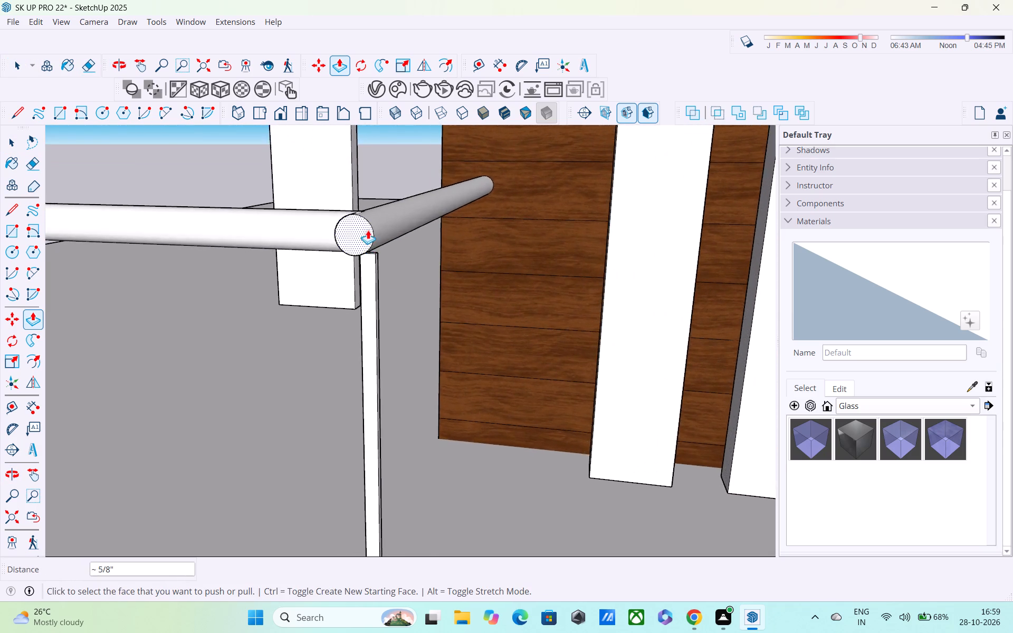
Check the corner post and rail joint from below and above the terrace edge.
{"action": "middle_click_drag", "start_coordinate": [366, 224], "coordinate": [362, 151]}
{"action": "scroll", "coordinate": [366, 165], "scroll_direction": "down", "scroll_amount": 5}
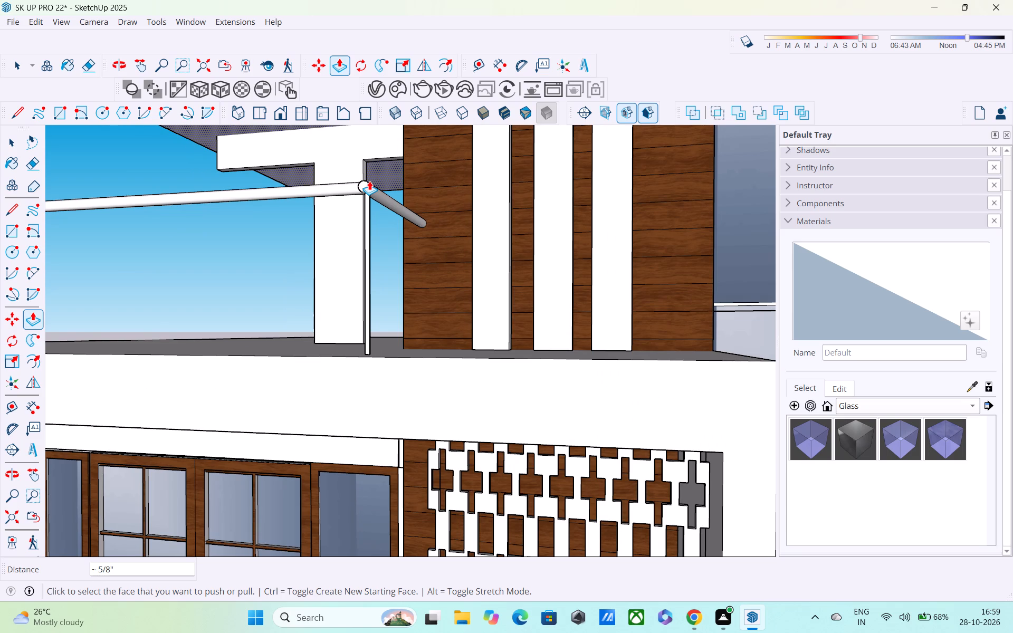
{"action": "middle_click_drag", "start_coordinate": [369, 181], "coordinate": [500, 188], "text": "shift"}
{"action": "middle_click_drag", "start_coordinate": [455, 246], "coordinate": [451, 255]}
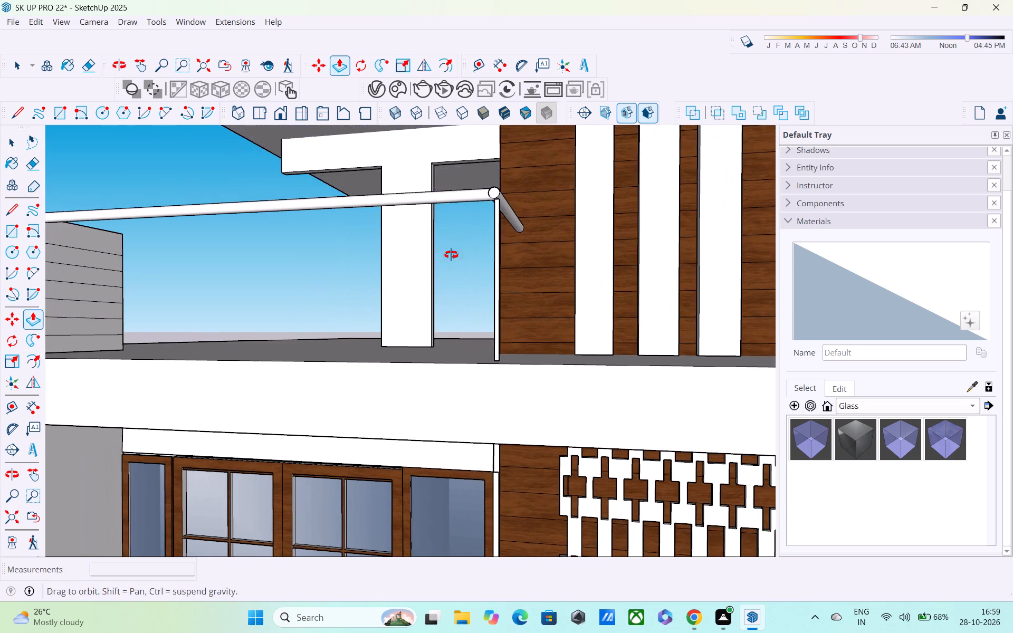
{"action": "middle_click_drag", "start_coordinate": [451, 255], "coordinate": [429, 288]}
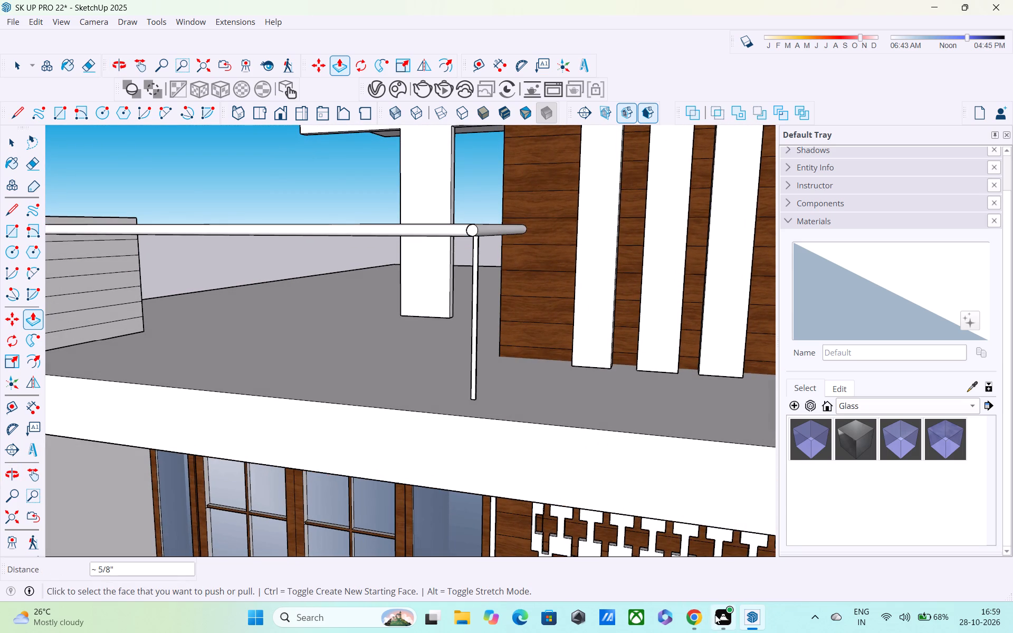
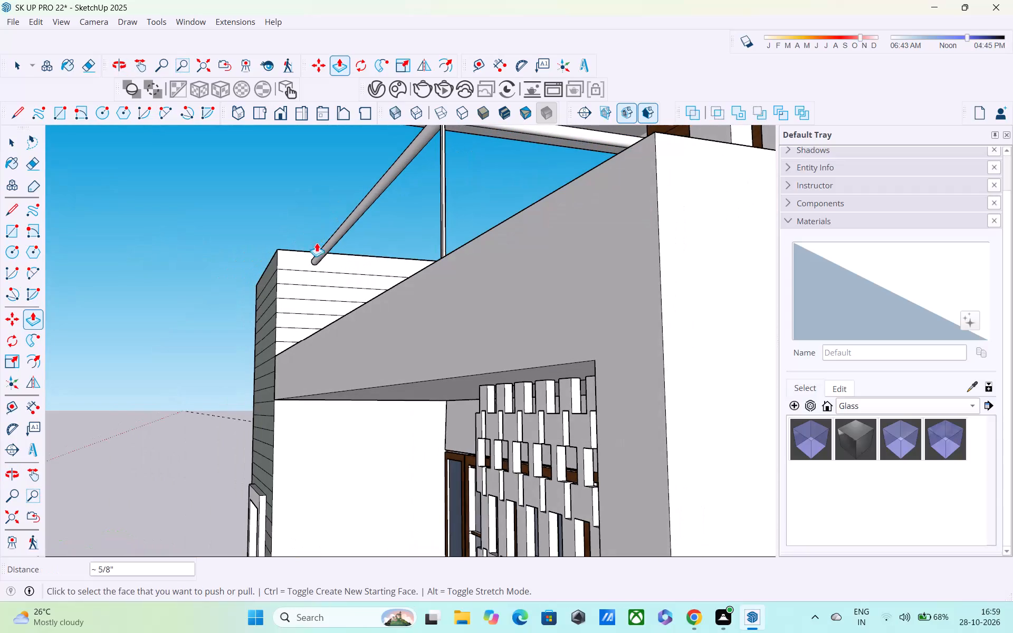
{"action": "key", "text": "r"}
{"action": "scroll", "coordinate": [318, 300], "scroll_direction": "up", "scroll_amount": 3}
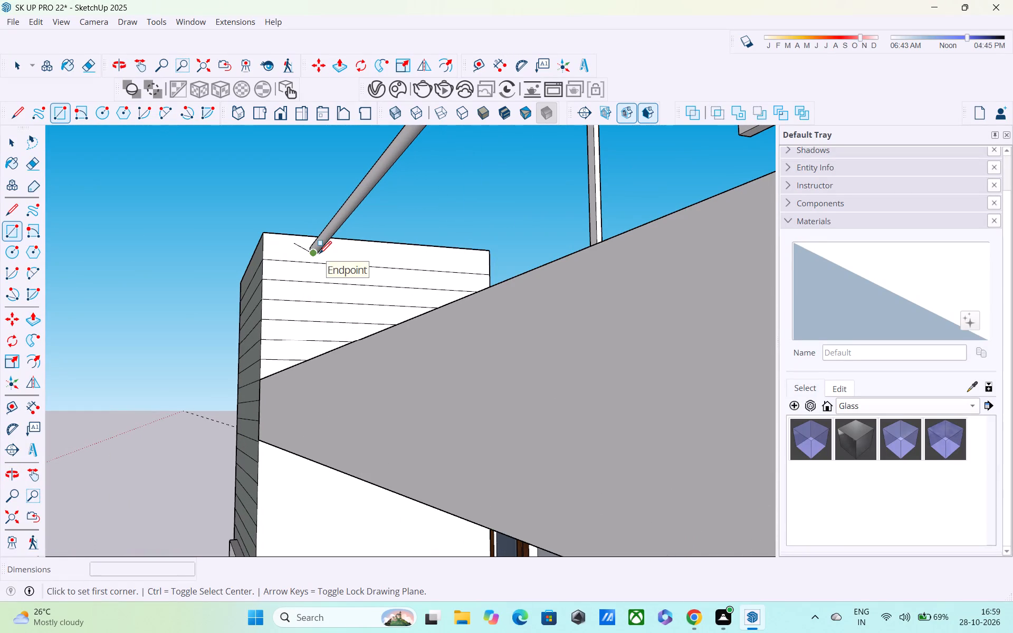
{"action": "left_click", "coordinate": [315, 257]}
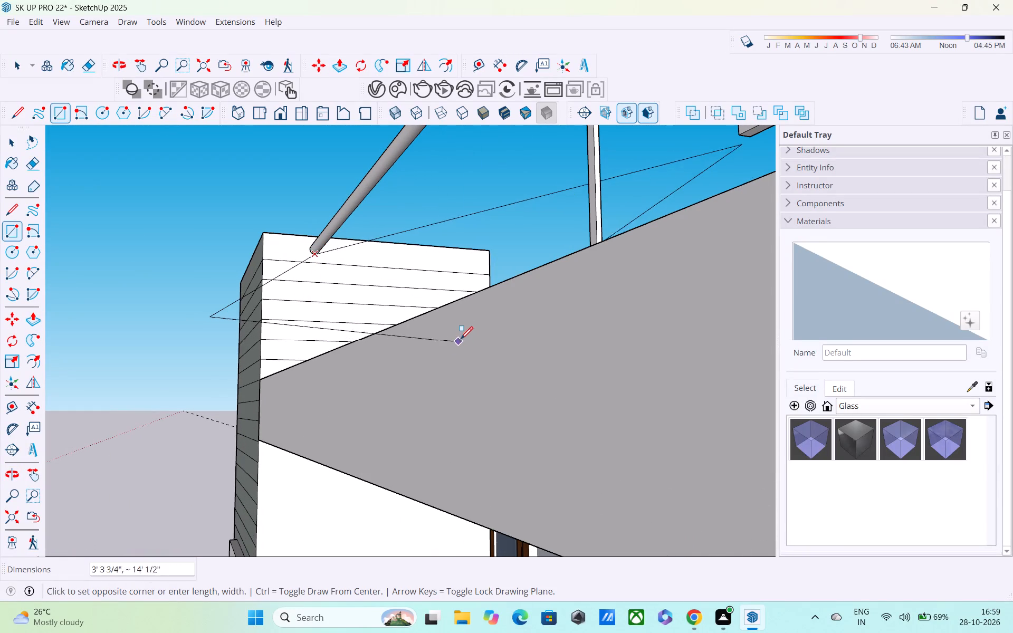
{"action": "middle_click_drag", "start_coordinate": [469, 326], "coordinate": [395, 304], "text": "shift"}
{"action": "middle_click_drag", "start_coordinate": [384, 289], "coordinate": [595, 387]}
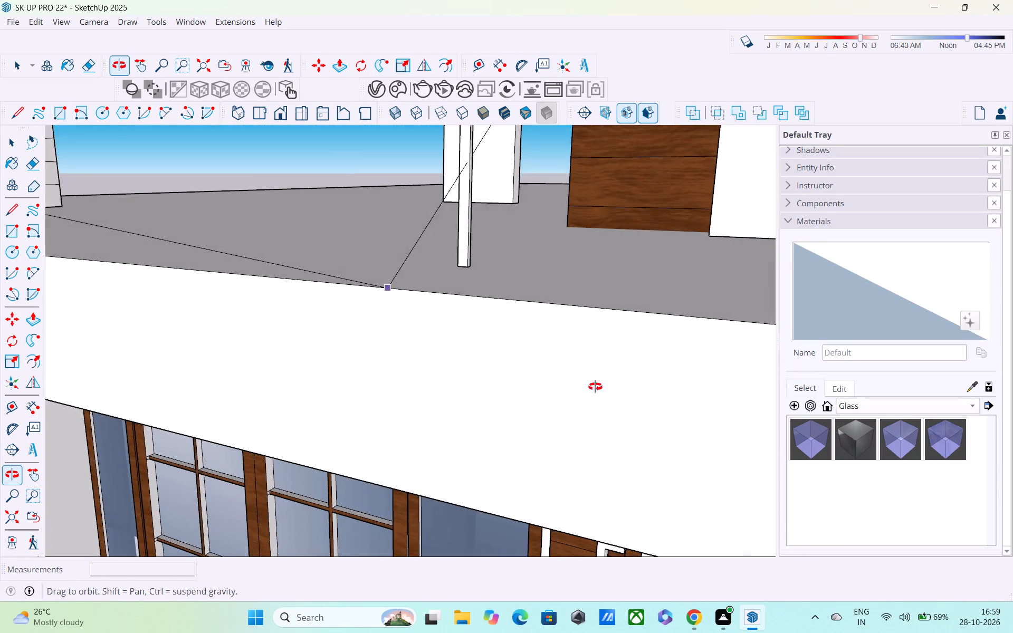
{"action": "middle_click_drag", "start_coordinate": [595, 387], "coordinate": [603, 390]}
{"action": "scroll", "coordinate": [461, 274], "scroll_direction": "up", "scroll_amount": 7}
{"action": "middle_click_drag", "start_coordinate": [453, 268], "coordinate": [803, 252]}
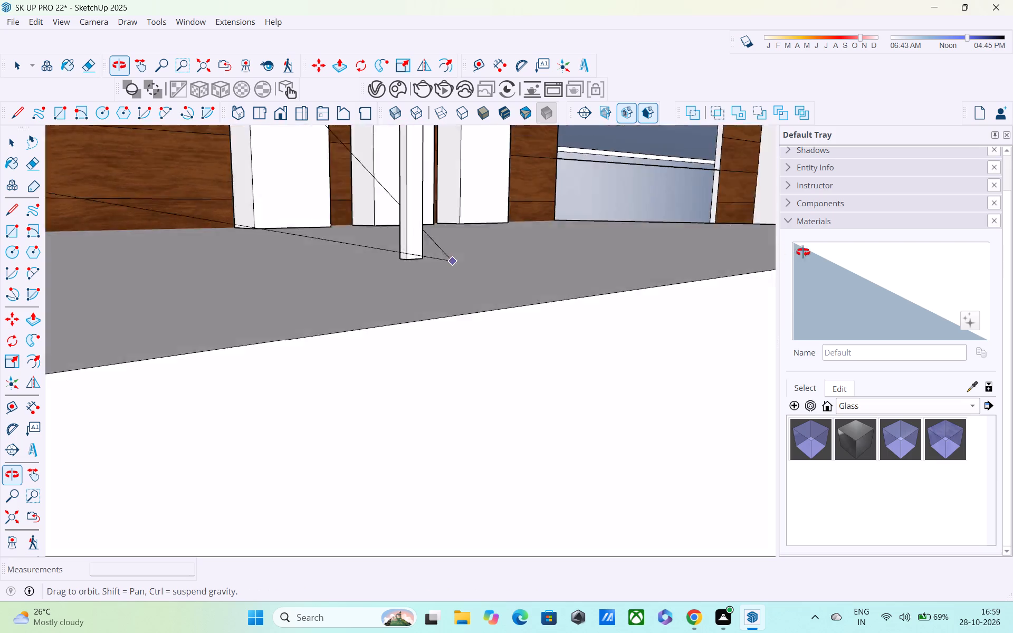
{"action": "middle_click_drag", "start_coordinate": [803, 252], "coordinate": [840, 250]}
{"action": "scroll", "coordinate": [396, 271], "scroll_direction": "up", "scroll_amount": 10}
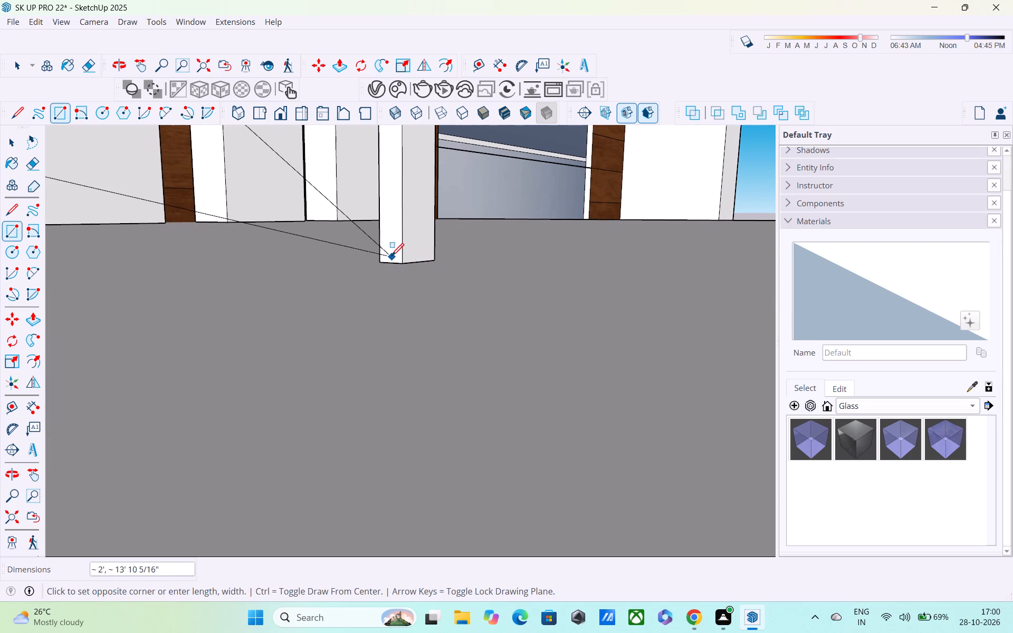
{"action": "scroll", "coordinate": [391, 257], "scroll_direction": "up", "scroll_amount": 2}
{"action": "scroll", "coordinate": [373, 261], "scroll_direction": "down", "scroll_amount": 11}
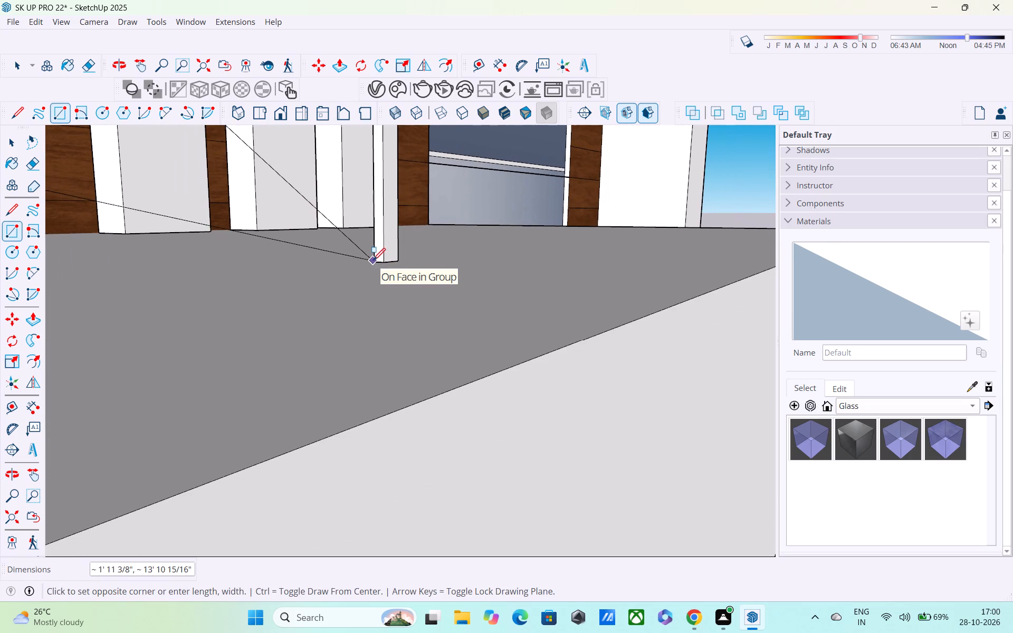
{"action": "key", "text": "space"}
Draw a rectangle from the corner post's base on the terrace floor toward the long rail's far end at the horizontally clad wall block.
{"action": "key", "text": "r"}
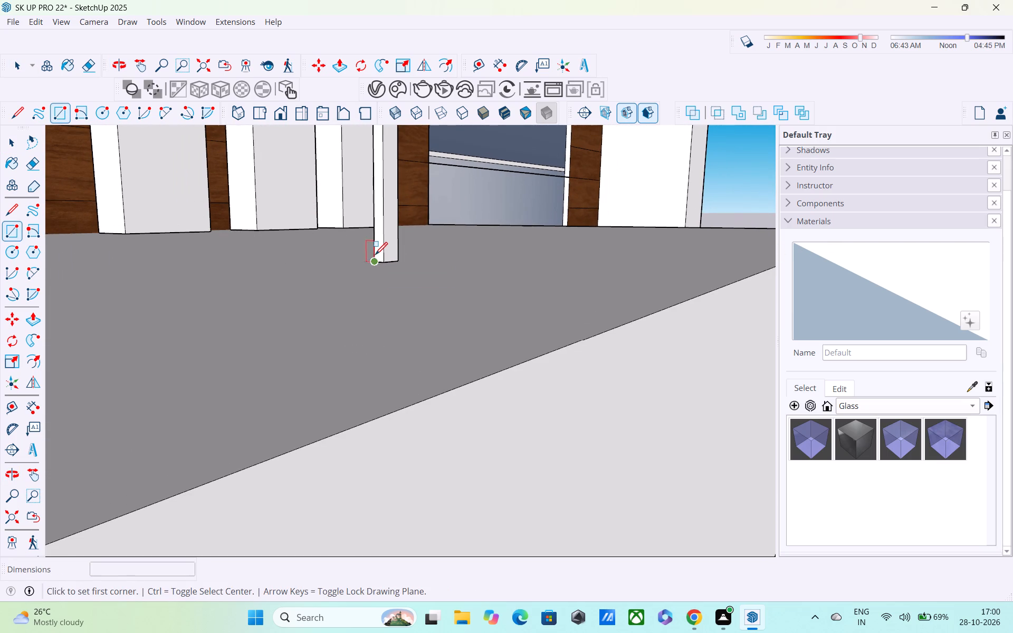
{"action": "scroll", "coordinate": [376, 262], "scroll_direction": "up", "scroll_amount": 11}
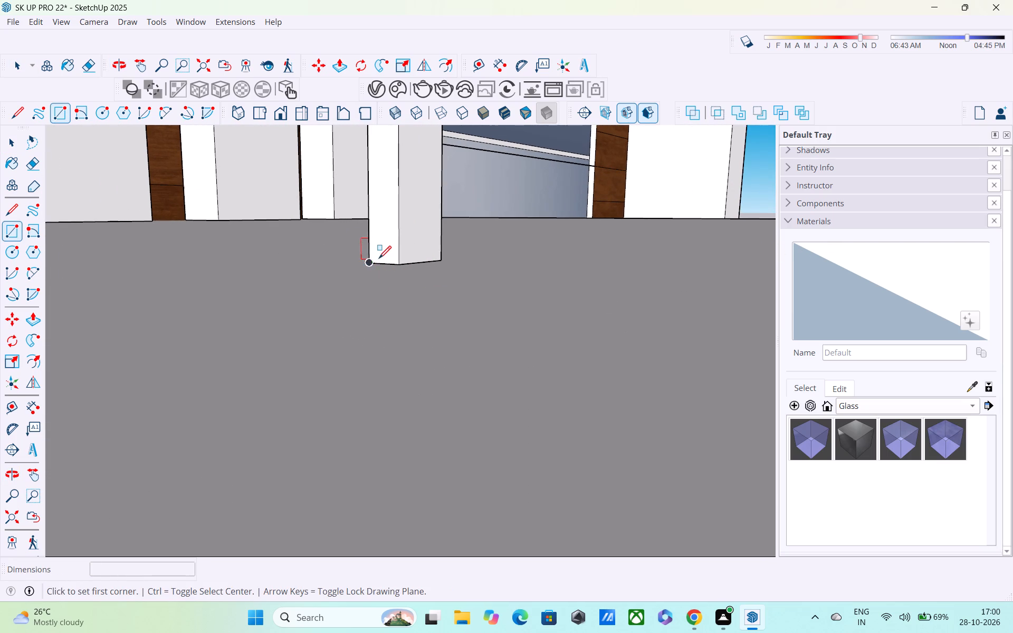
{"action": "left_click", "coordinate": [380, 262]}
{"action": "scroll", "coordinate": [268, 290], "scroll_direction": "down", "scroll_amount": 5}
{"action": "middle_click_drag", "start_coordinate": [293, 302], "coordinate": [394, 285], "text": "shift"}
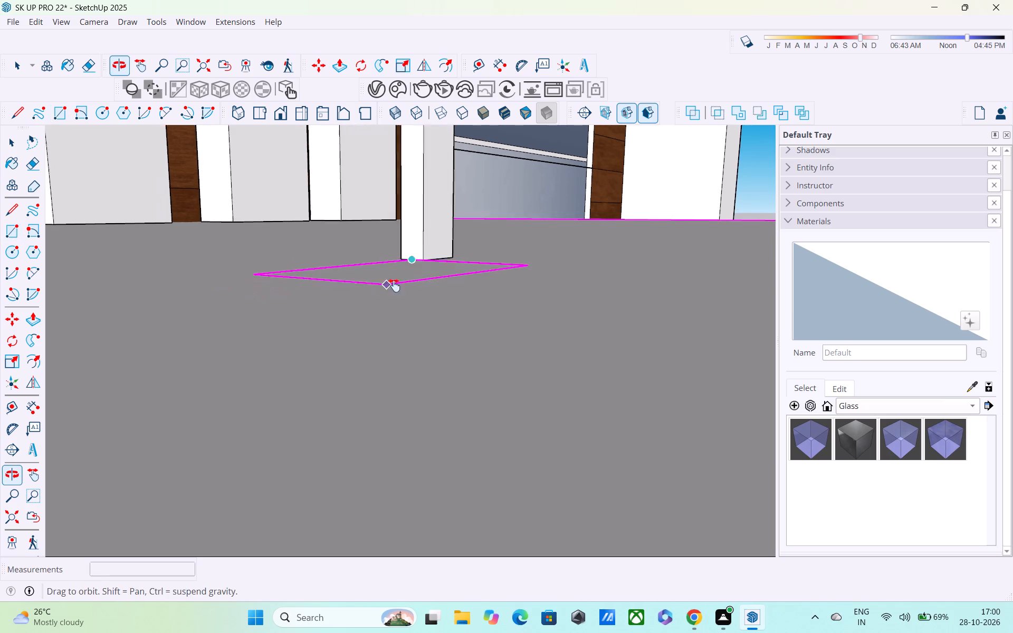
{"action": "middle_click_drag", "start_coordinate": [394, 285], "coordinate": [458, 279], "text": "shift"}
{"action": "scroll", "coordinate": [455, 264], "scroll_direction": "down", "scroll_amount": 15}
{"action": "middle_click_drag", "start_coordinate": [422, 258], "coordinate": [543, 268], "text": "shift"}
{"action": "scroll", "coordinate": [538, 270], "scroll_direction": "down", "scroll_amount": 5}
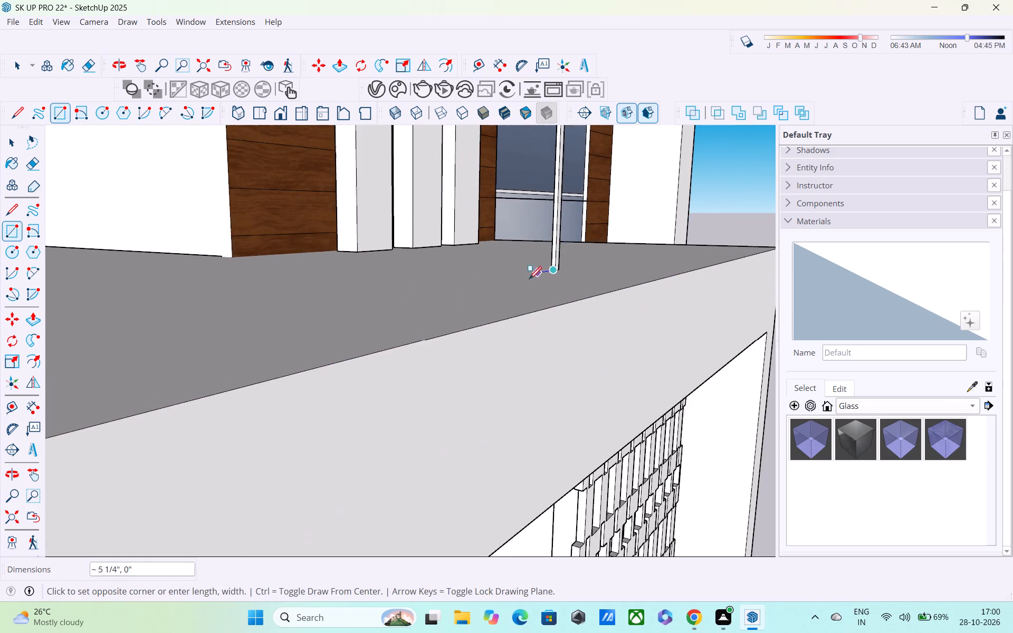
{"action": "scroll", "coordinate": [529, 280], "scroll_direction": "down", "scroll_amount": 2}
{"action": "scroll", "coordinate": [463, 293], "scroll_direction": "down", "scroll_amount": 5}
{"action": "middle_click_drag", "start_coordinate": [434, 304], "coordinate": [570, 288], "text": "shift"}
{"action": "scroll", "coordinate": [434, 305], "scroll_direction": "down", "scroll_amount": 1, "text": "shift"}
{"action": "scroll", "coordinate": [563, 286], "scroll_direction": "down", "scroll_amount": 7}
{"action": "middle_click_drag", "start_coordinate": [492, 351], "coordinate": [484, 372], "text": "shift"}
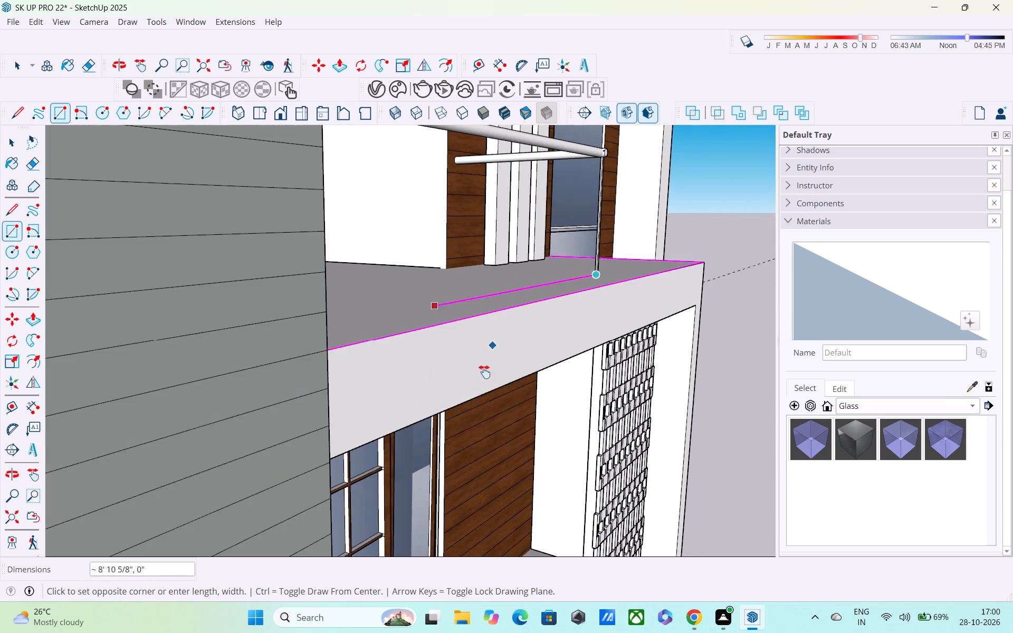
{"action": "middle_click_drag", "start_coordinate": [484, 372], "coordinate": [498, 347], "text": "shift"}
{"action": "middle_click_drag", "start_coordinate": [486, 335], "coordinate": [241, 451]}
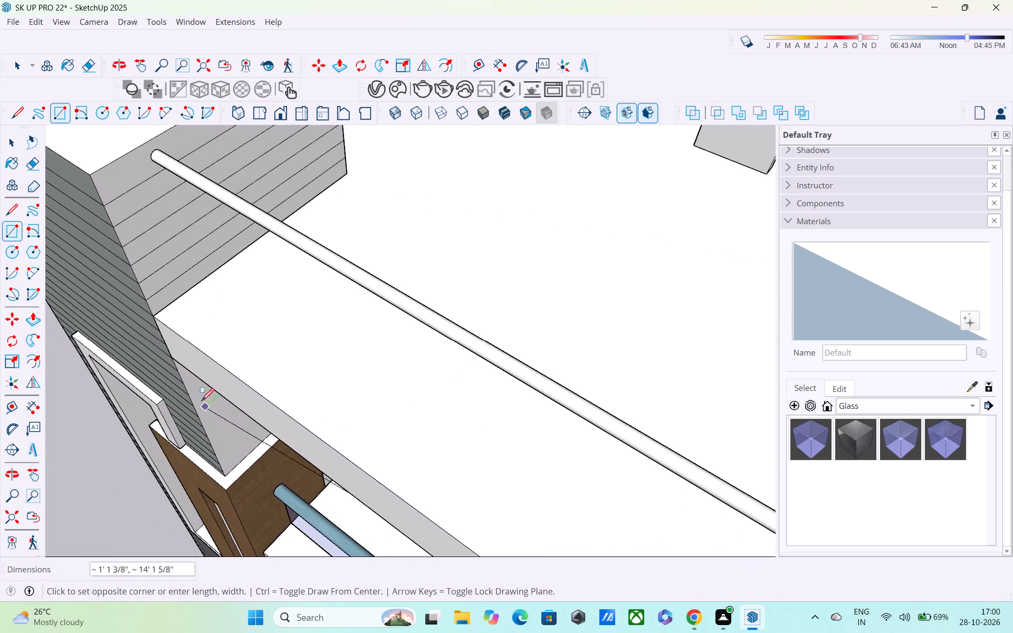
{"action": "scroll", "coordinate": [195, 191], "scroll_direction": "up", "scroll_amount": 2}
{"action": "middle_click_drag", "start_coordinate": [159, 185], "coordinate": [293, 315], "text": "shift"}
{"action": "middle_click_drag", "start_coordinate": [322, 333], "coordinate": [323, 158]}
{"action": "scroll", "coordinate": [311, 270], "scroll_direction": "up", "scroll_amount": 8}
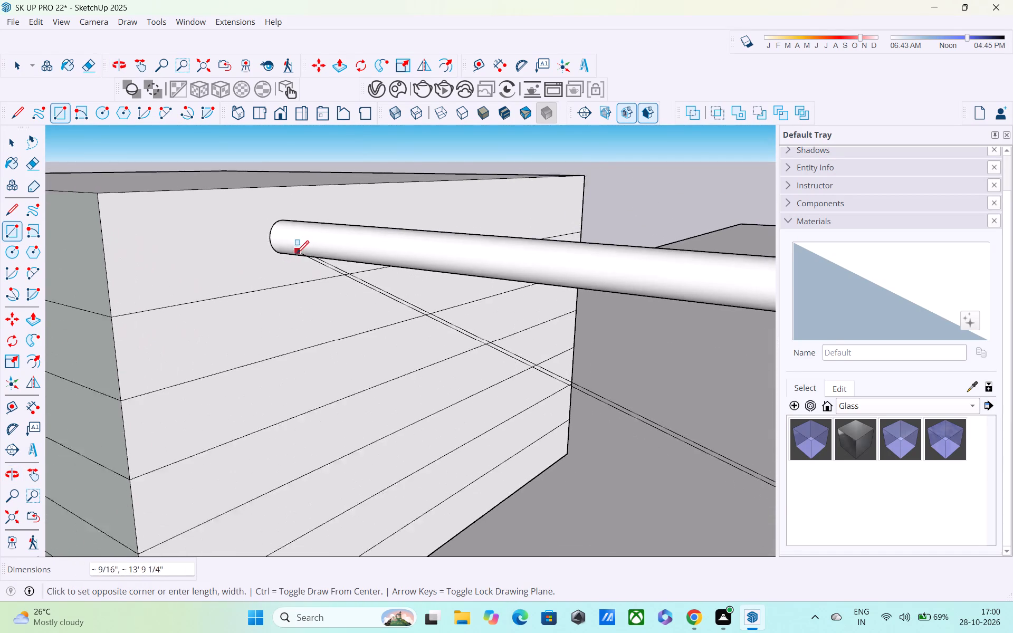
{"action": "scroll", "coordinate": [297, 254], "scroll_direction": "up", "scroll_amount": 1}
{"action": "middle_click_drag", "start_coordinate": [286, 249], "coordinate": [267, 136]}
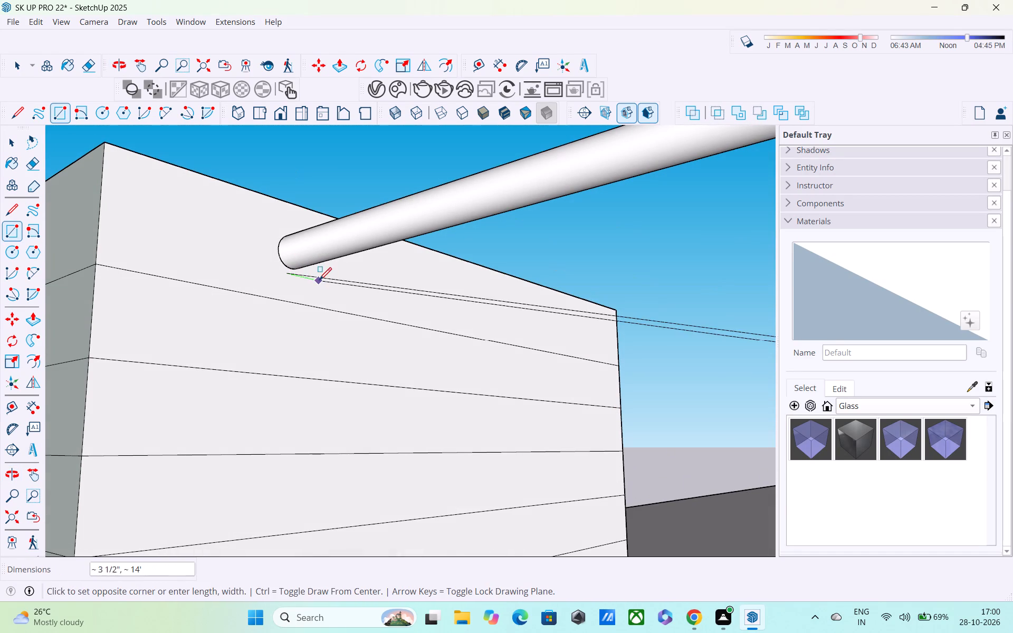
{"action": "scroll", "coordinate": [323, 477], "scroll_direction": "down", "scroll_amount": 3}
{"action": "middle_click_drag", "start_coordinate": [317, 461], "coordinate": [307, 431], "text": "shift"}
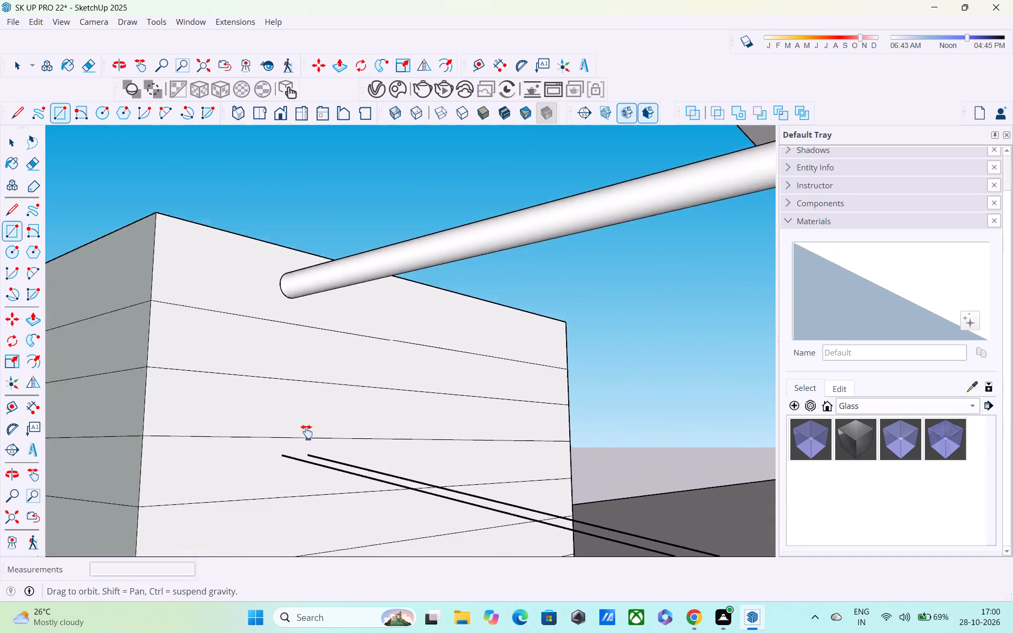
{"action": "middle_click_drag", "start_coordinate": [307, 431], "coordinate": [307, 303], "text": "shift"}
{"action": "scroll", "coordinate": [308, 318], "scroll_direction": "down", "scroll_amount": 6}
{"action": "middle_click_drag", "start_coordinate": [357, 411], "coordinate": [319, 591]}
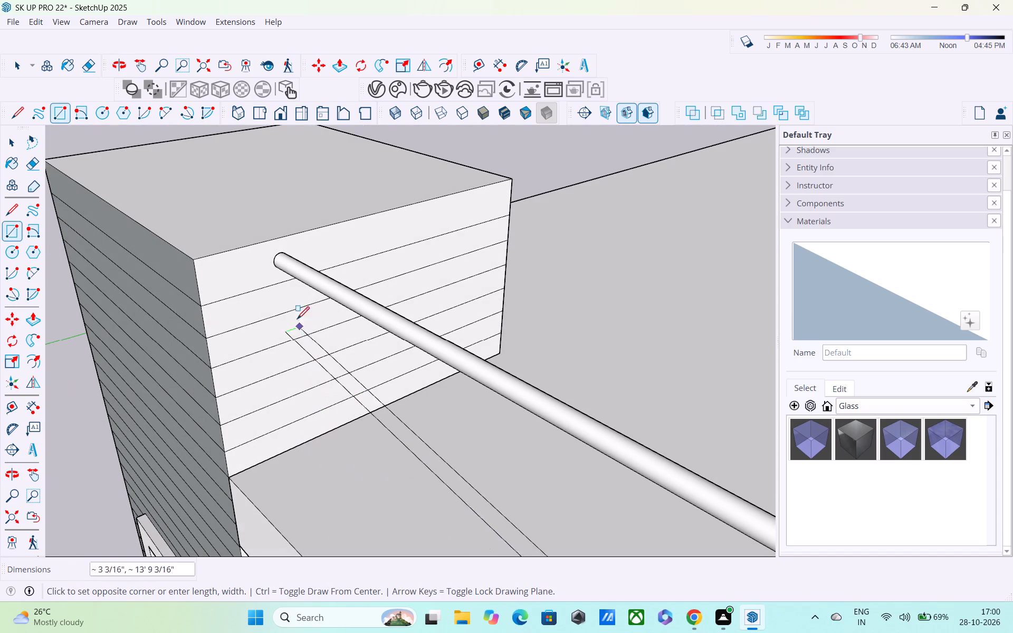
{"action": "middle_click_drag", "start_coordinate": [280, 271], "coordinate": [279, 76]}
{"action": "scroll", "coordinate": [282, 216], "scroll_direction": "up", "scroll_amount": 1}
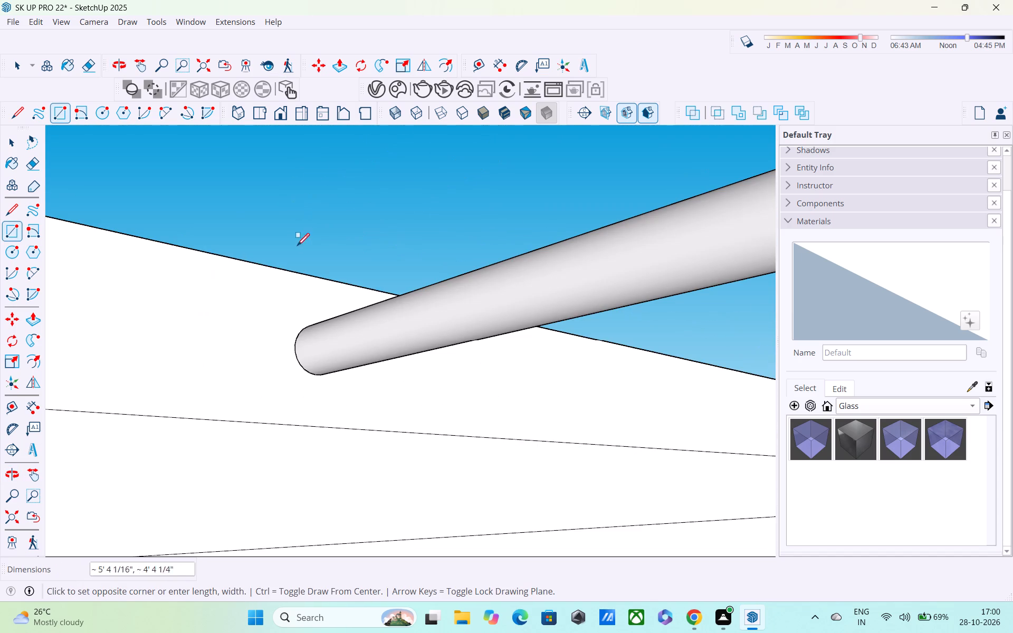
{"action": "scroll", "coordinate": [320, 375], "scroll_direction": "down", "scroll_amount": 9}
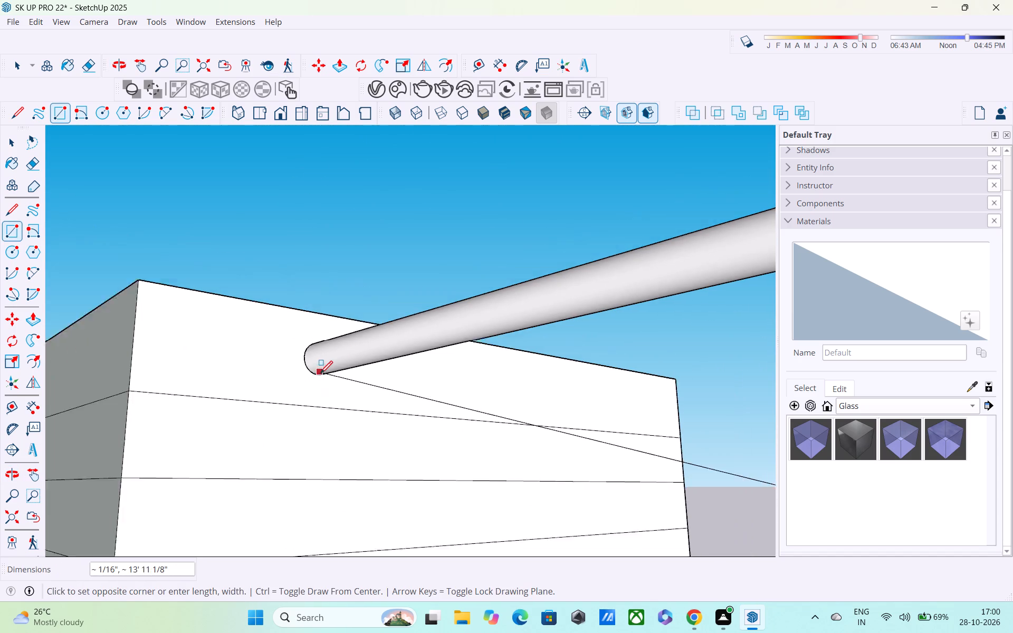
{"action": "scroll", "coordinate": [329, 386], "scroll_direction": "down", "scroll_amount": 6}
{"action": "middle_click_drag", "start_coordinate": [333, 409], "coordinate": [300, 257], "text": "shift"}
{"action": "scroll", "coordinate": [300, 258], "scroll_direction": "down", "scroll_amount": 3}
{"action": "middle_click_drag", "start_coordinate": [305, 277], "coordinate": [317, 387]}
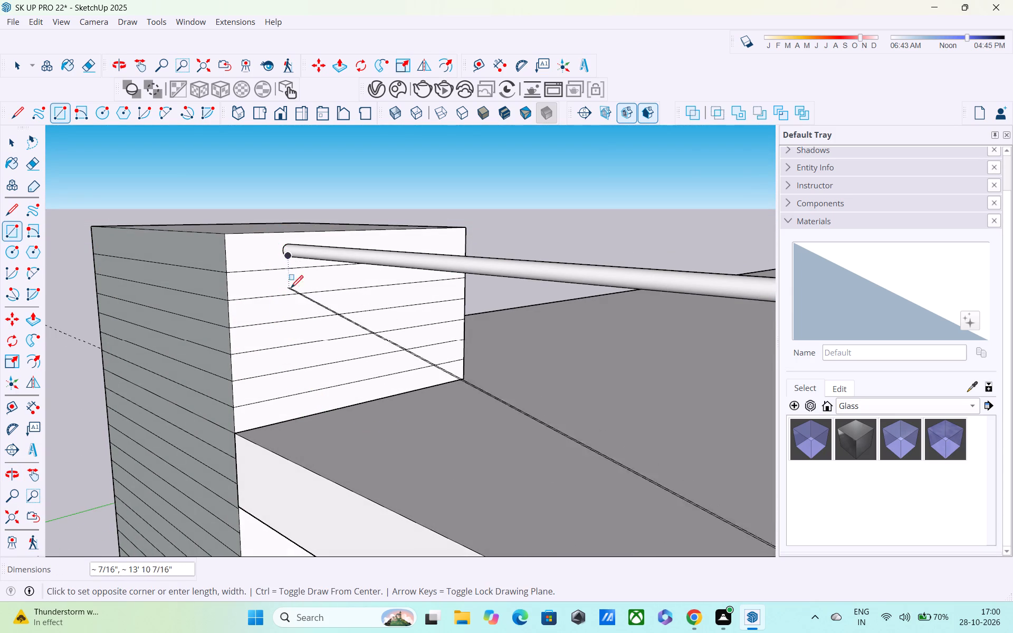
{"action": "middle_click_drag", "start_coordinate": [314, 339], "coordinate": [292, 216]}
{"action": "scroll", "coordinate": [289, 238], "scroll_direction": "down", "scroll_amount": 5}
{"action": "middle_click_drag", "start_coordinate": [505, 338], "coordinate": [494, 381]}
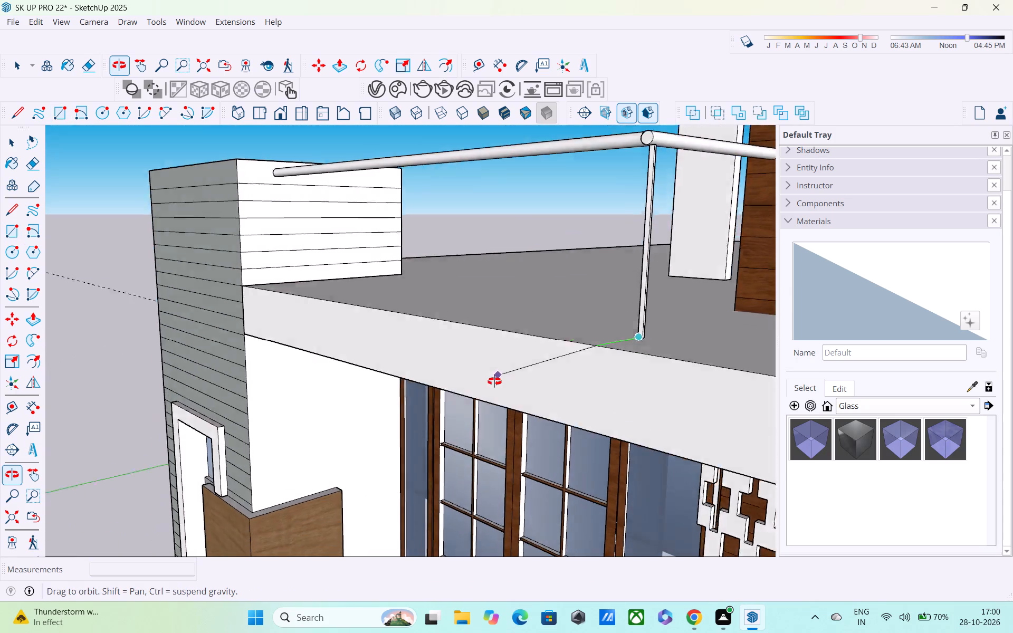
{"action": "middle_click_drag", "start_coordinate": [494, 381], "coordinate": [316, 362]}
{"action": "middle_click_drag", "start_coordinate": [382, 286], "coordinate": [374, 334]}
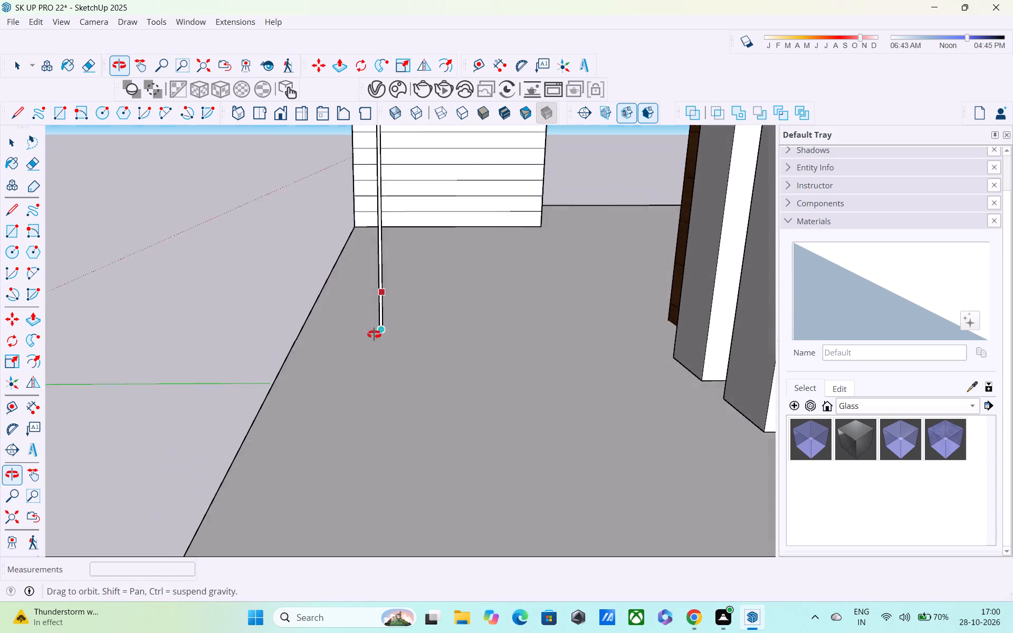
{"action": "middle_click_drag", "start_coordinate": [374, 334], "coordinate": [369, 344]}
{"action": "middle_click_drag", "start_coordinate": [398, 260], "coordinate": [645, 257]}
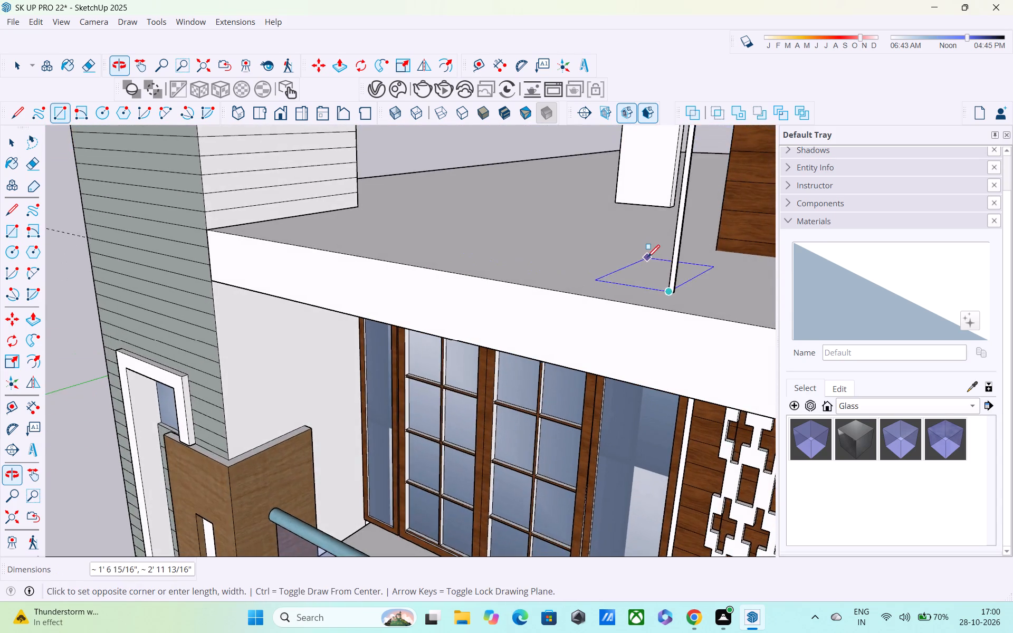
{"action": "scroll", "coordinate": [647, 258], "scroll_direction": "down", "scroll_amount": 5}
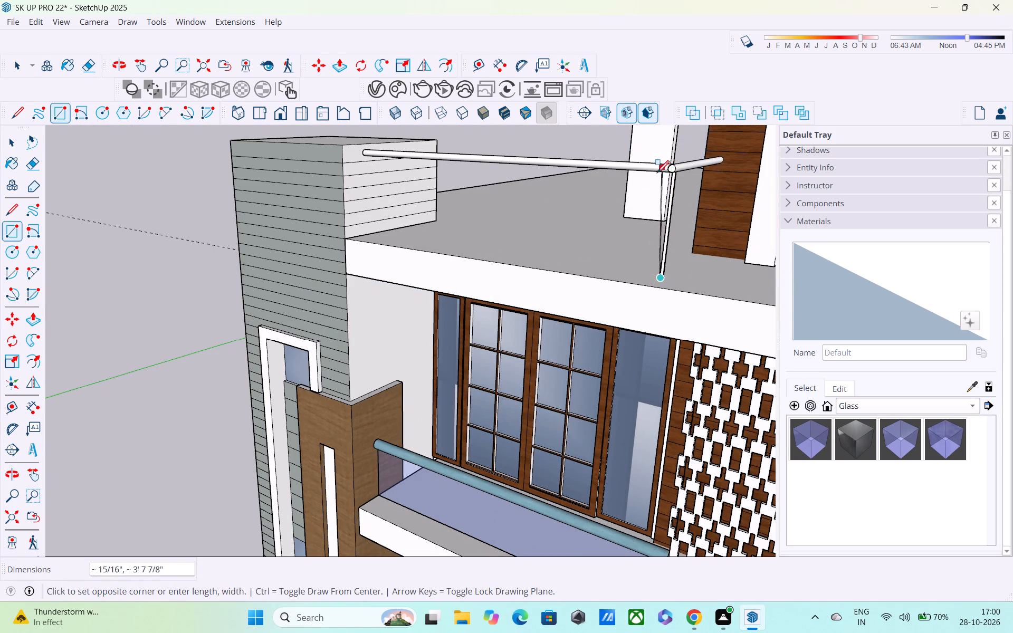
{"action": "scroll", "coordinate": [664, 181], "scroll_direction": "up", "scroll_amount": 8}
{"action": "middle_click_drag", "start_coordinate": [687, 176], "coordinate": [741, 177]}
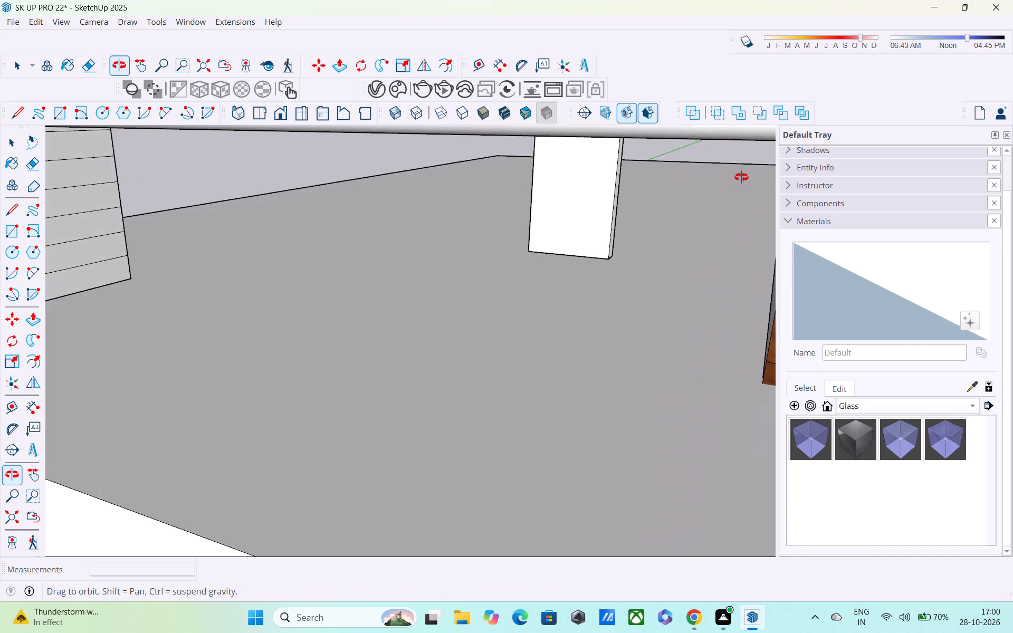
{"action": "middle_click_drag", "start_coordinate": [741, 177], "coordinate": [558, 186]}
{"action": "scroll", "coordinate": [501, 206], "scroll_direction": "down", "scroll_amount": 6}
{"action": "middle_click_drag", "start_coordinate": [272, 276], "coordinate": [591, 215]}
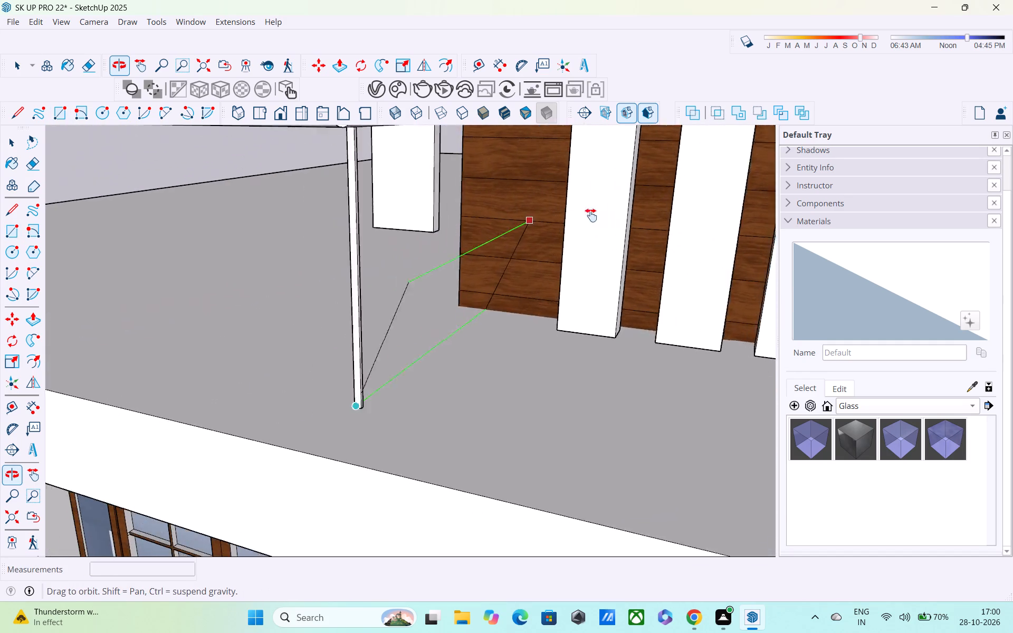
{"action": "middle_click_drag", "start_coordinate": [591, 215], "coordinate": [639, 214]}
{"action": "middle_click_drag", "start_coordinate": [524, 242], "coordinate": [553, 267], "text": "shift"}
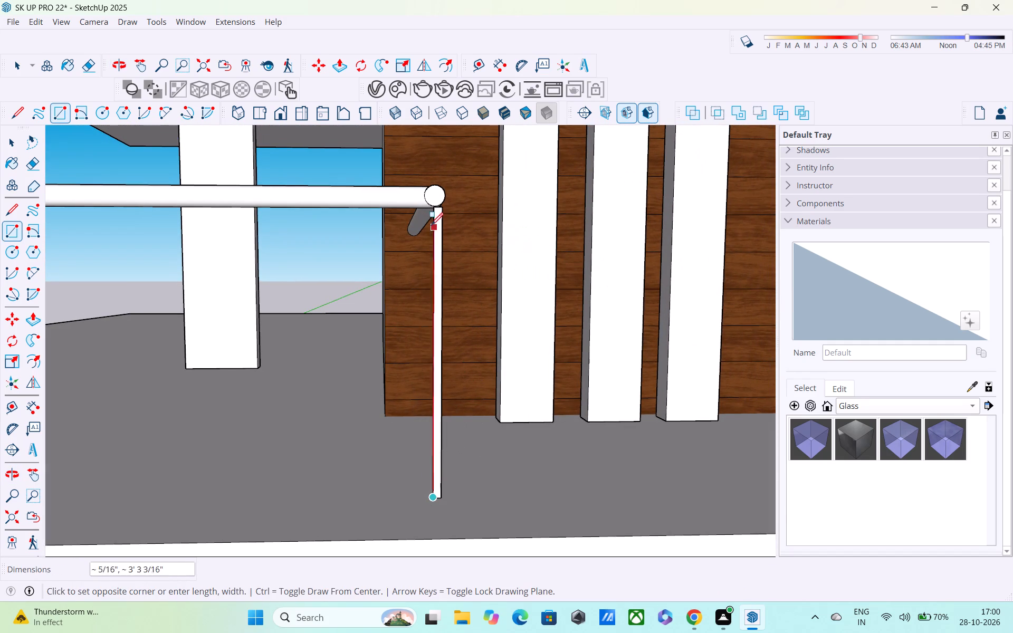
{"action": "middle_click_drag", "start_coordinate": [358, 213], "coordinate": [564, 205]}
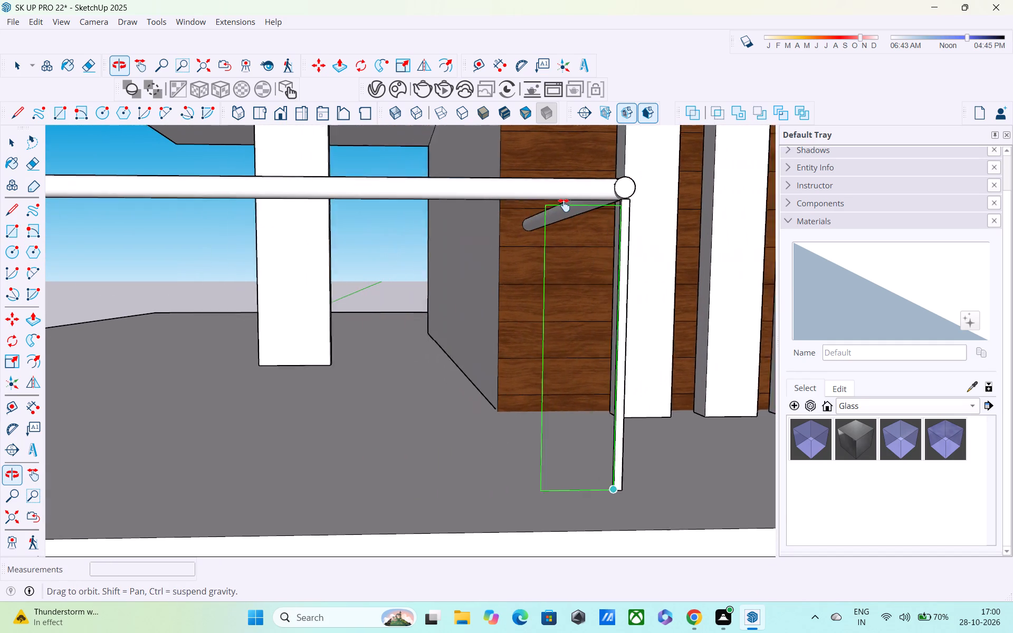
{"action": "middle_click_drag", "start_coordinate": [564, 205], "coordinate": [569, 205]}
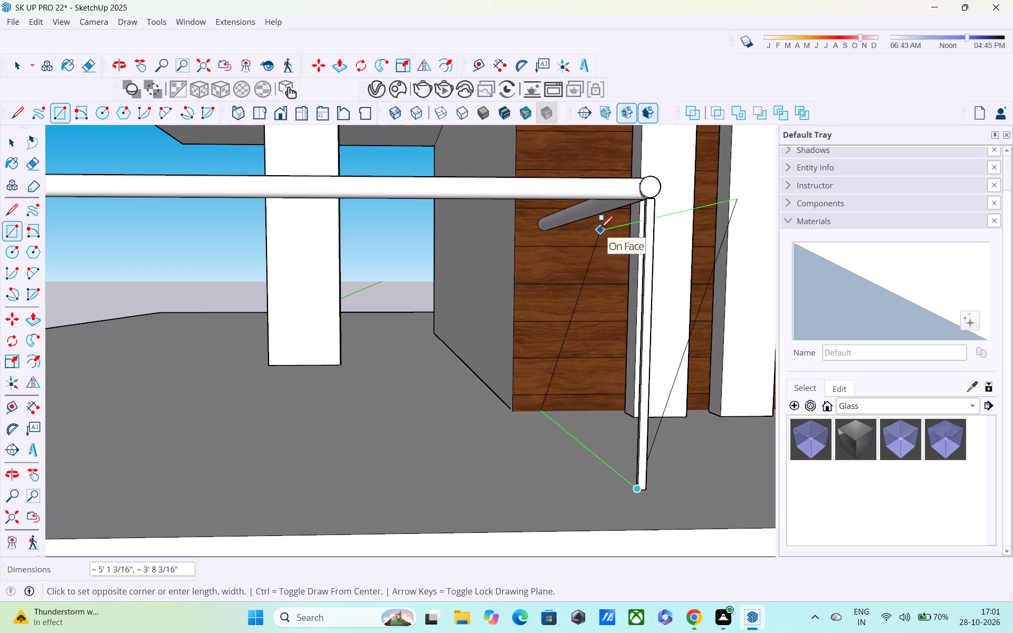
{"action": "middle_click_drag", "start_coordinate": [599, 228], "coordinate": [570, 198], "text": "shift"}
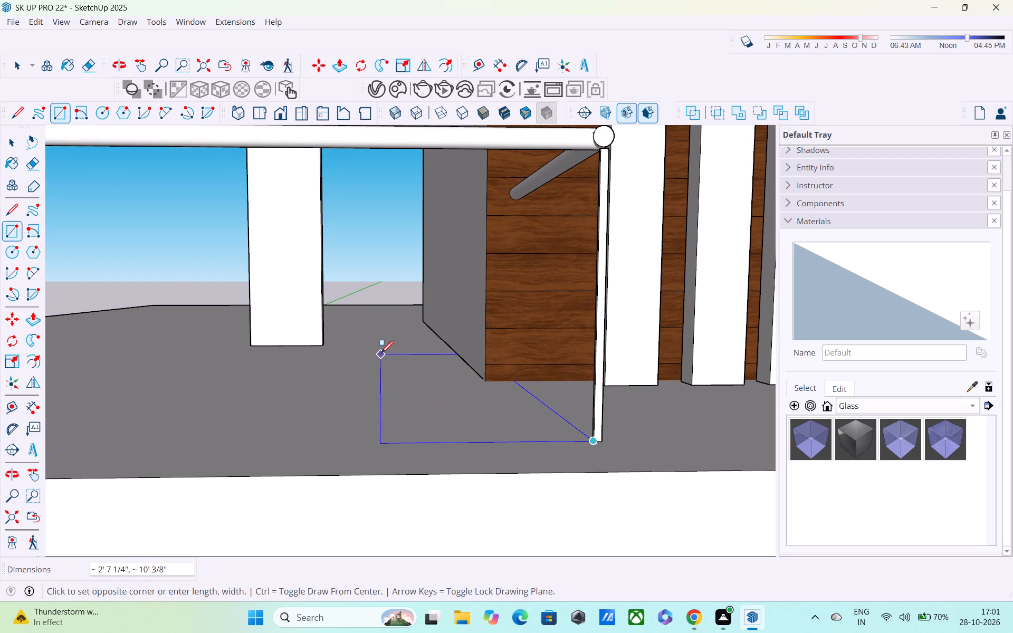
{"action": "scroll", "coordinate": [381, 354], "scroll_direction": "down", "scroll_amount": 5}
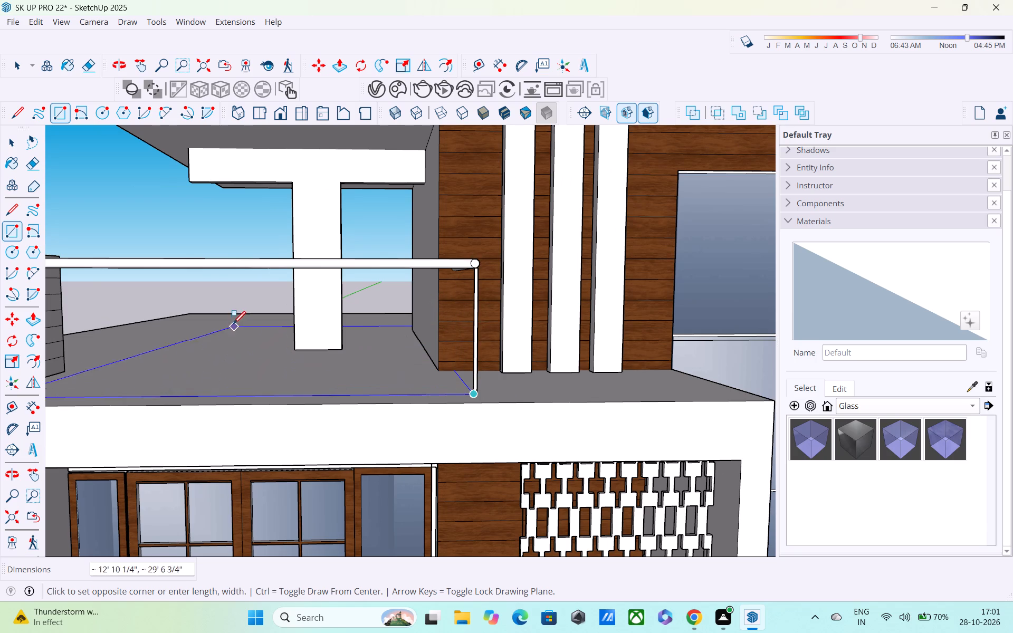
{"action": "scroll", "coordinate": [234, 324], "scroll_direction": "down", "scroll_amount": 1}
{"action": "scroll", "coordinate": [418, 322], "scroll_direction": "down", "scroll_amount": 1, "text": "shift"}
{"action": "middle_click_drag", "start_coordinate": [305, 337], "coordinate": [571, 316]}
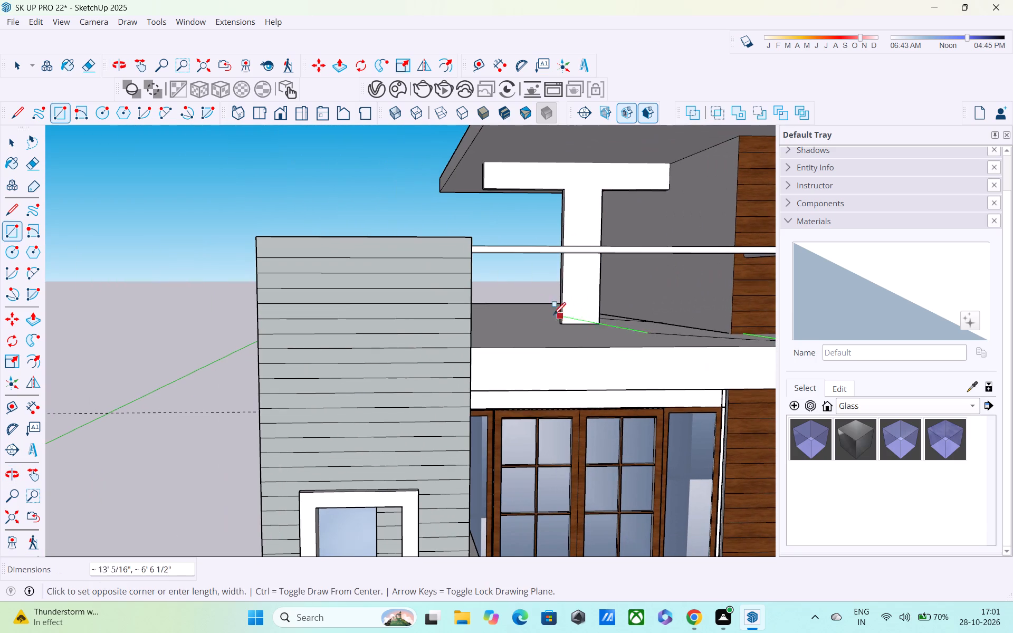
{"action": "middle_click_drag", "start_coordinate": [489, 277], "coordinate": [405, 287]}
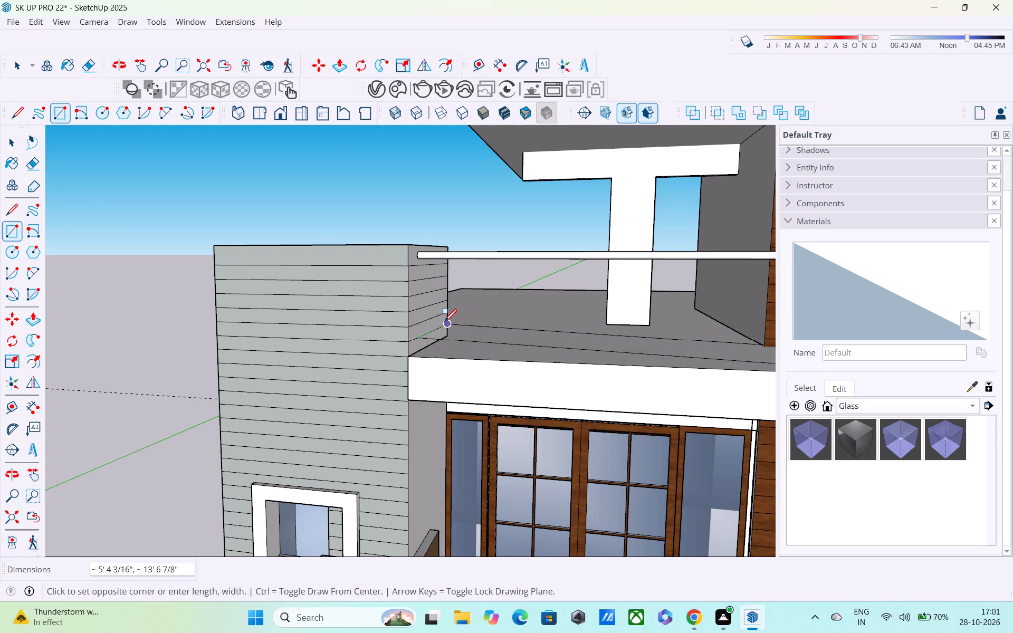
{"action": "scroll", "coordinate": [463, 350], "scroll_direction": "down", "scroll_amount": 6}
{"action": "middle_click_drag", "start_coordinate": [473, 350], "coordinate": [379, 345], "text": "shift"}
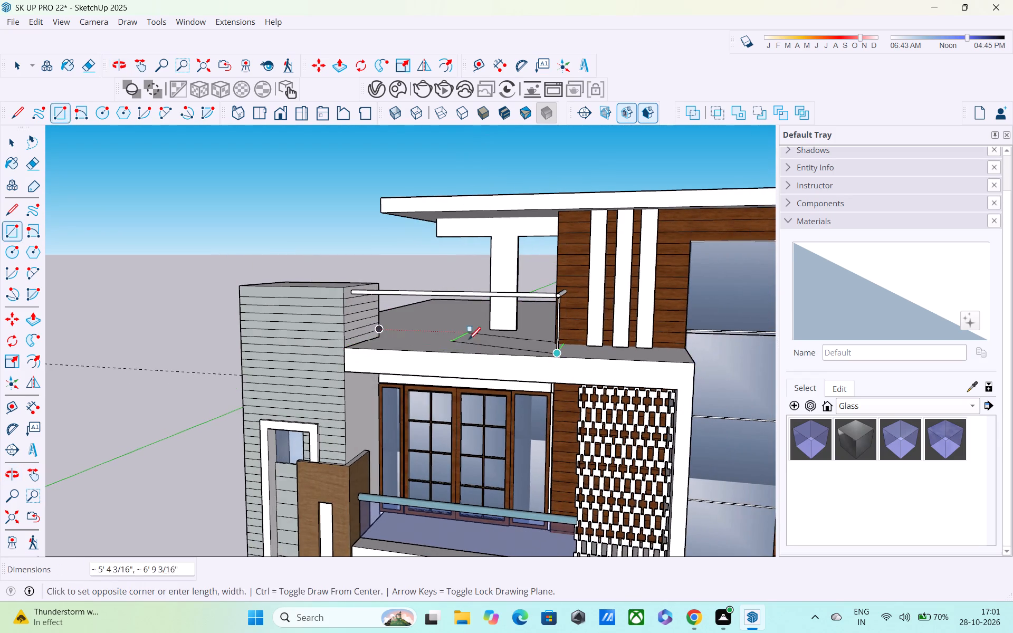
{"action": "middle_click_drag", "start_coordinate": [469, 342], "coordinate": [375, 435]}
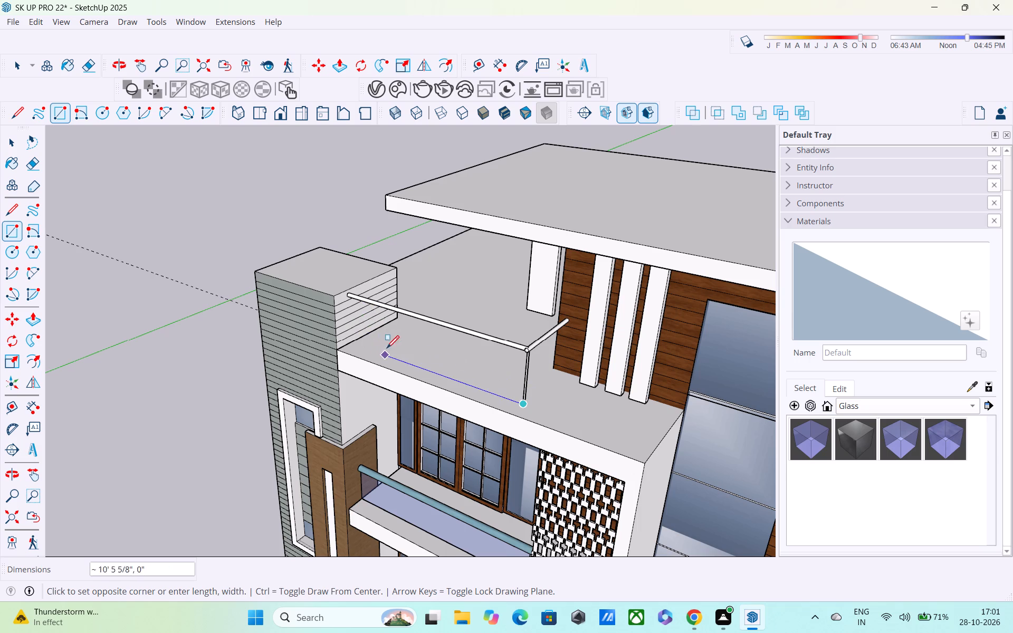
{"action": "middle_click_drag", "start_coordinate": [385, 349], "coordinate": [313, 298]}
{"action": "scroll", "coordinate": [408, 380], "scroll_direction": "up", "scroll_amount": 5}
{"action": "scroll", "coordinate": [394, 338], "scroll_direction": "up", "scroll_amount": 4}
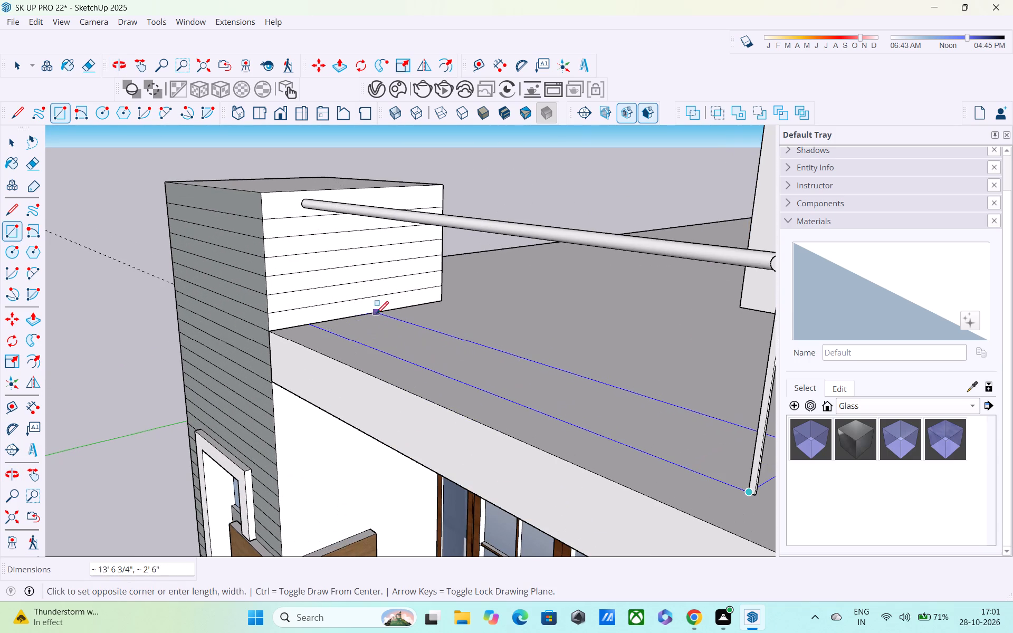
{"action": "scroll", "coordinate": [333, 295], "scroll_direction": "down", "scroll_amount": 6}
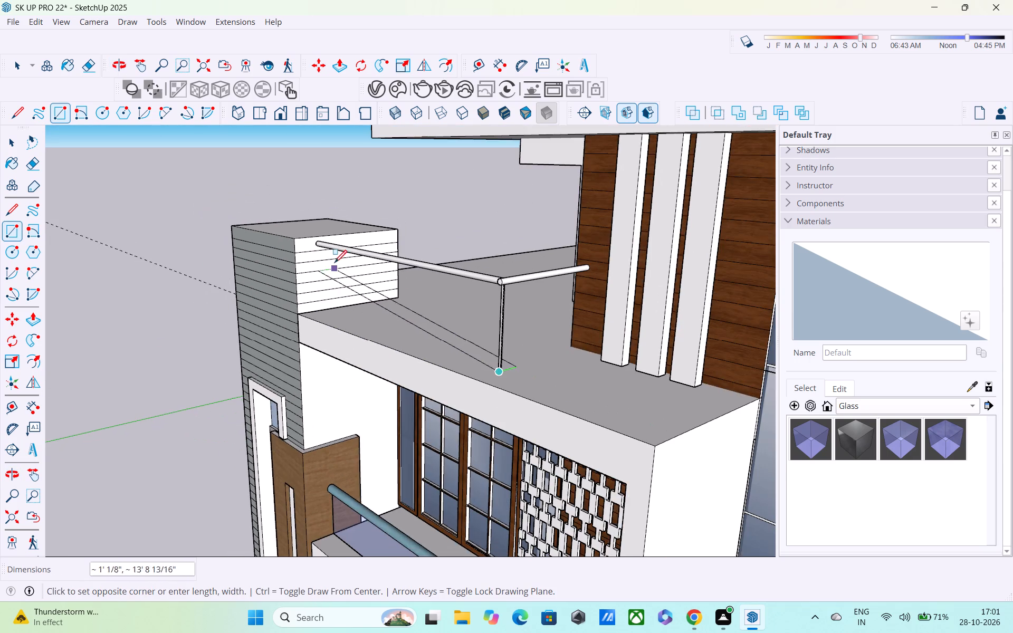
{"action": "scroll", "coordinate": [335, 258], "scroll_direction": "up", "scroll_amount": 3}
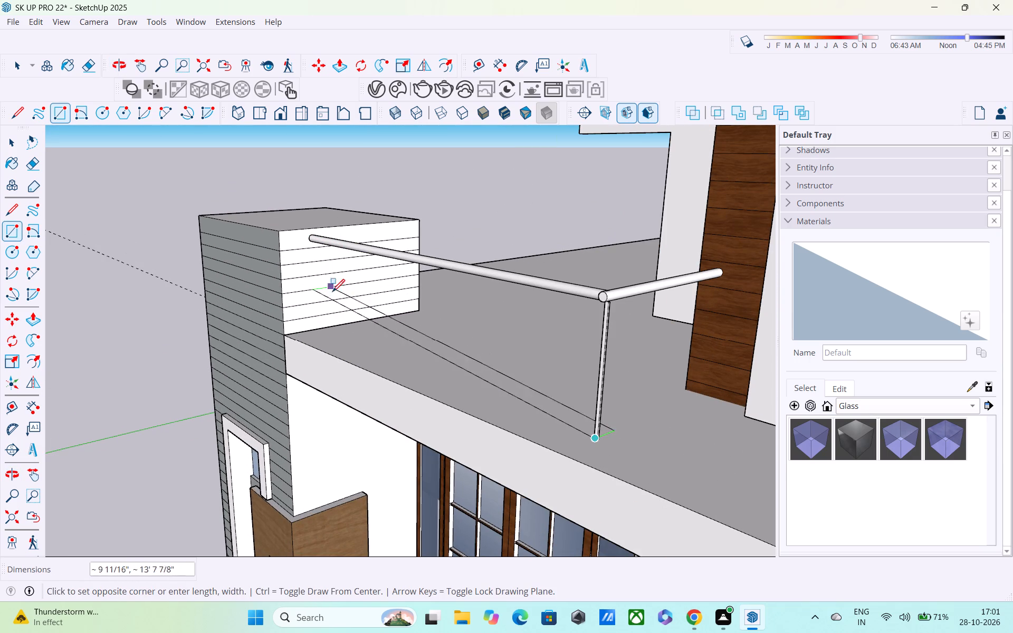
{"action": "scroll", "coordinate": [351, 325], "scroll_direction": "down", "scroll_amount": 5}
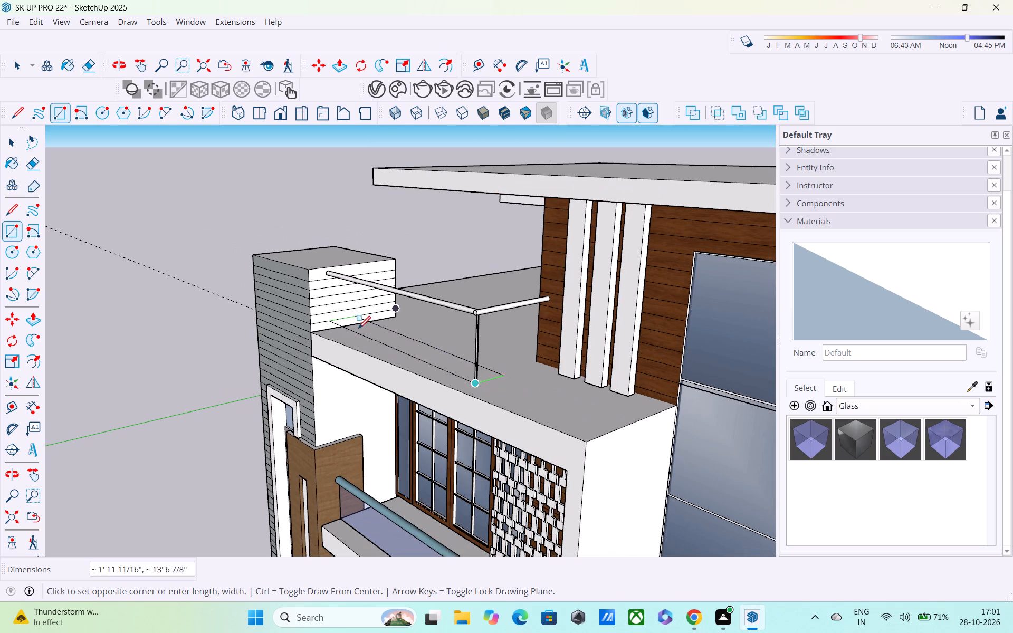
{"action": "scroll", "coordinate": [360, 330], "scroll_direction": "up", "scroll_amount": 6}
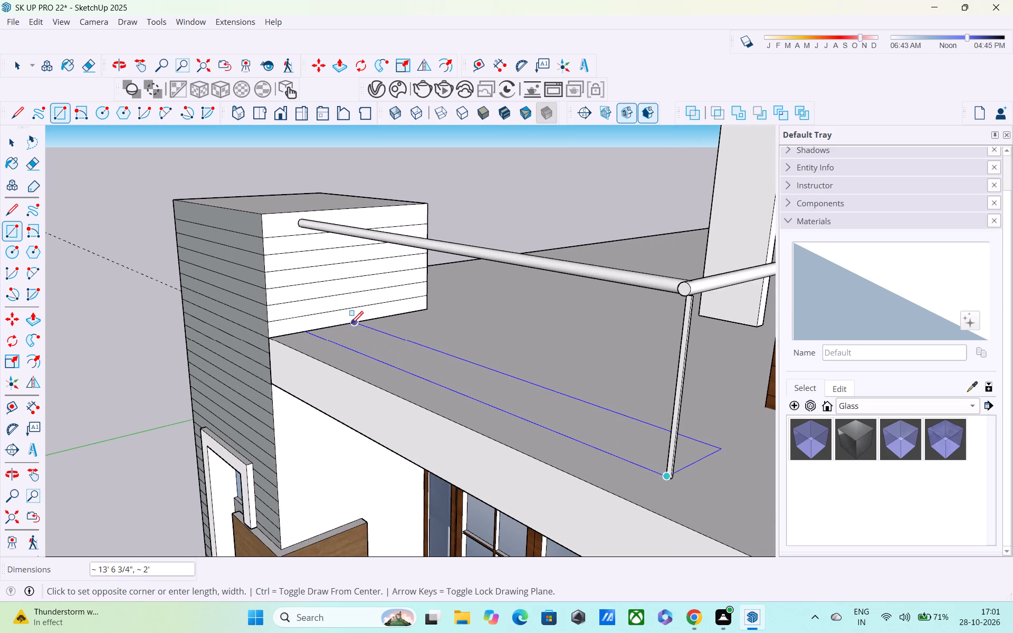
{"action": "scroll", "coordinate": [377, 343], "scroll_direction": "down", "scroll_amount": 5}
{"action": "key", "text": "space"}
Draw a line about 13' 6 13/16" long across the terrace floor from the corner post's base to the clad wall block.
{"action": "key", "text": "l"}
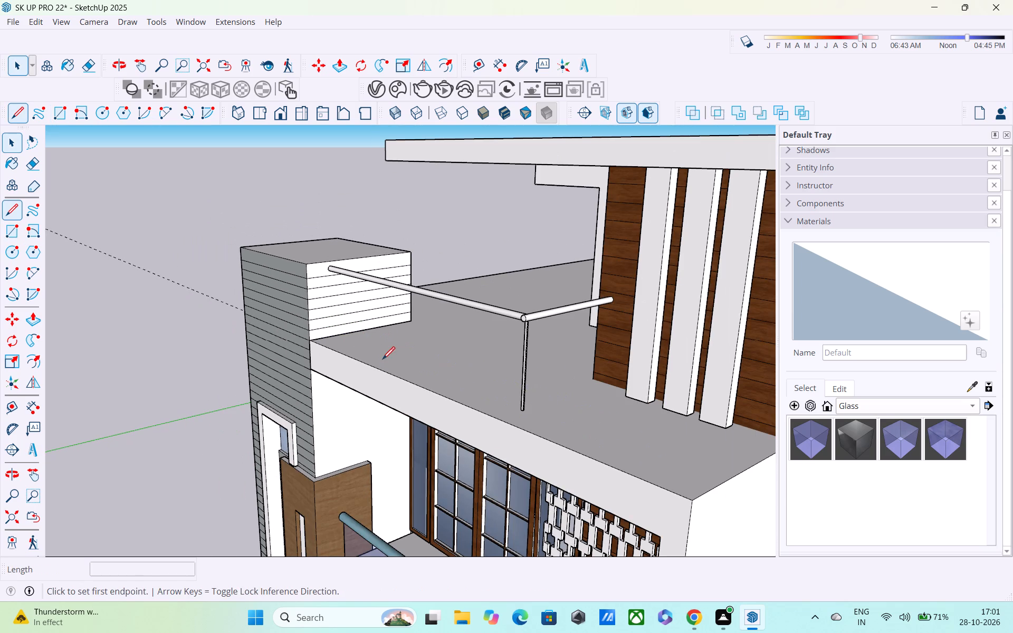
{"action": "scroll", "coordinate": [473, 370], "scroll_direction": "up", "scroll_amount": 2}
{"action": "middle_click_drag", "start_coordinate": [533, 420], "coordinate": [744, 442]}
{"action": "scroll", "coordinate": [597, 400], "scroll_direction": "up", "scroll_amount": 5}
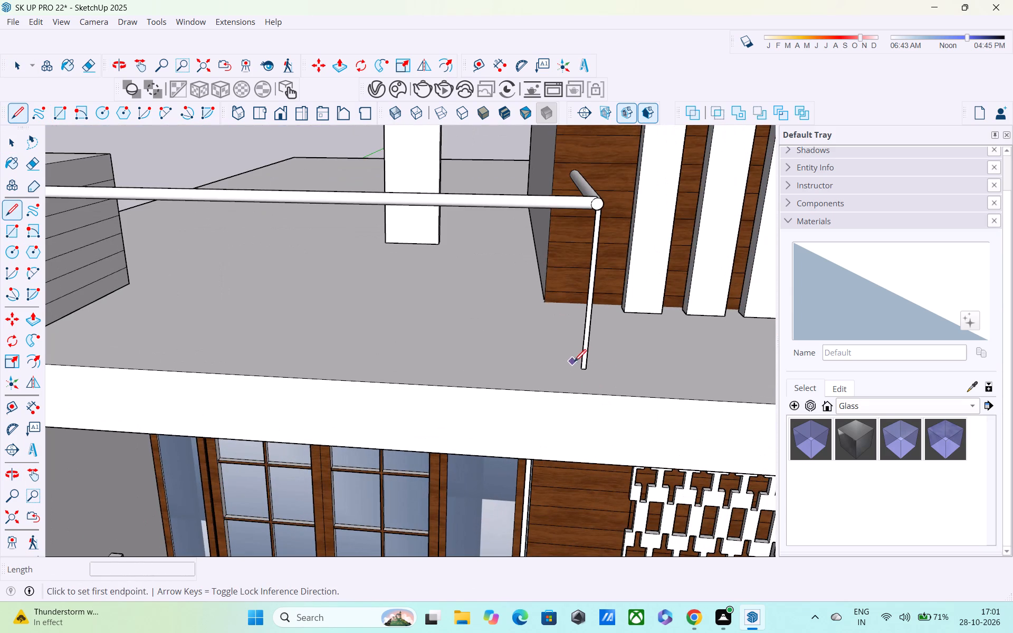
{"action": "left_click", "coordinate": [579, 368]}
{"action": "middle_click_drag", "start_coordinate": [391, 346], "coordinate": [598, 361], "text": "shift"}
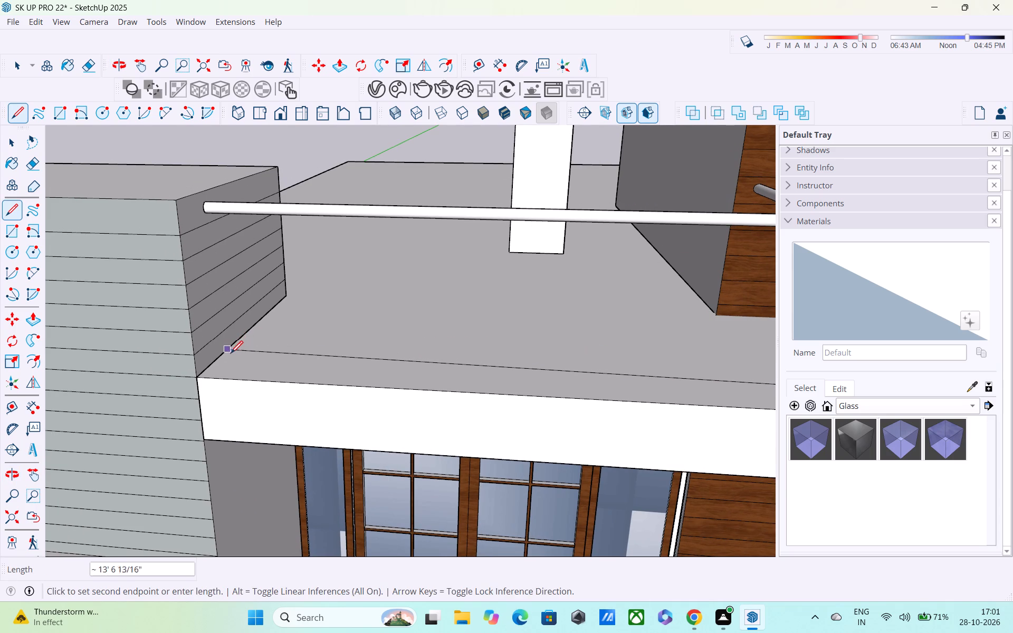
{"action": "left_click", "coordinate": [229, 358]}
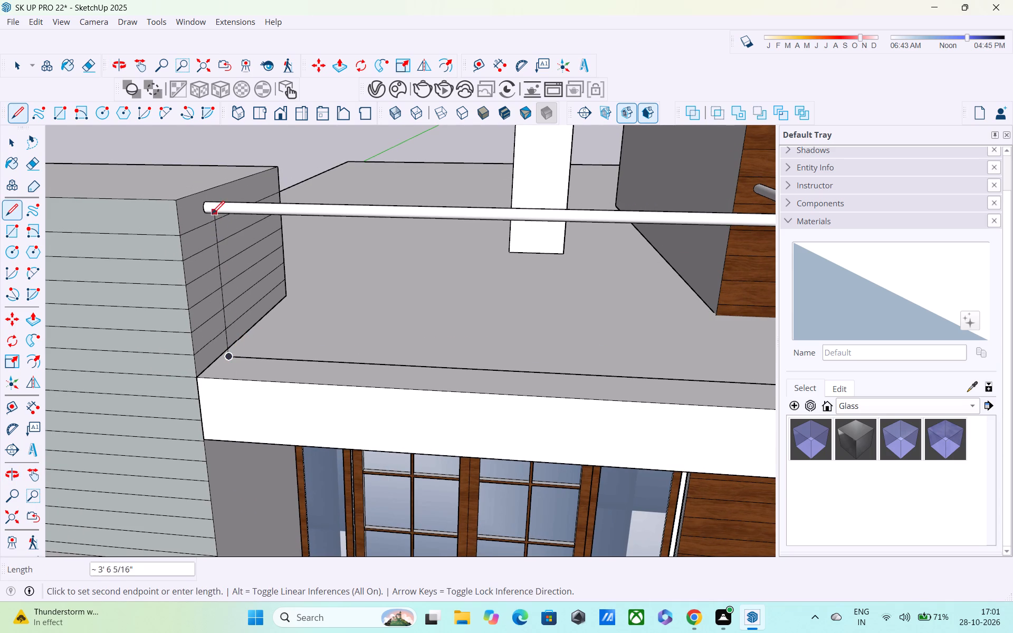
{"action": "scroll", "coordinate": [229, 351], "scroll_direction": "up", "scroll_amount": 16}
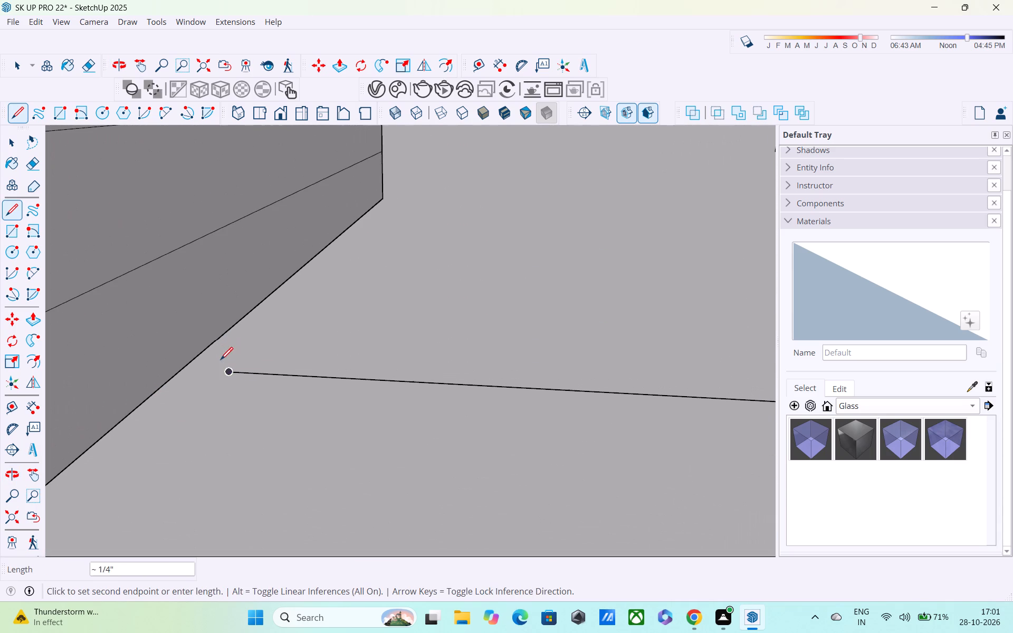
{"action": "left_click", "coordinate": [184, 367]}
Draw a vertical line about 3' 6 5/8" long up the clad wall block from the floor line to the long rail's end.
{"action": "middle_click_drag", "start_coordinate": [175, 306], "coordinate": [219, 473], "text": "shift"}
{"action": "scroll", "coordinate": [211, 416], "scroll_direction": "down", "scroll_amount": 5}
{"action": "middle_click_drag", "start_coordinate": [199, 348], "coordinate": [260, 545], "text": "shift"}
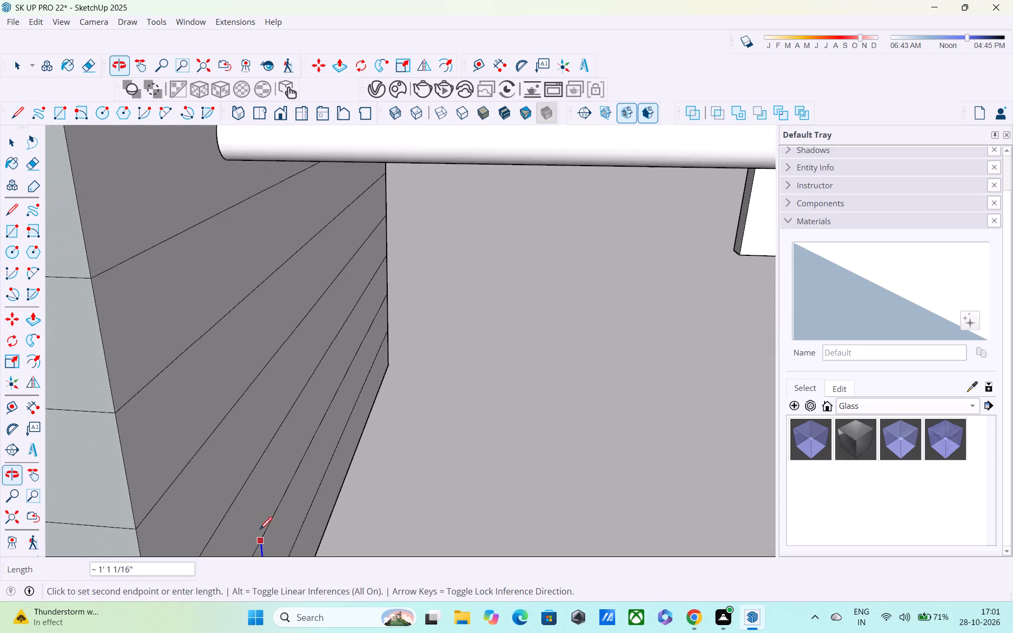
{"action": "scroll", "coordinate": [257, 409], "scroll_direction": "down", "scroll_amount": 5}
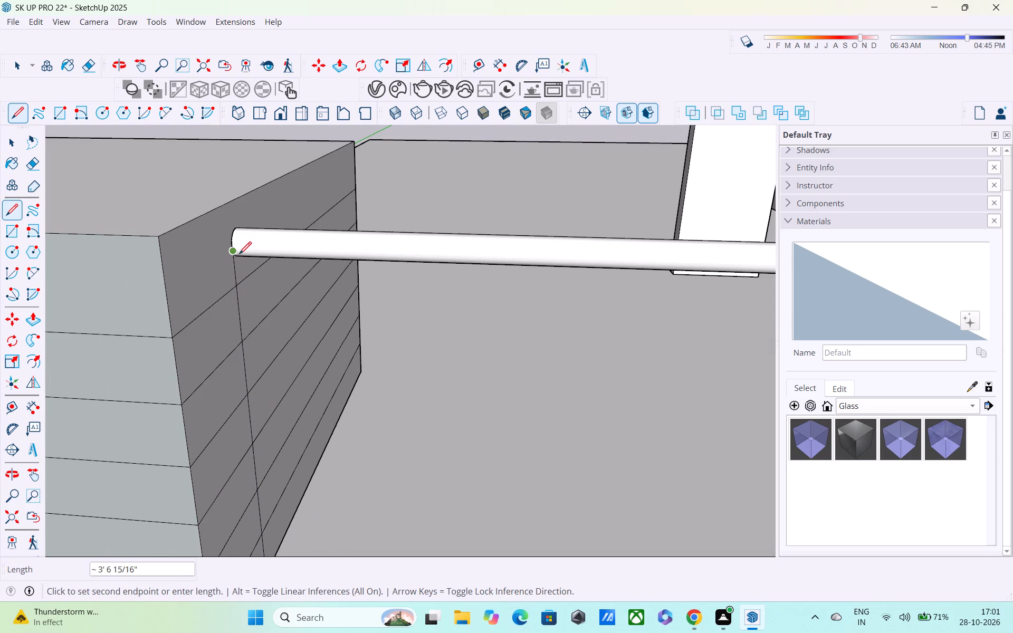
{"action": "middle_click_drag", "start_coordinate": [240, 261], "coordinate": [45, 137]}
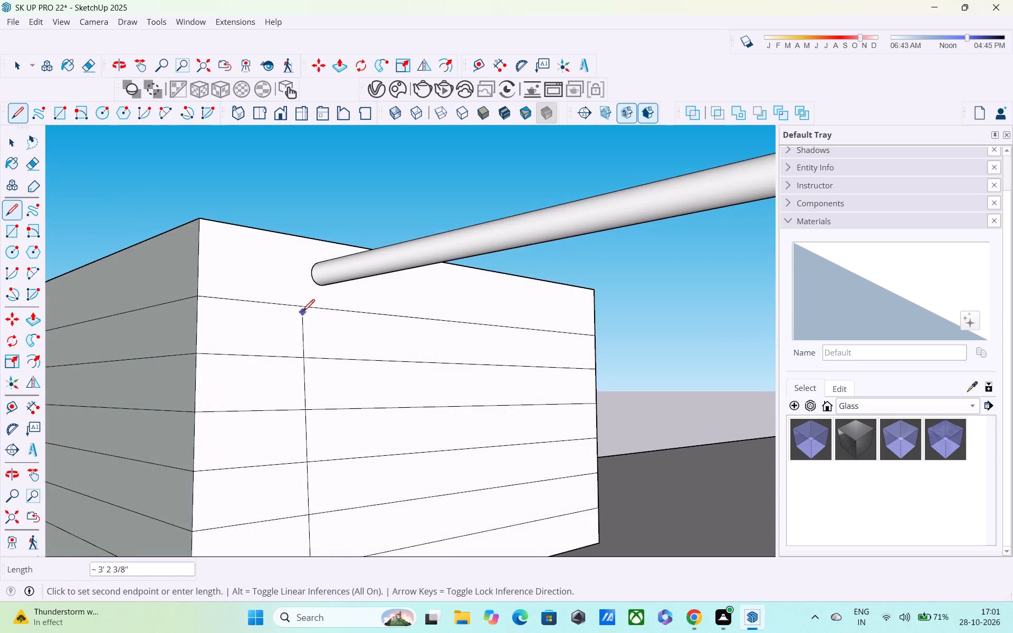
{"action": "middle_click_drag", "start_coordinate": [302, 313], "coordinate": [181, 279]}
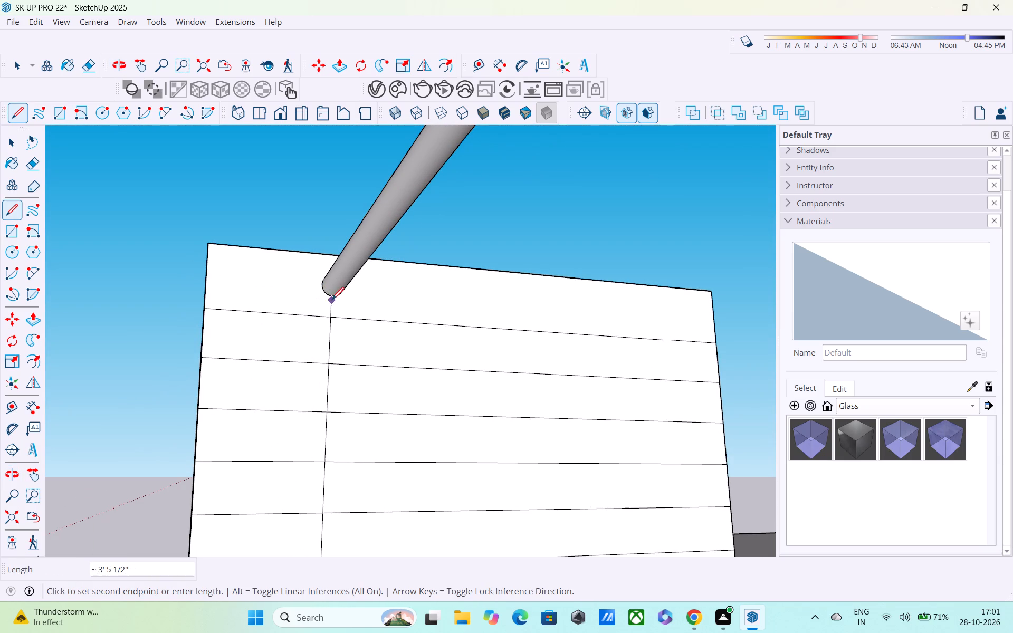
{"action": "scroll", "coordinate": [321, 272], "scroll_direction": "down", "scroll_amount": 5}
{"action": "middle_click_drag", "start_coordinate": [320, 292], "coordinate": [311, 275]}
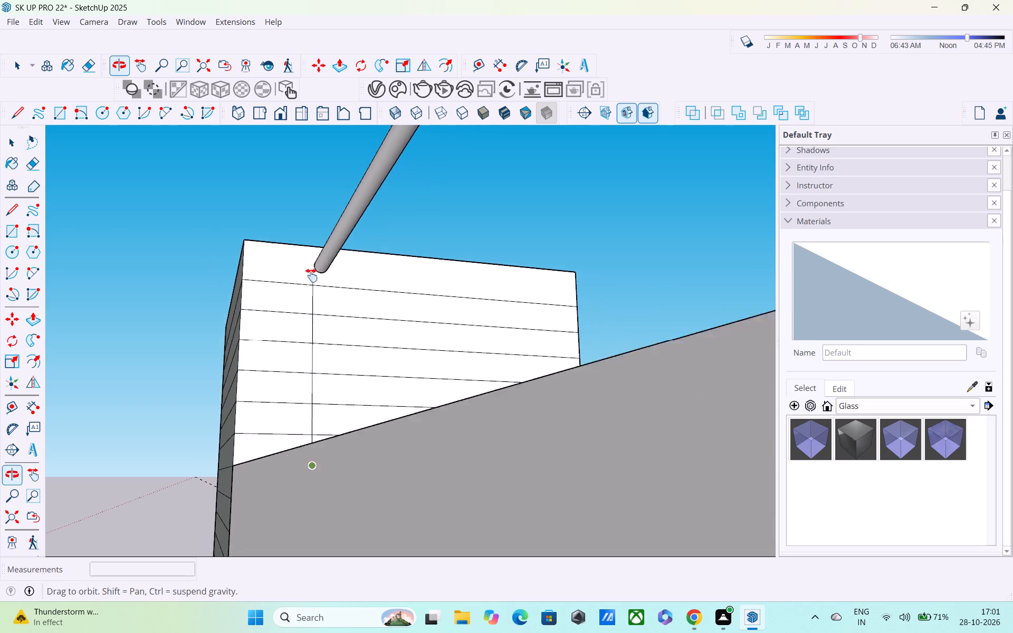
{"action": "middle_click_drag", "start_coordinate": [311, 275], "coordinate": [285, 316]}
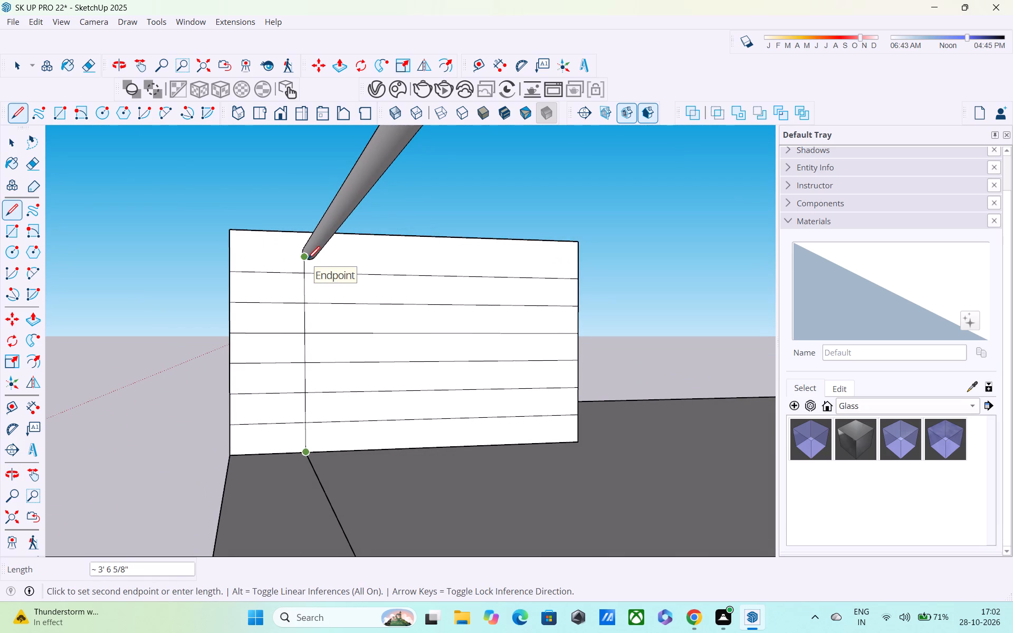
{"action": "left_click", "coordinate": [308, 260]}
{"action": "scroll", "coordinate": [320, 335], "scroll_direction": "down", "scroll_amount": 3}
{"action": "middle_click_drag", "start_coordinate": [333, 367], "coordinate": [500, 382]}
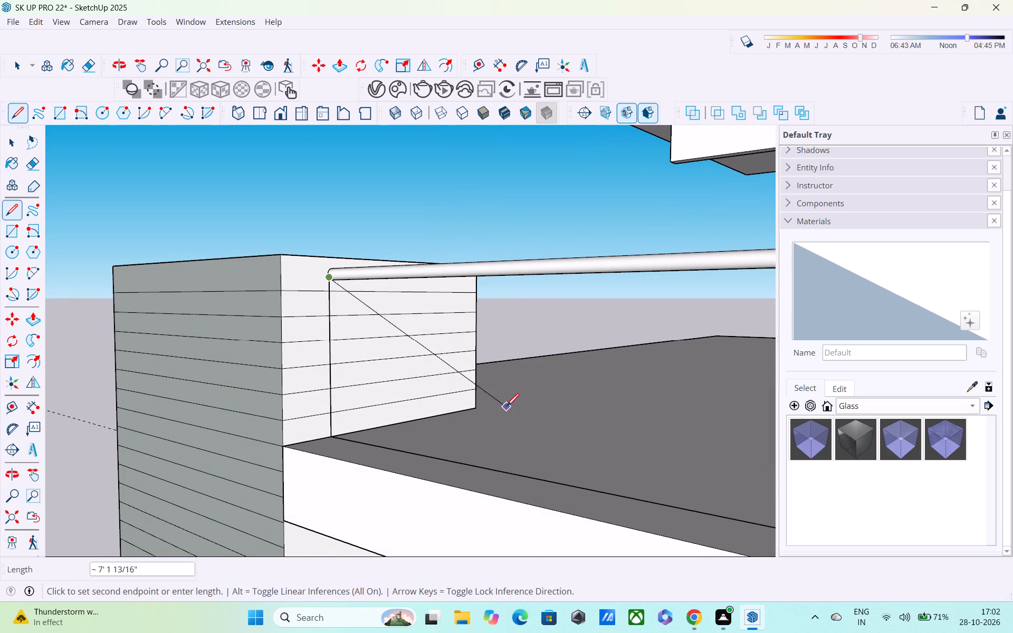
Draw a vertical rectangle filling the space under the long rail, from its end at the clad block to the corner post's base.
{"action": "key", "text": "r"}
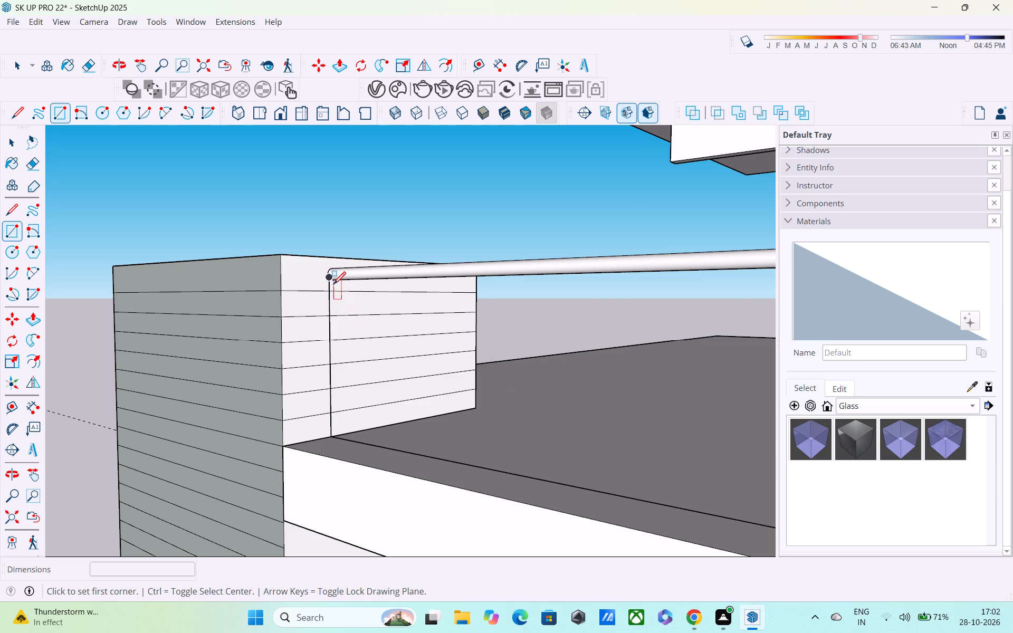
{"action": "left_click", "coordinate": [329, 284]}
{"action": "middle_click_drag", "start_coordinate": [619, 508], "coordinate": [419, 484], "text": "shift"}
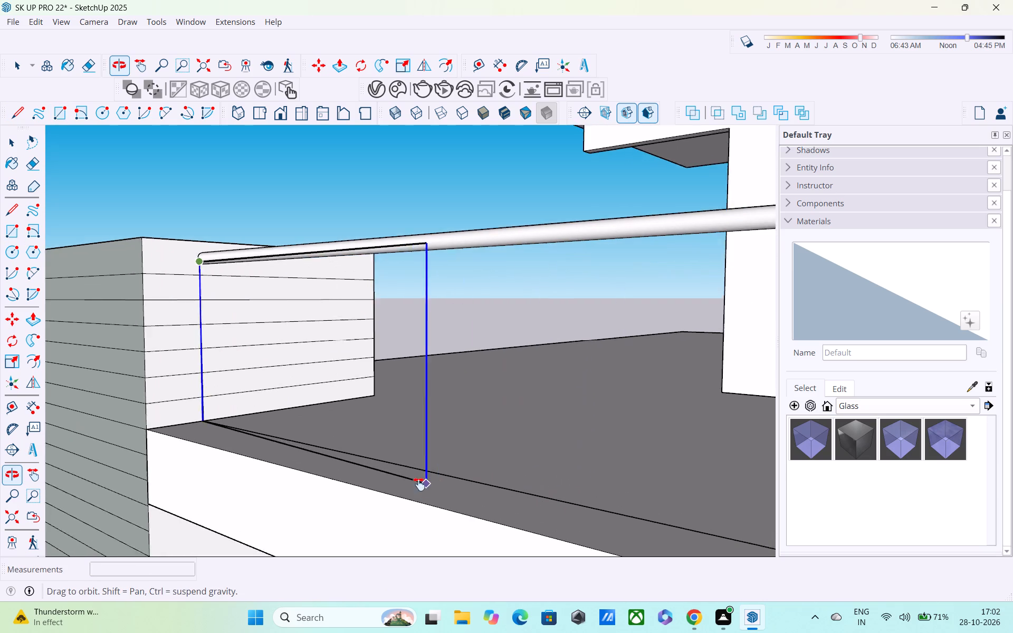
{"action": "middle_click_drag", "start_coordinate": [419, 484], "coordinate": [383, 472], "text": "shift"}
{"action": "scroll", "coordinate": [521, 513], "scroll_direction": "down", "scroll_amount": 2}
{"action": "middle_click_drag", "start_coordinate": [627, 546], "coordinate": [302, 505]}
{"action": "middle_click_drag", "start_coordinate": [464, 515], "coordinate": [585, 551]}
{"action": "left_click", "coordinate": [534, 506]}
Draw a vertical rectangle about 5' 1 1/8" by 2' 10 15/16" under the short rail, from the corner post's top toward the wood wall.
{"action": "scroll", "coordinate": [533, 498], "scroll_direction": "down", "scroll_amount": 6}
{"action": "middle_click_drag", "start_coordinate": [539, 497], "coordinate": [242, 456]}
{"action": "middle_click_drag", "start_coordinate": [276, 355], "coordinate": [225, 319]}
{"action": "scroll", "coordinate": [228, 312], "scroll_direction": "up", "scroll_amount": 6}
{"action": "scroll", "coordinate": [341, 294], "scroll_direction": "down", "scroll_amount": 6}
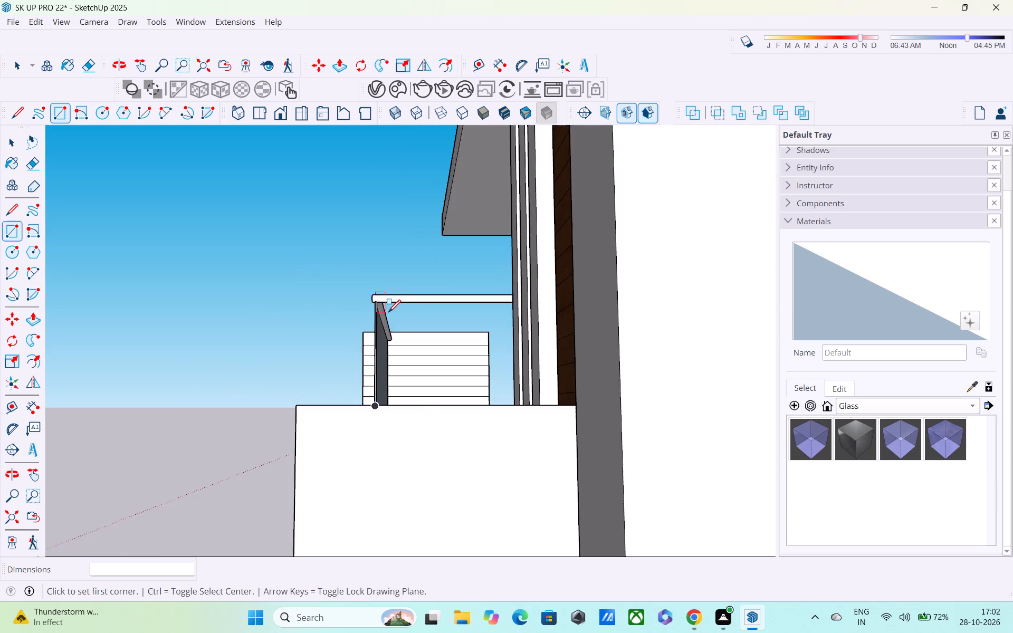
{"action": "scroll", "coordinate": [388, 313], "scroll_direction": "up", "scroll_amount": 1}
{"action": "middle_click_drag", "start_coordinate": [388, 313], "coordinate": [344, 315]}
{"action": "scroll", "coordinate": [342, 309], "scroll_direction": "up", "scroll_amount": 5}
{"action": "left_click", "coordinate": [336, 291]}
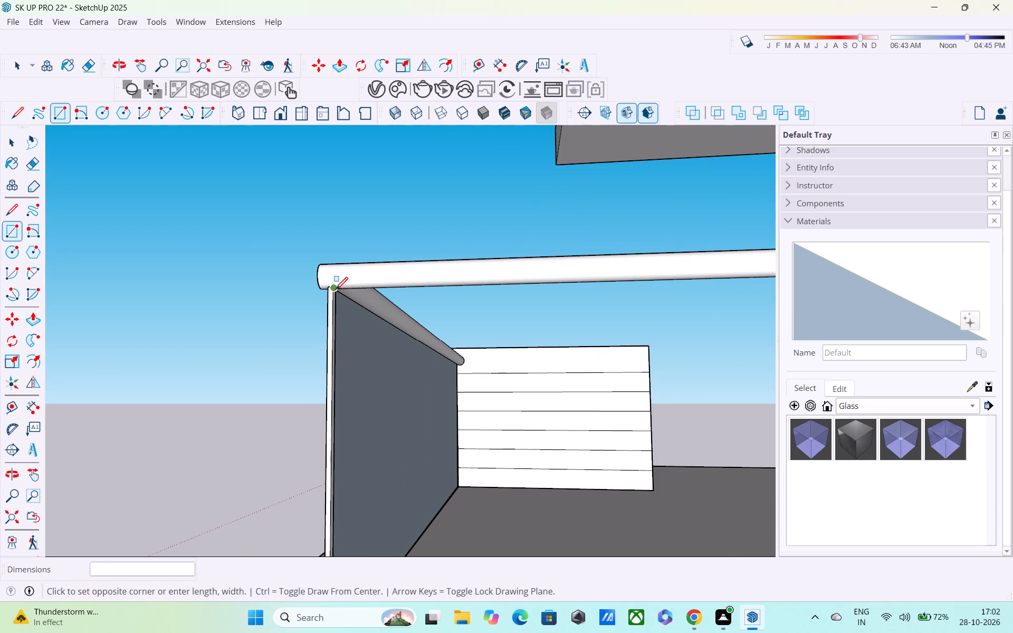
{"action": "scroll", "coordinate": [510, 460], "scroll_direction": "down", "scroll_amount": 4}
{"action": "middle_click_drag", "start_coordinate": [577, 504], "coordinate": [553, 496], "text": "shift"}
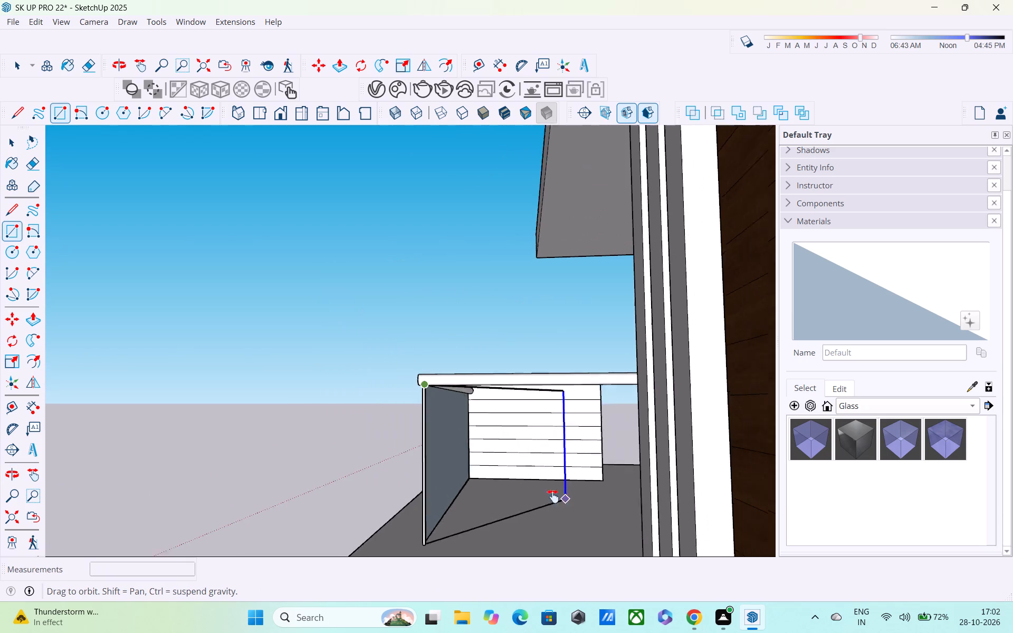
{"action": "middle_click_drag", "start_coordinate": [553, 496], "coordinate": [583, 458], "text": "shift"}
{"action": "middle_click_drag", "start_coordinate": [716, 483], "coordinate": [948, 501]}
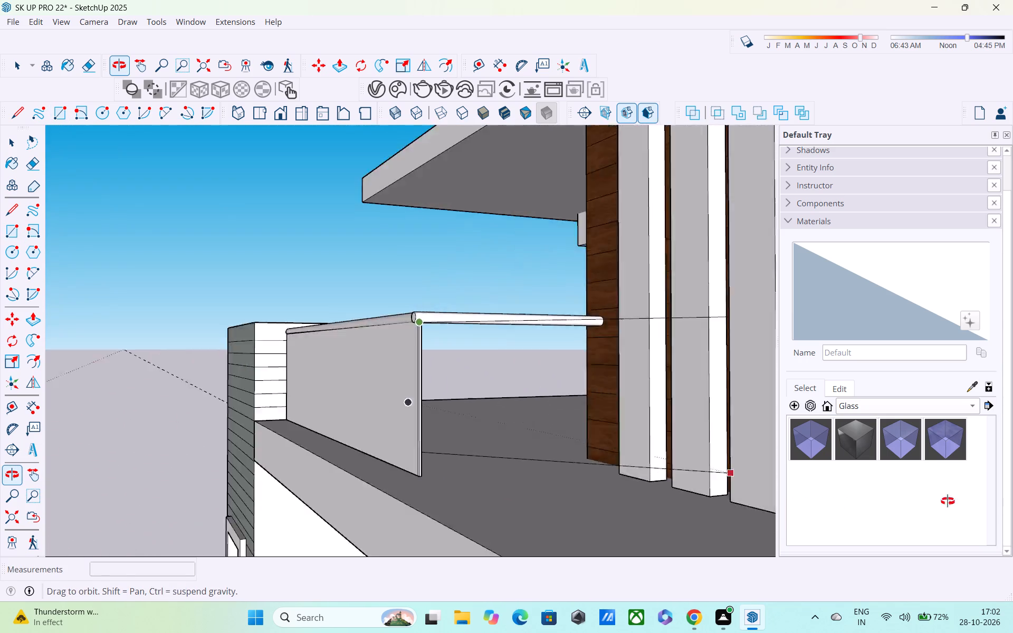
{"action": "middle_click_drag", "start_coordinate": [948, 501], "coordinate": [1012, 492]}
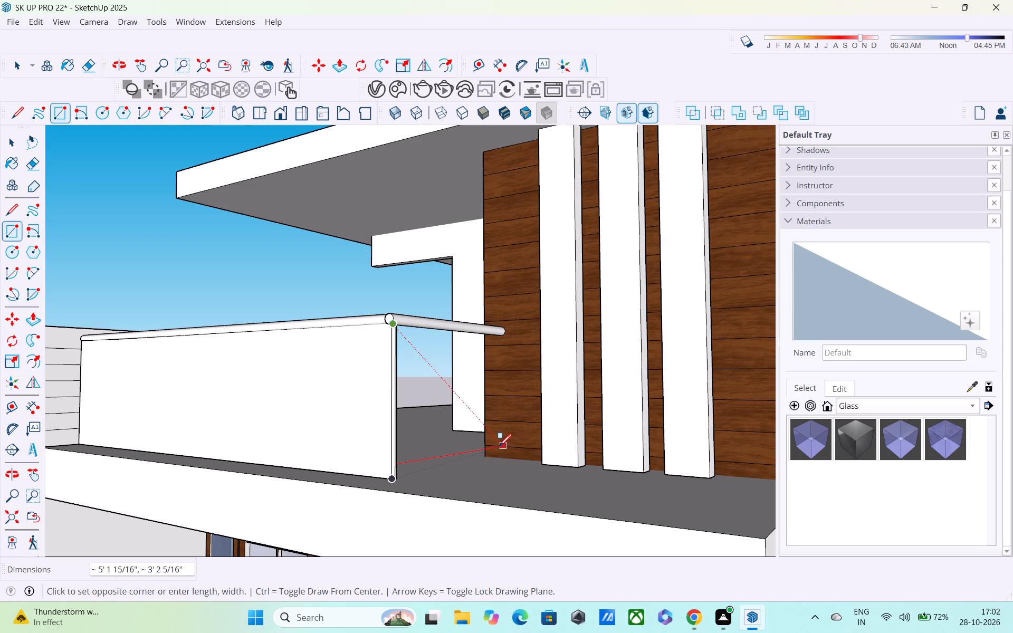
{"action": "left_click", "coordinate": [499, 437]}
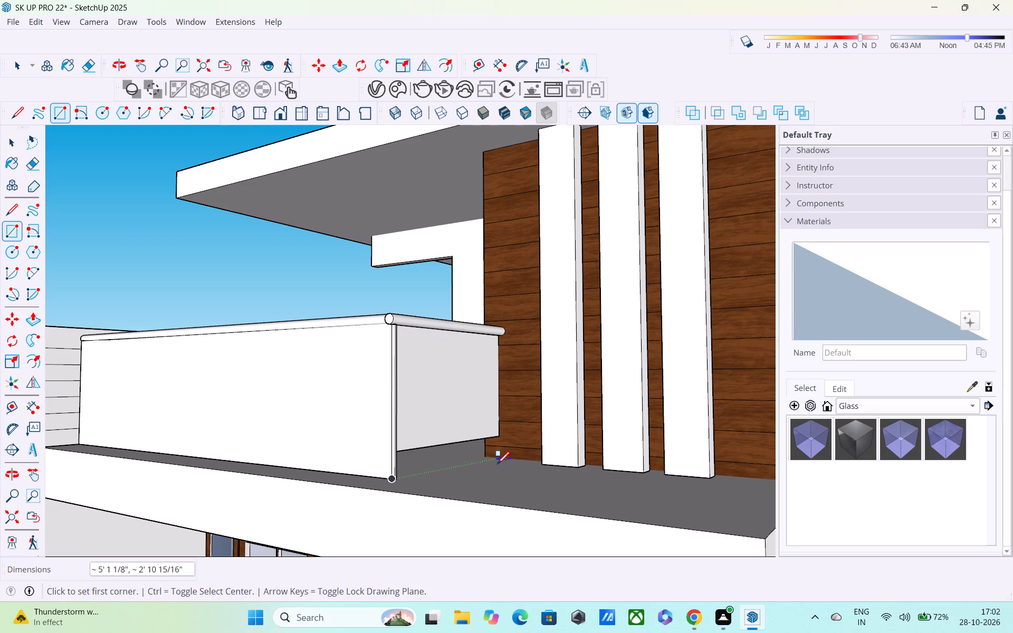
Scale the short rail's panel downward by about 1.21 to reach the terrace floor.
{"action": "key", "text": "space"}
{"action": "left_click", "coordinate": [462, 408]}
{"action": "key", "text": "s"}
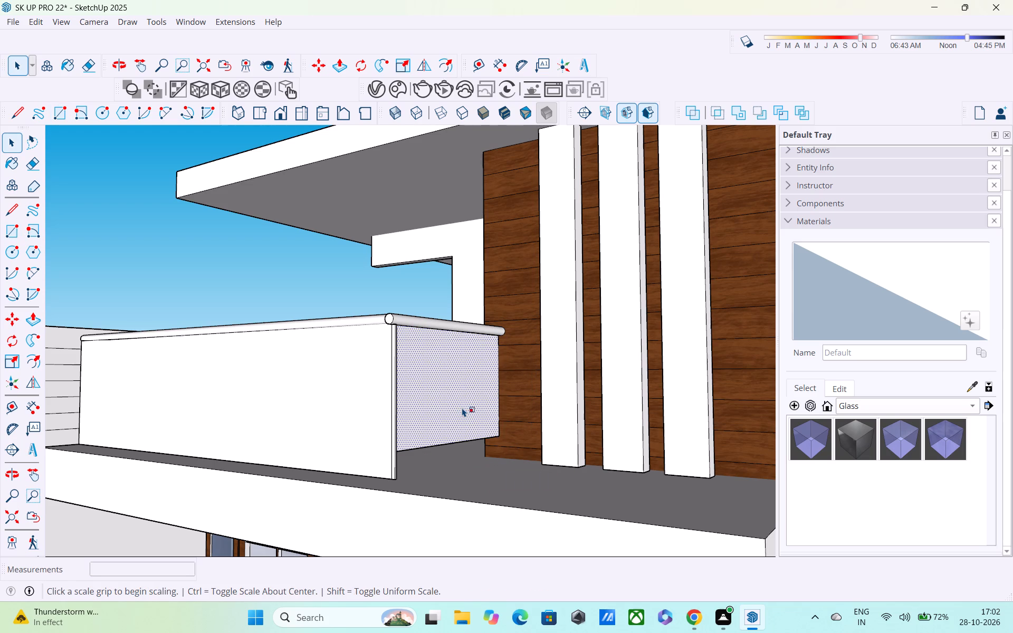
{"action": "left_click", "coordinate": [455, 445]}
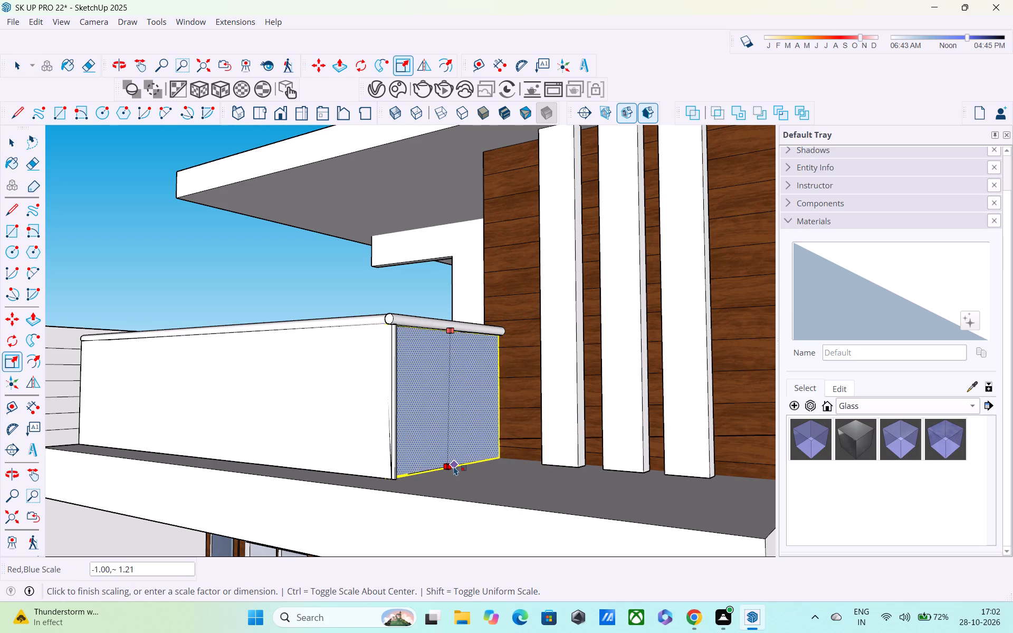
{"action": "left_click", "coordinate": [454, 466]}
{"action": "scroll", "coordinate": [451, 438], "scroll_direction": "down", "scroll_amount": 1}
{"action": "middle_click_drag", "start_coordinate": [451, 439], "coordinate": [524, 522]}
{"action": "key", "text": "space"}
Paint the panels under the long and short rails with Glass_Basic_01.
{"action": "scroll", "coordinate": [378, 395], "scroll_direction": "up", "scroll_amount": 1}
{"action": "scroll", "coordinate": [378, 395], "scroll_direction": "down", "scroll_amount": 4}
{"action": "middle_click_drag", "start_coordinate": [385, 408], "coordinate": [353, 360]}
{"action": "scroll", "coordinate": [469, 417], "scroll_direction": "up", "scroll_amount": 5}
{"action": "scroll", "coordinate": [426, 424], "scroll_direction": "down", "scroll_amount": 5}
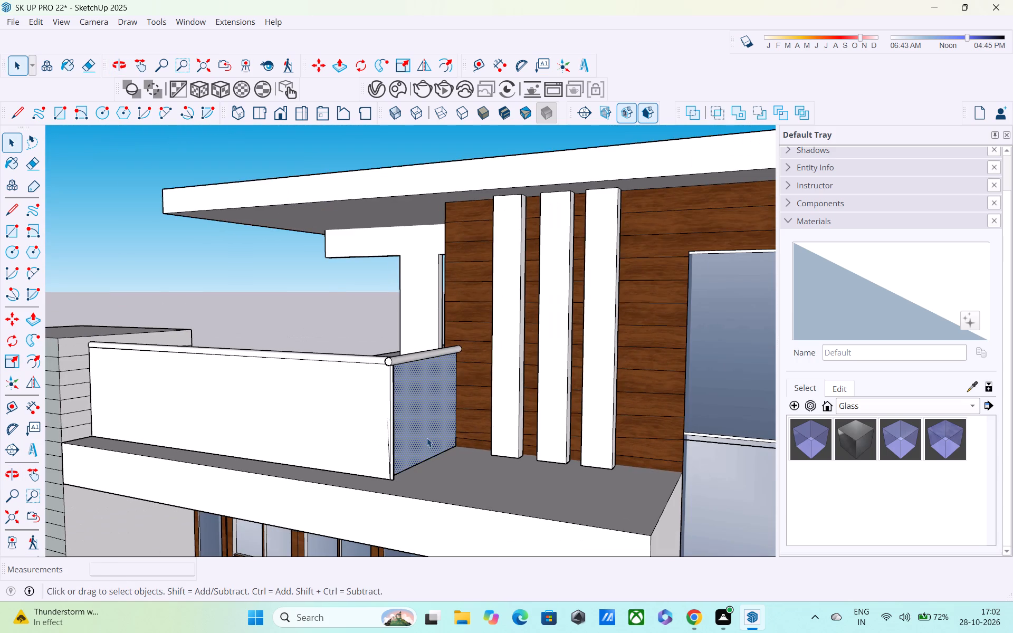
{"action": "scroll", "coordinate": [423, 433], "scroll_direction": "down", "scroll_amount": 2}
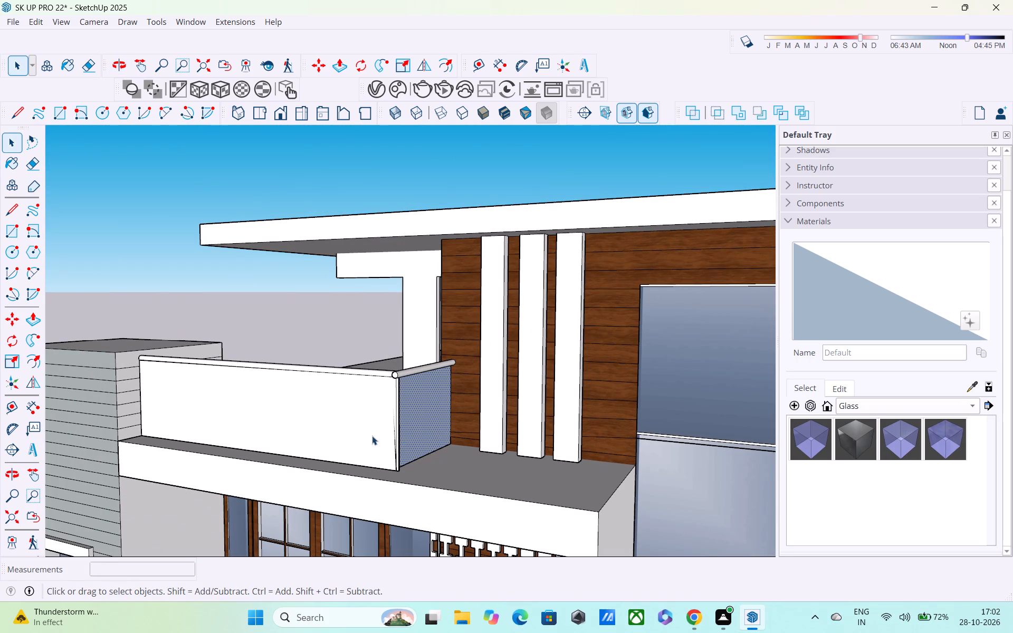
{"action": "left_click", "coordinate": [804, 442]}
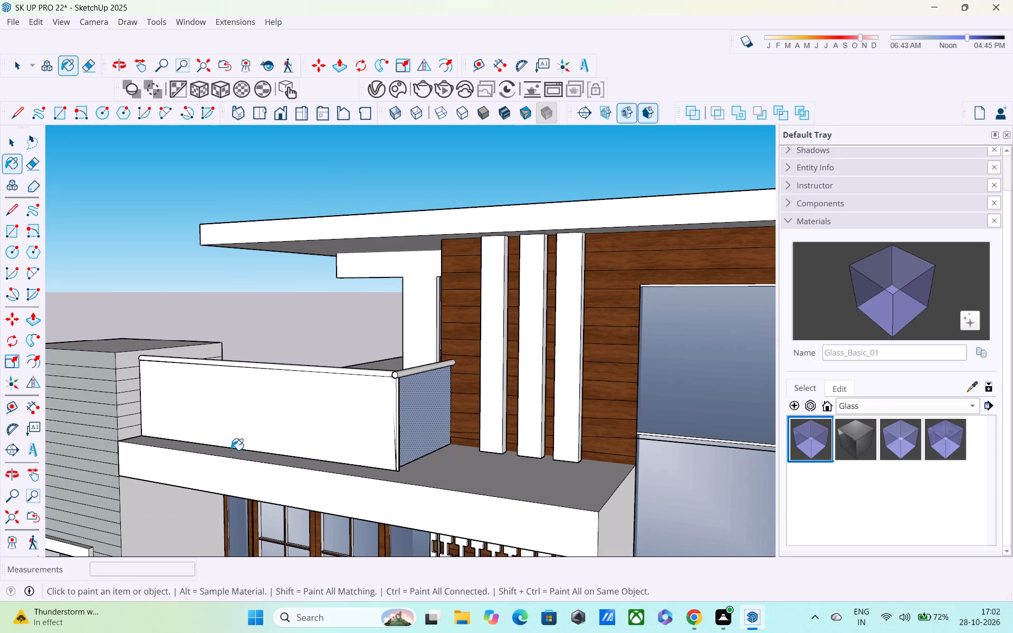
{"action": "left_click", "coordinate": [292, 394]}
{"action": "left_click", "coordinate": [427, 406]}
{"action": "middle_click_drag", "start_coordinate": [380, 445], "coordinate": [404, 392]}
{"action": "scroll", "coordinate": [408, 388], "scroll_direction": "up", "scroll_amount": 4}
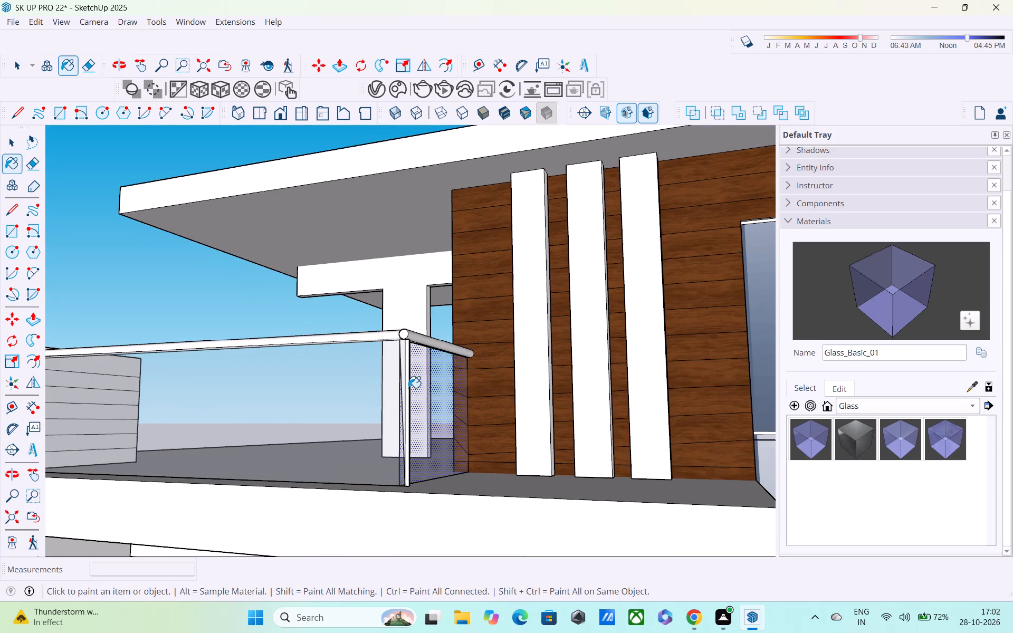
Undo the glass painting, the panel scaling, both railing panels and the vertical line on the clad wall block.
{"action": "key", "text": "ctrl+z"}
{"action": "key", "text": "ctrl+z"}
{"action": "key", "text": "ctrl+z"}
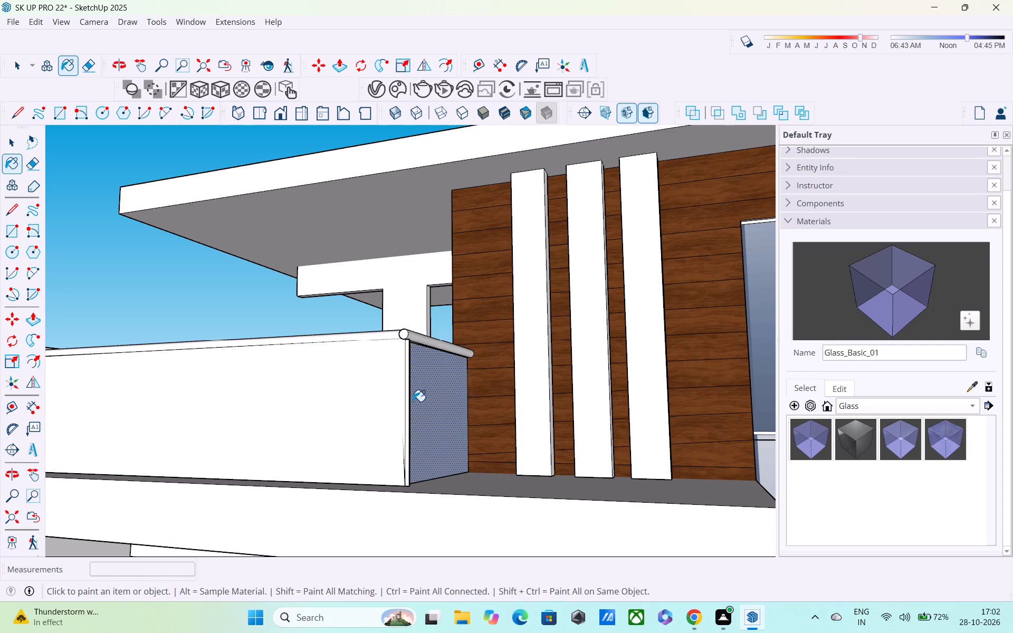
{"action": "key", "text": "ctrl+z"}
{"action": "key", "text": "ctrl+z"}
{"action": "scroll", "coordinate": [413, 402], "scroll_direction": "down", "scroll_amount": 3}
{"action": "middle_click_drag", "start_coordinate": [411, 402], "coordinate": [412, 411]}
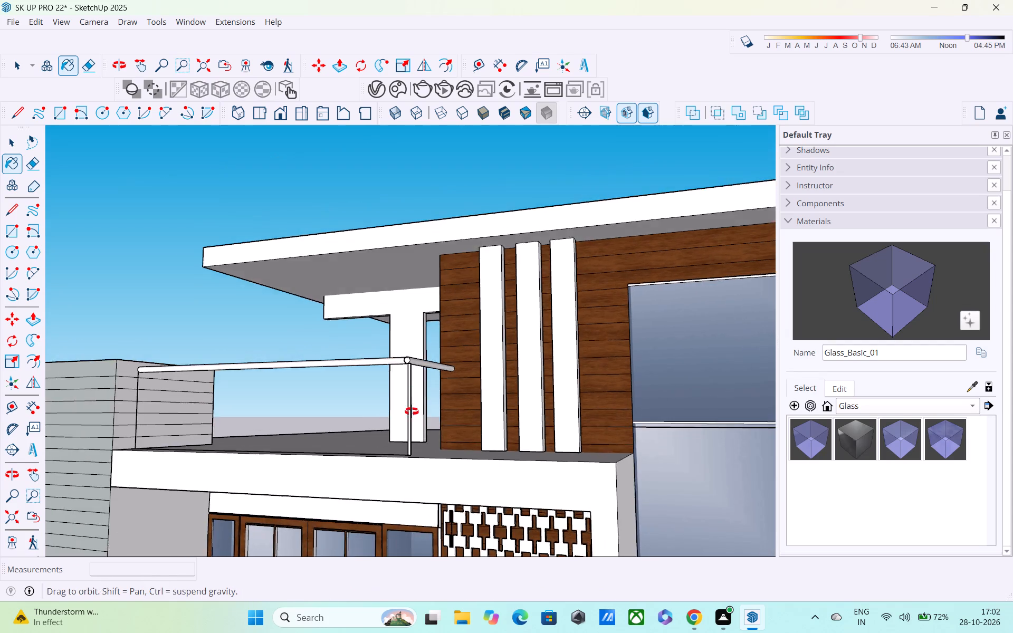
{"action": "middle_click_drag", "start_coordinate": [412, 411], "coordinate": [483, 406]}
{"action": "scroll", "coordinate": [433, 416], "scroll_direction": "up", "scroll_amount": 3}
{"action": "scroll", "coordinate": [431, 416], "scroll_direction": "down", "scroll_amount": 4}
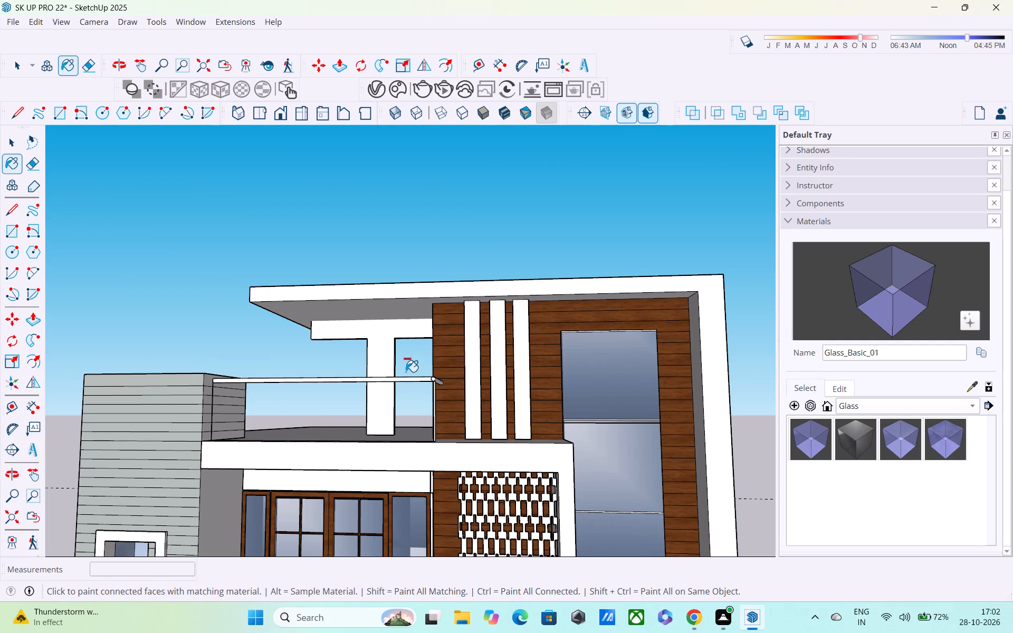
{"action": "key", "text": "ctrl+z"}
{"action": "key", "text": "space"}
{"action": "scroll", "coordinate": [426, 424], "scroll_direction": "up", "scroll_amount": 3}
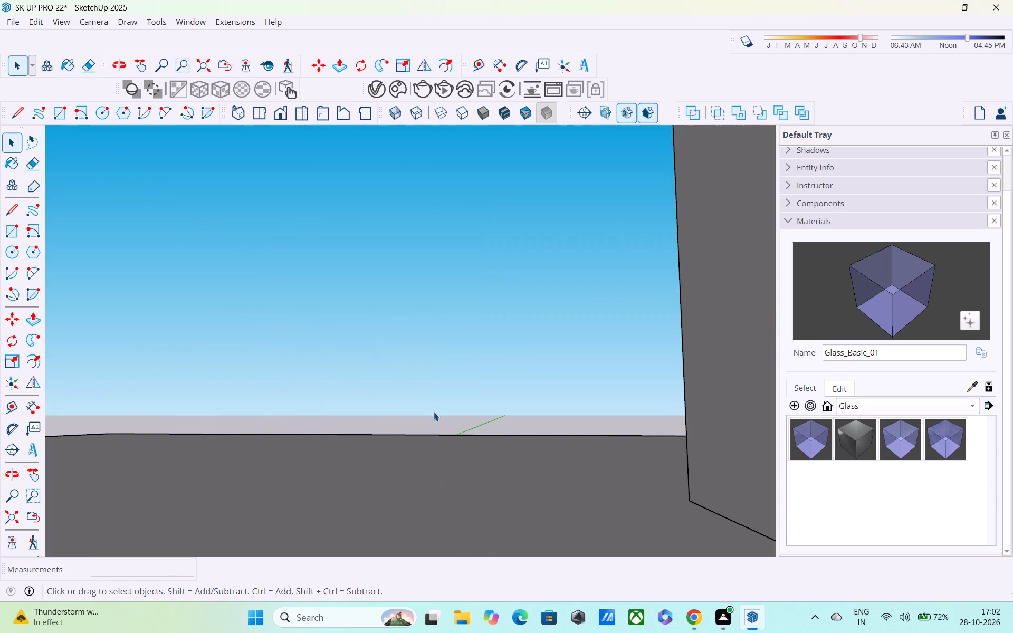
Copy the railing's corner post about 13' 6 3/4" along the floor line to the long rail's far end at the clad wall block.
{"action": "scroll", "coordinate": [437, 408], "scroll_direction": "down", "scroll_amount": 5}
{"action": "scroll", "coordinate": [445, 395], "scroll_direction": "up", "scroll_amount": 4}
{"action": "middle_click_drag", "start_coordinate": [443, 398], "coordinate": [359, 451]}
{"action": "scroll", "coordinate": [359, 451], "scroll_direction": "up", "scroll_amount": 3}
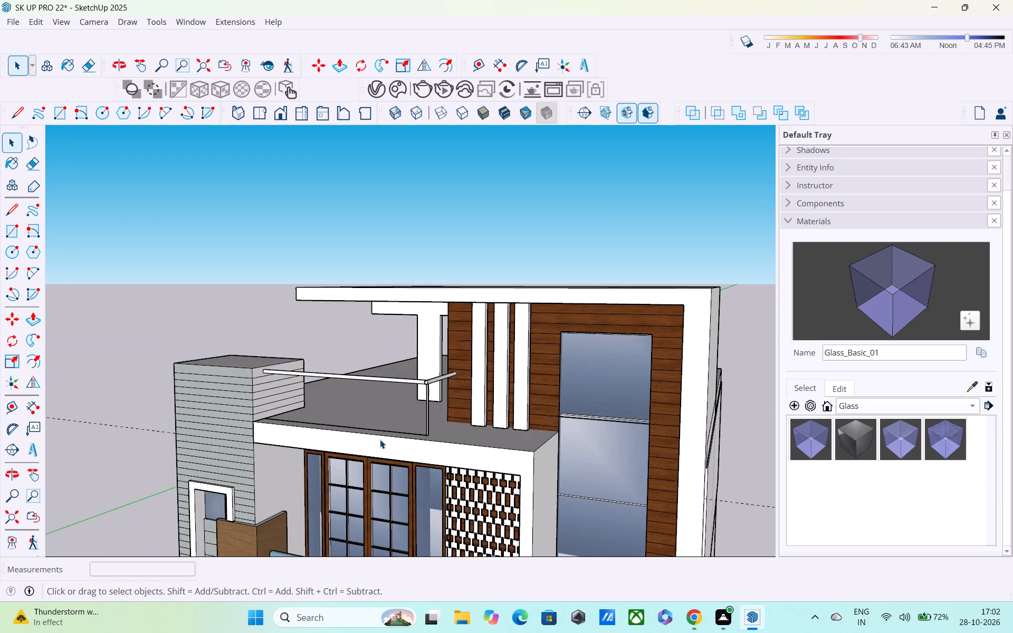
{"action": "scroll", "coordinate": [380, 439], "scroll_direction": "up", "scroll_amount": 2}
{"action": "double_click", "coordinate": [452, 401]}
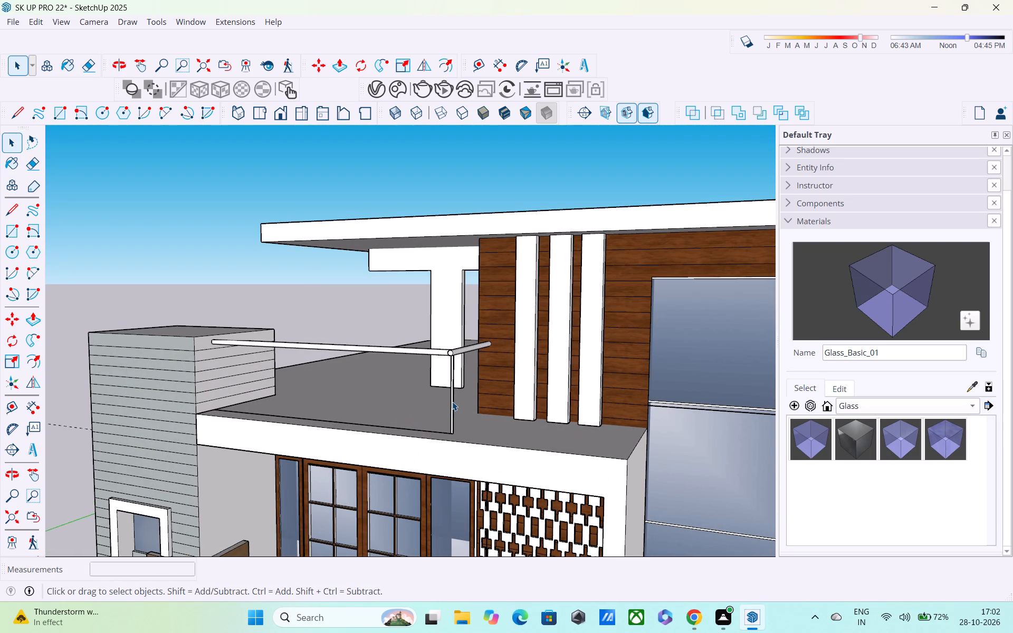
{"action": "double_click", "coordinate": [452, 401]}
{"action": "left_click", "coordinate": [326, 287]}
{"action": "double_click", "coordinate": [452, 383]}
{"action": "scroll", "coordinate": [452, 383], "scroll_direction": "up", "scroll_amount": 10}
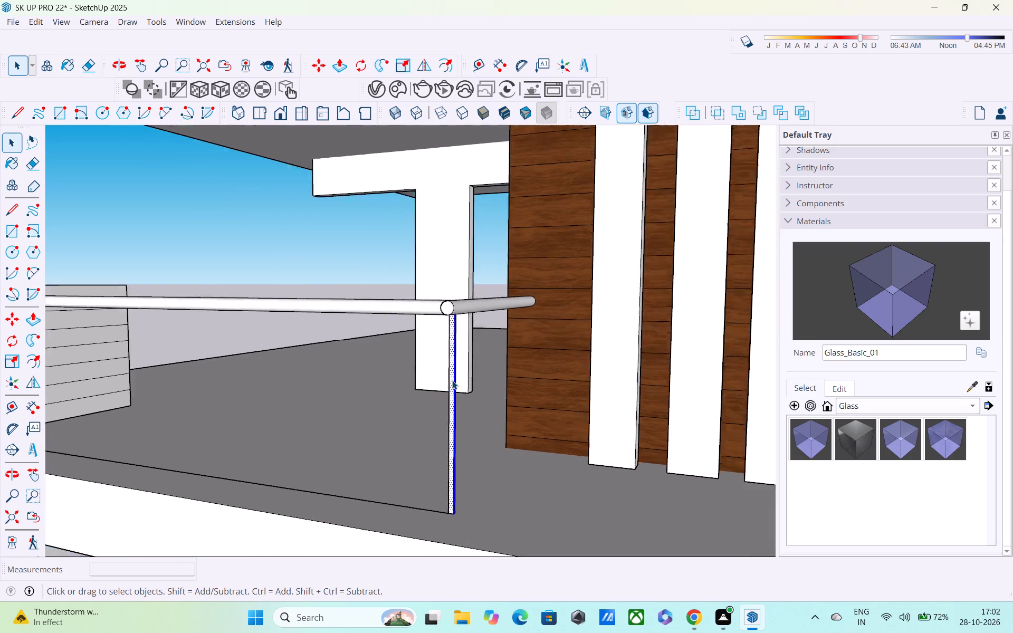
{"action": "scroll", "coordinate": [452, 380], "scroll_direction": "up", "scroll_amount": 6}
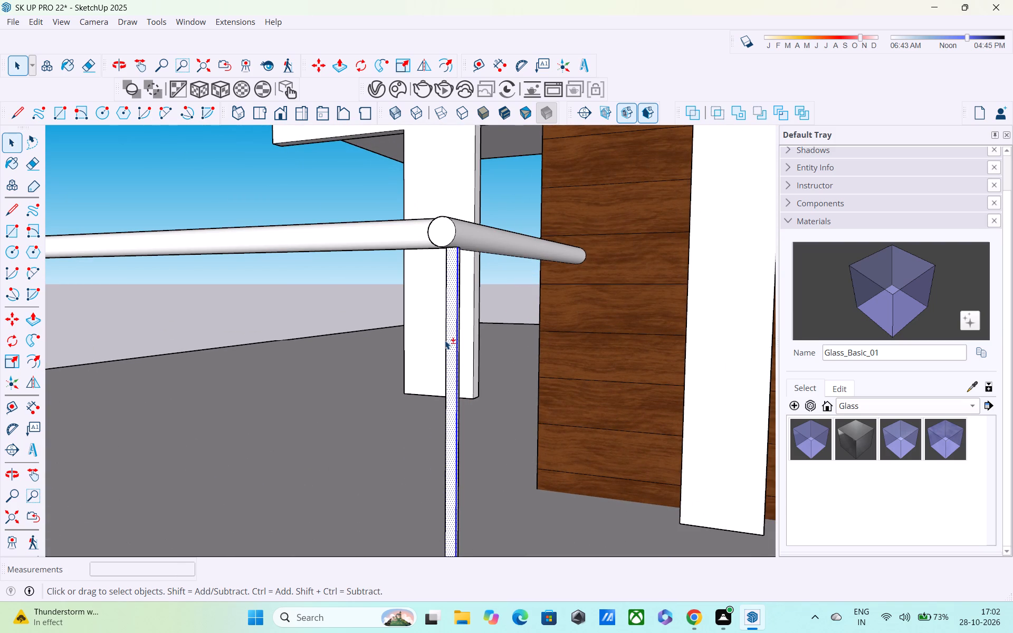
{"action": "left_click", "coordinate": [445, 340], "text": "shift"}
{"action": "middle_click_drag", "start_coordinate": [454, 350], "coordinate": [930, 211]}
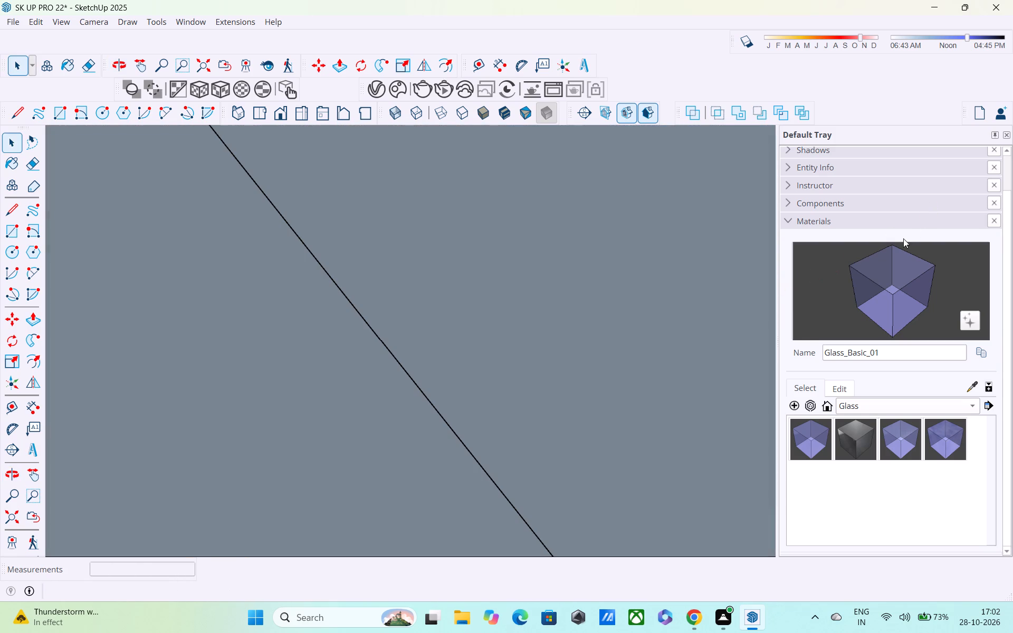
{"action": "scroll", "coordinate": [411, 439], "scroll_direction": "down", "scroll_amount": 3}
{"action": "left_click", "coordinate": [16, 522]}
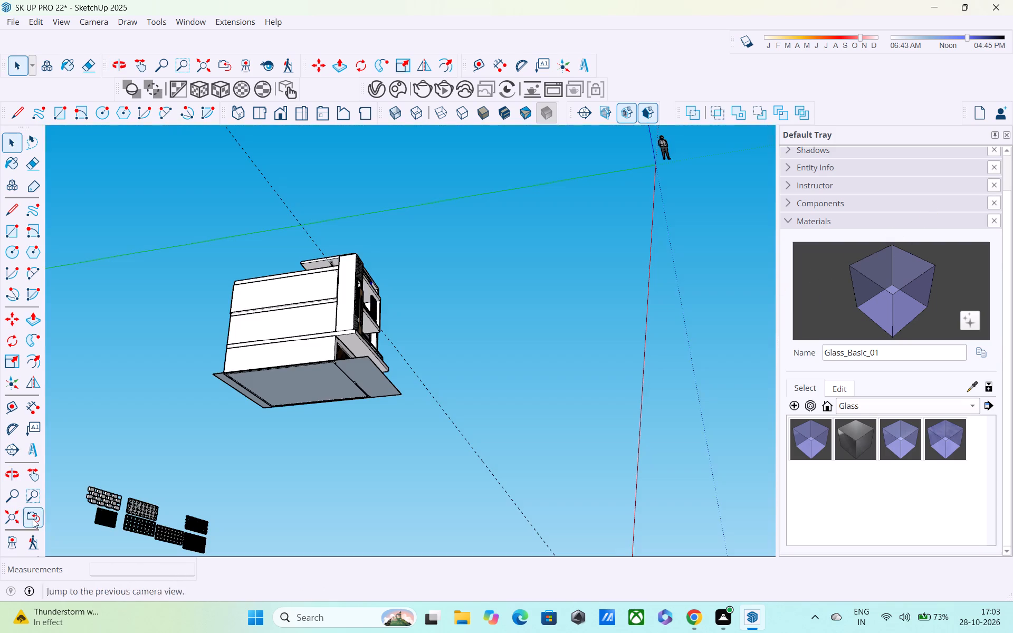
{"action": "middle_click_drag", "start_coordinate": [221, 422], "coordinate": [234, 598]}
{"action": "scroll", "coordinate": [271, 450], "scroll_direction": "up", "scroll_amount": 4}
{"action": "scroll", "coordinate": [410, 396], "scroll_direction": "up", "scroll_amount": 1}
{"action": "middle_click_drag", "start_coordinate": [411, 439], "coordinate": [407, 467]}
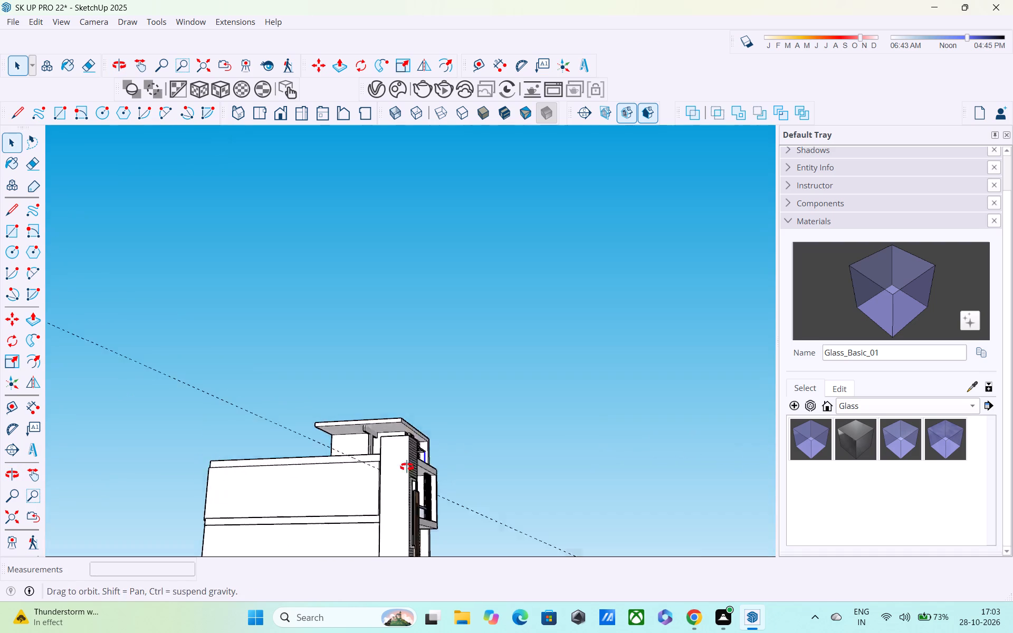
{"action": "middle_click_drag", "start_coordinate": [407, 467], "coordinate": [368, 548]}
{"action": "scroll", "coordinate": [417, 431], "scroll_direction": "up", "scroll_amount": 20}
{"action": "scroll", "coordinate": [417, 431], "scroll_direction": "up", "scroll_amount": 3}
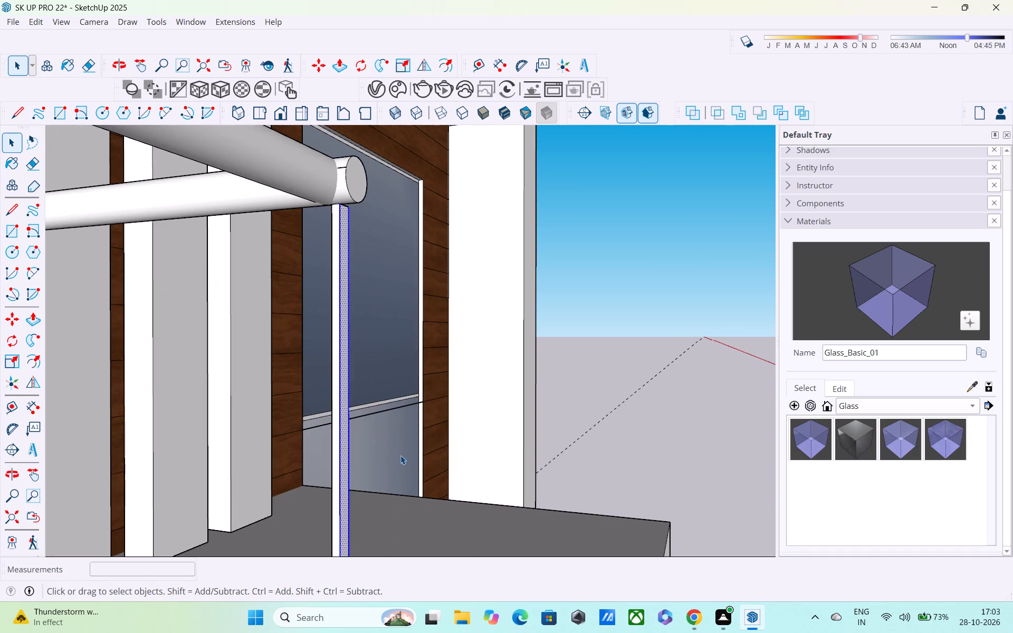
{"action": "middle_click_drag", "start_coordinate": [399, 456], "coordinate": [441, 438]}
{"action": "left_click", "coordinate": [551, 375], "text": "shift"}
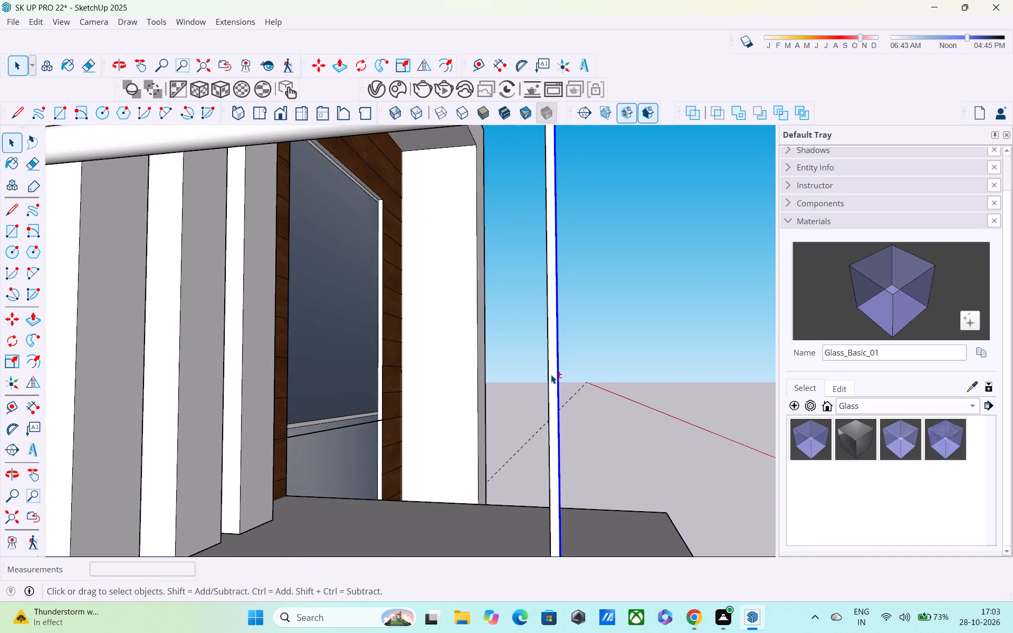
{"action": "left_click", "coordinate": [549, 383], "text": "shift"}
{"action": "middle_click_drag", "start_coordinate": [550, 393], "coordinate": [770, 367]}
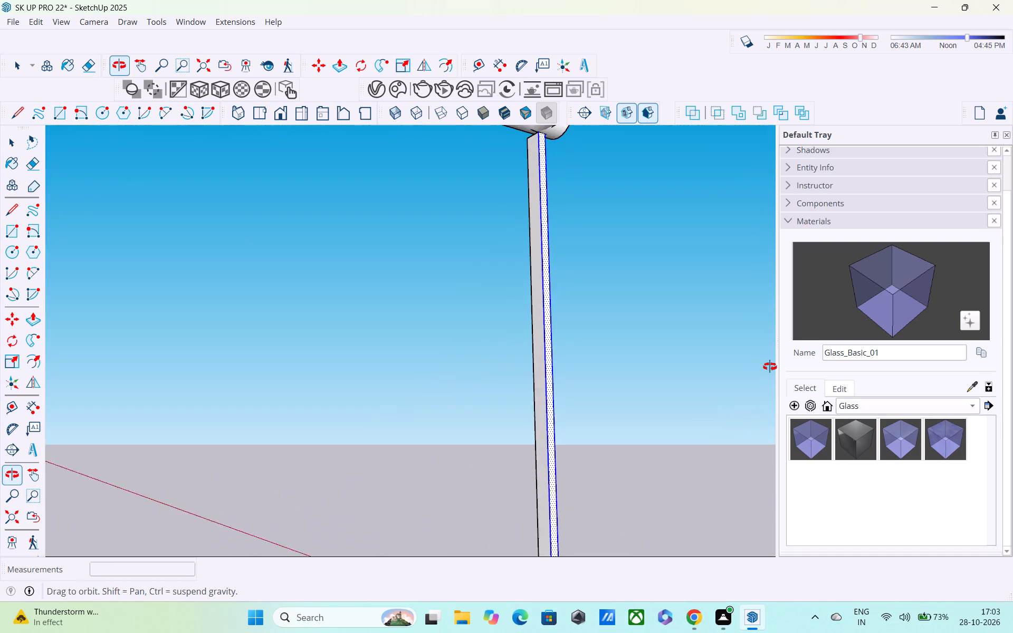
{"action": "middle_click_drag", "start_coordinate": [770, 367], "coordinate": [778, 360]}
{"action": "left_click", "coordinate": [541, 335], "text": "shift"}
{"action": "middle_click_drag", "start_coordinate": [547, 361], "coordinate": [750, 386]}
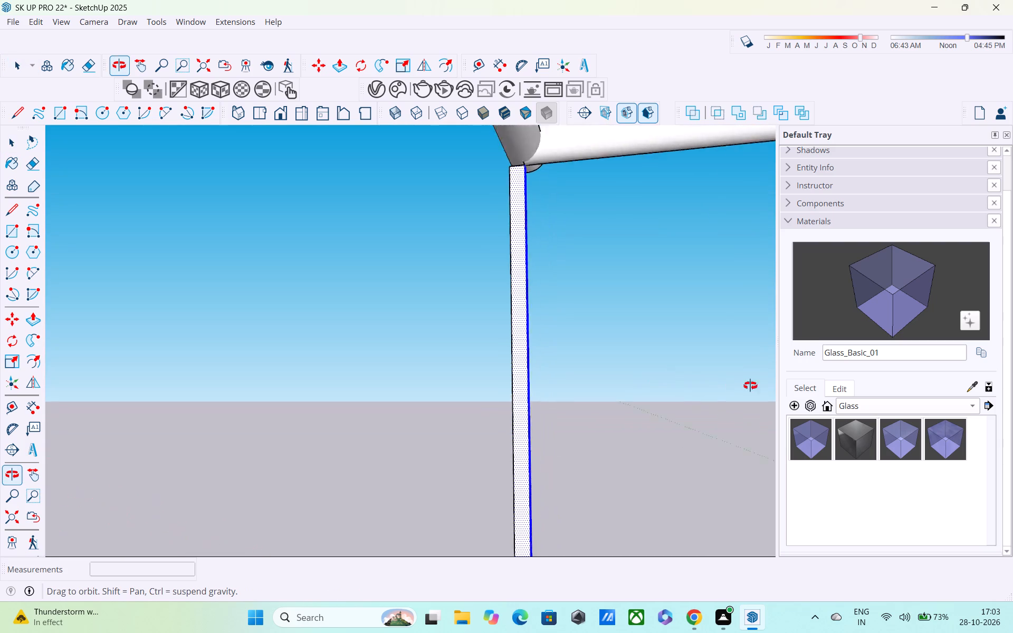
{"action": "middle_click_drag", "start_coordinate": [750, 386], "coordinate": [777, 385]}
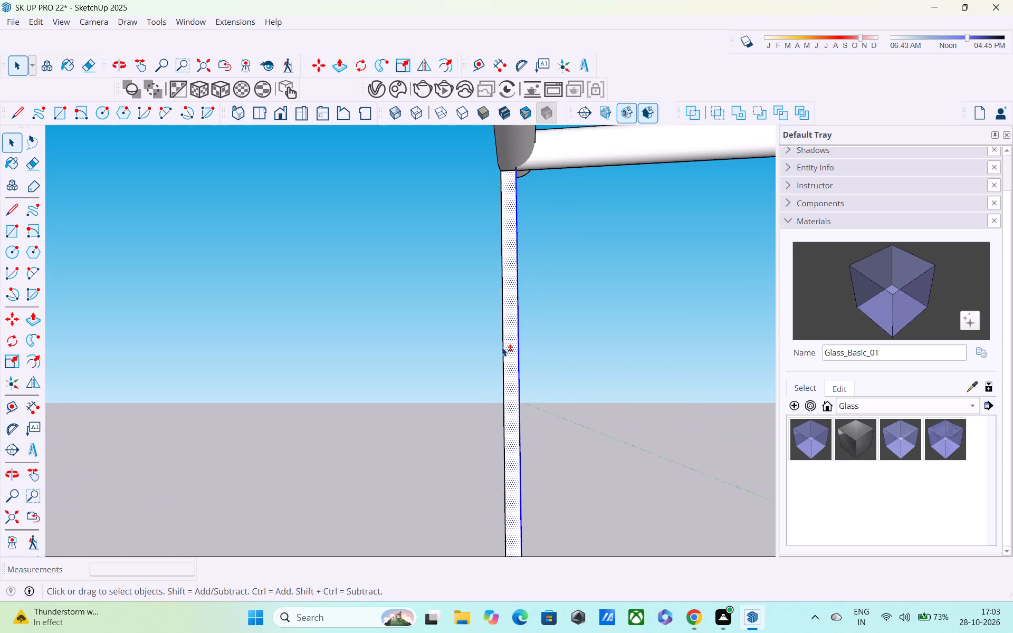
{"action": "left_click", "coordinate": [504, 338], "text": "shift"}
{"action": "middle_click_drag", "start_coordinate": [504, 343], "coordinate": [957, 341]}
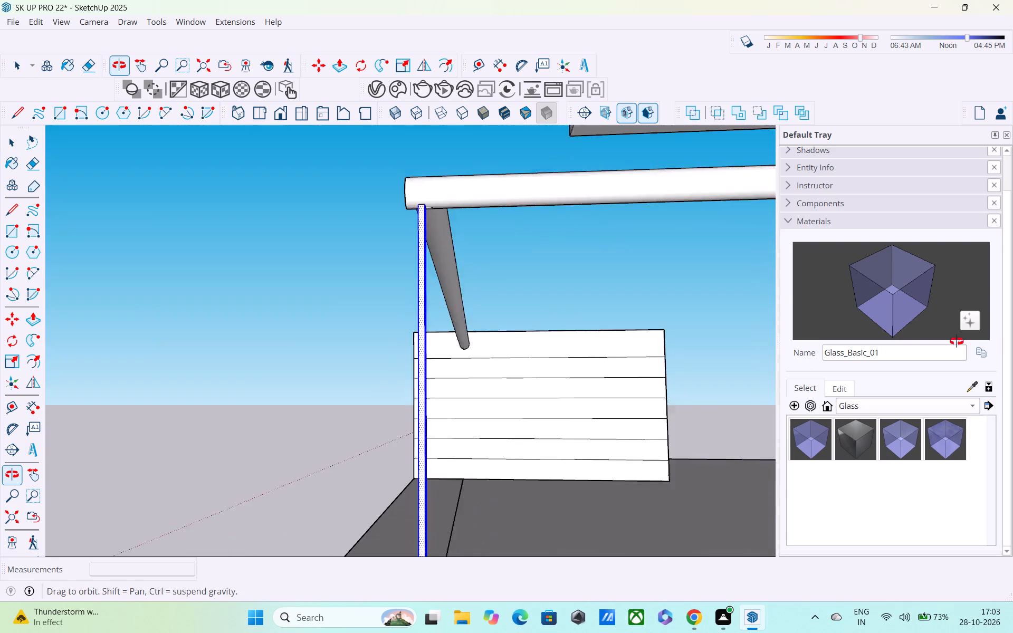
{"action": "middle_click_drag", "start_coordinate": [957, 341], "coordinate": [968, 338]}
{"action": "middle_click_drag", "start_coordinate": [322, 446], "coordinate": [380, 410]}
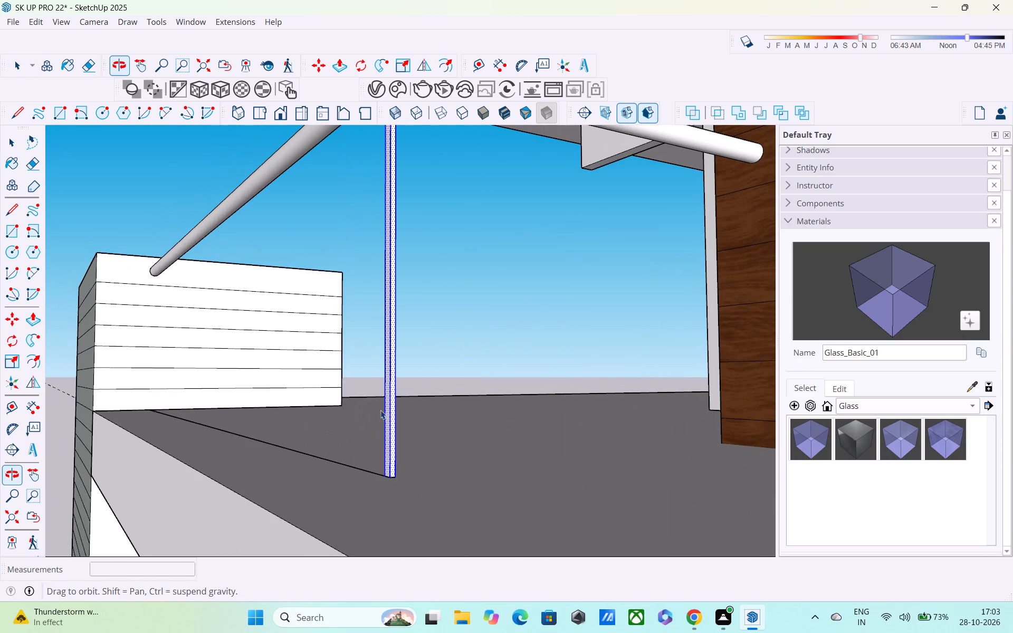
{"action": "middle_click_drag", "start_coordinate": [380, 410], "coordinate": [380, 407]}
{"action": "key", "text": "m"}
{"action": "middle_click_drag", "start_coordinate": [369, 464], "coordinate": [481, 495]}
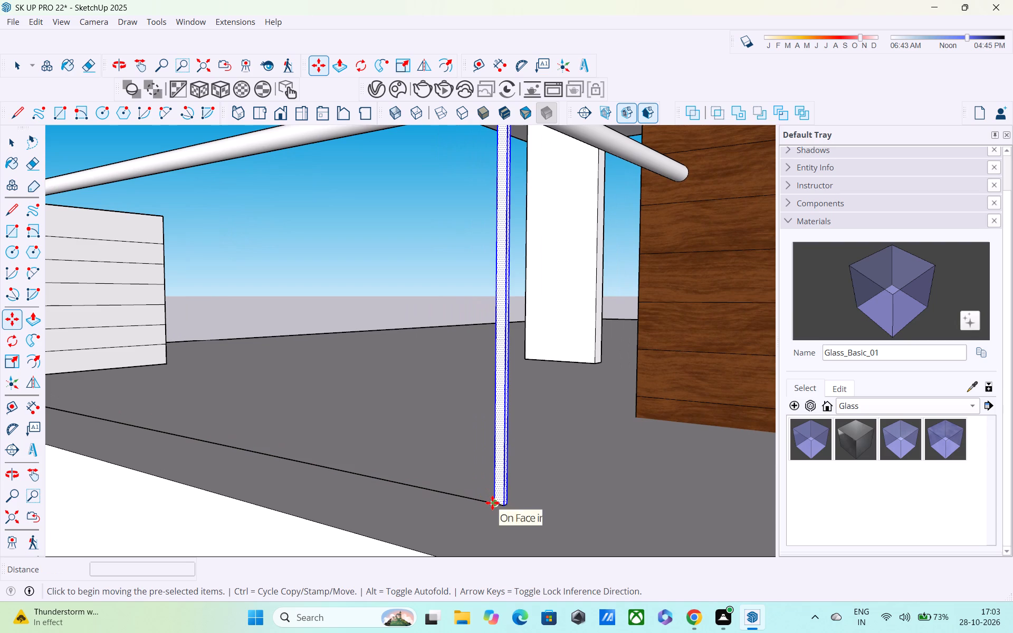
{"action": "left_click", "coordinate": [492, 503]}
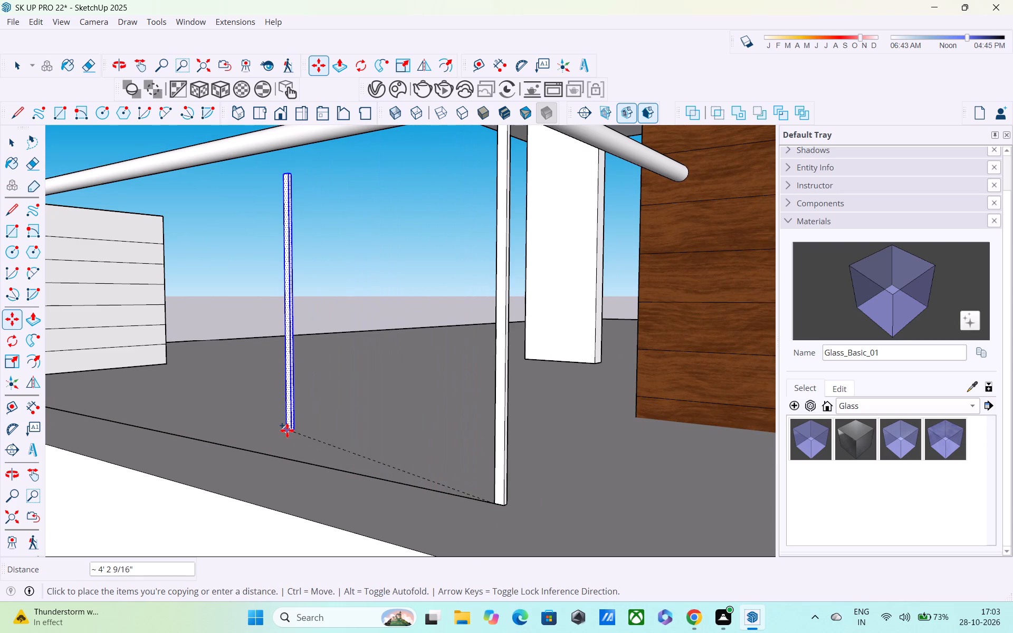
{"action": "middle_click_drag", "start_coordinate": [287, 430], "coordinate": [542, 476], "text": "shift"}
{"action": "middle_click_drag", "start_coordinate": [232, 459], "coordinate": [340, 493], "text": "shift"}
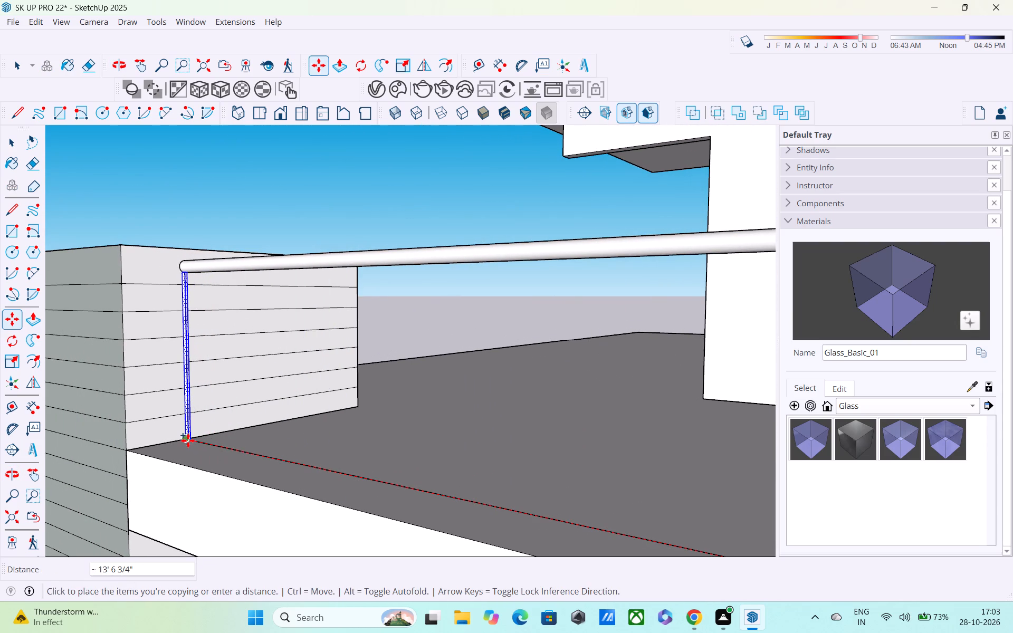
{"action": "left_click", "coordinate": [188, 440]}
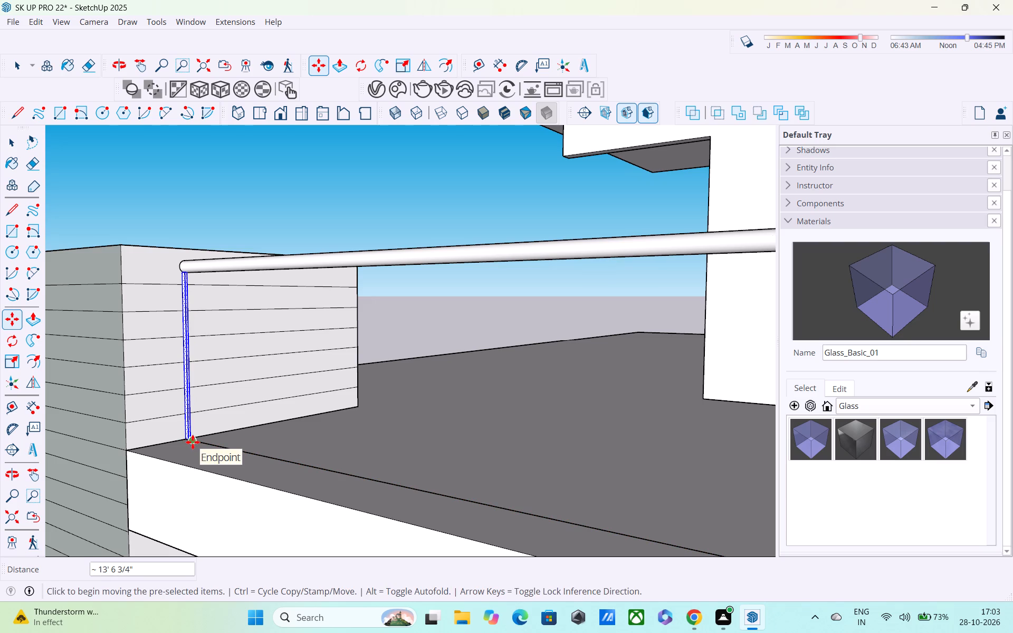
Divide the distance between the corner post and its copy into 10 equal spacings with posts under the long rail.
{"action": "key", "text": "slash"}
{"action": "type", "text": "10"}
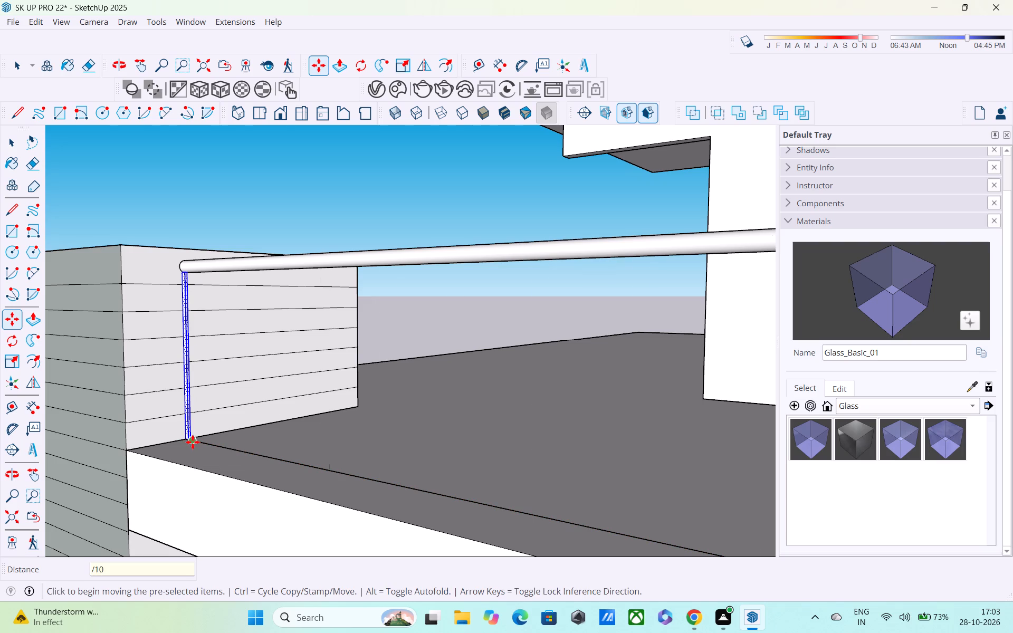
{"action": "key", "text": "Return"}
Examine the row of posts under the long rail from the front and from the short-rail side.
{"action": "scroll", "coordinate": [180, 323], "scroll_direction": "down", "scroll_amount": 5}
{"action": "scroll", "coordinate": [240, 354], "scroll_direction": "up", "scroll_amount": 1}
{"action": "middle_click_drag", "start_coordinate": [243, 358], "coordinate": [243, 460]}
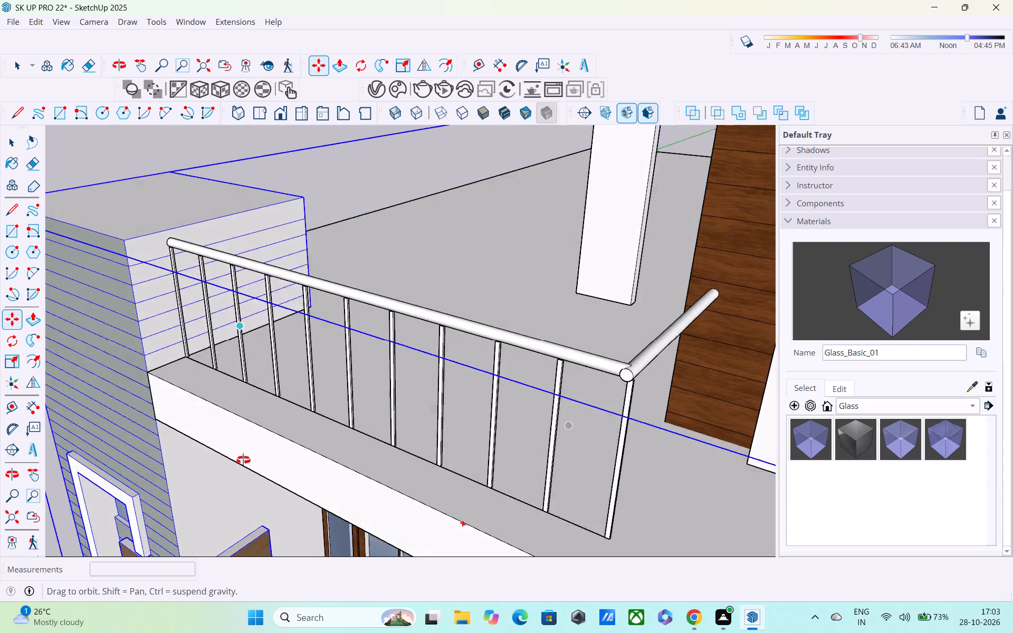
{"action": "middle_click_drag", "start_coordinate": [243, 460], "coordinate": [70, 358]}
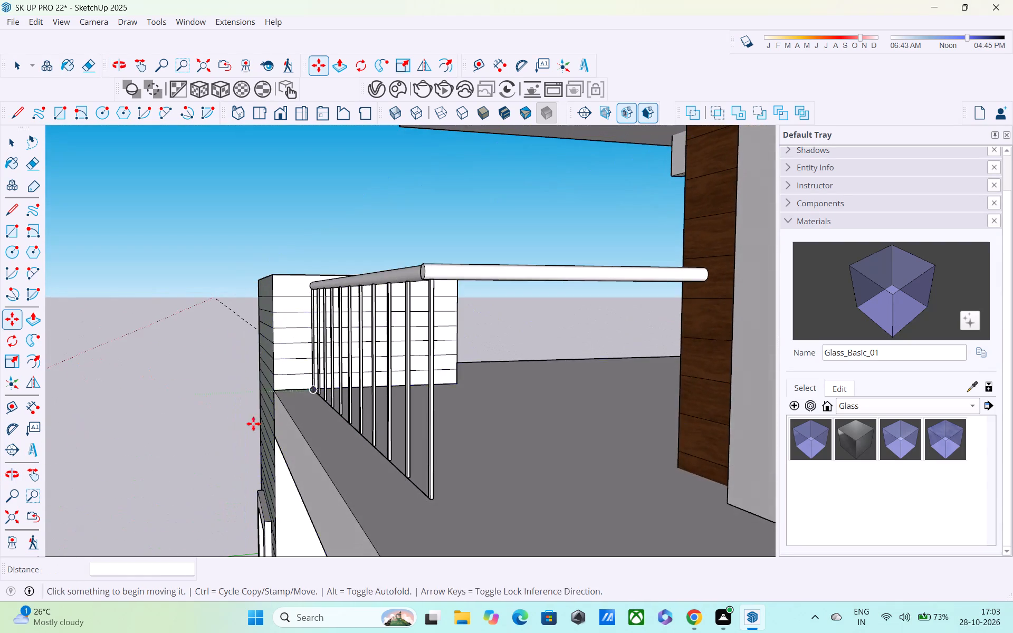
{"action": "scroll", "coordinate": [339, 446], "scroll_direction": "down", "scroll_amount": 1}
{"action": "middle_click_drag", "start_coordinate": [411, 455], "coordinate": [343, 424]}
{"action": "scroll", "coordinate": [346, 454], "scroll_direction": "up", "scroll_amount": 5}
{"action": "scroll", "coordinate": [366, 462], "scroll_direction": "down", "scroll_amount": 3}
{"action": "middle_click_drag", "start_coordinate": [364, 456], "coordinate": [332, 501]}
{"action": "scroll", "coordinate": [330, 496], "scroll_direction": "down", "scroll_amount": 1}
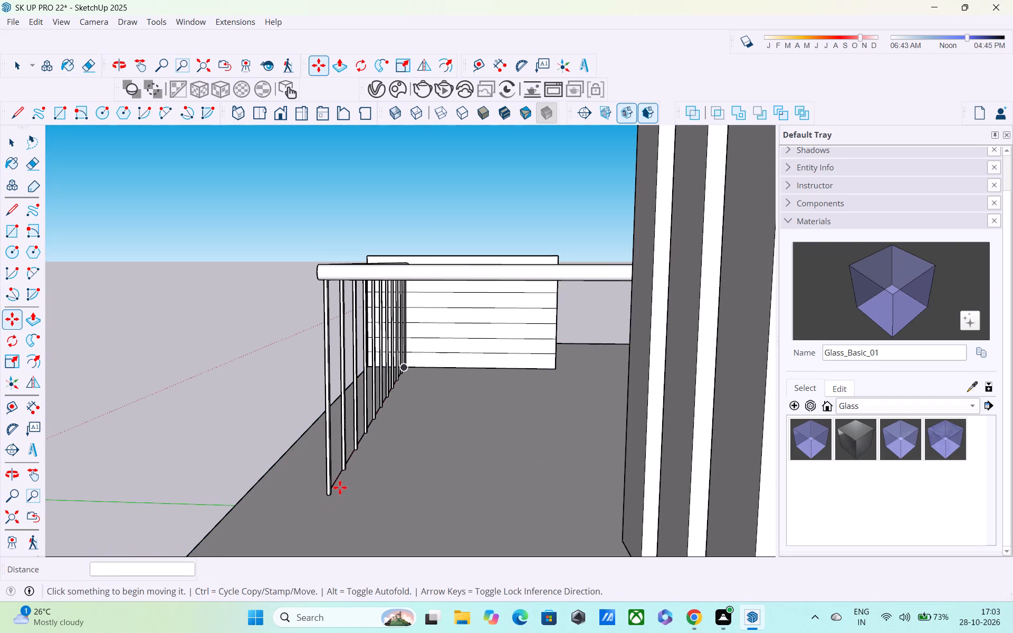
Copy all faces and edges of the railing's corner post about 5' 15/16" across the terrace to the short rail's end at the wood-clad wall.
{"action": "key", "text": "space"}
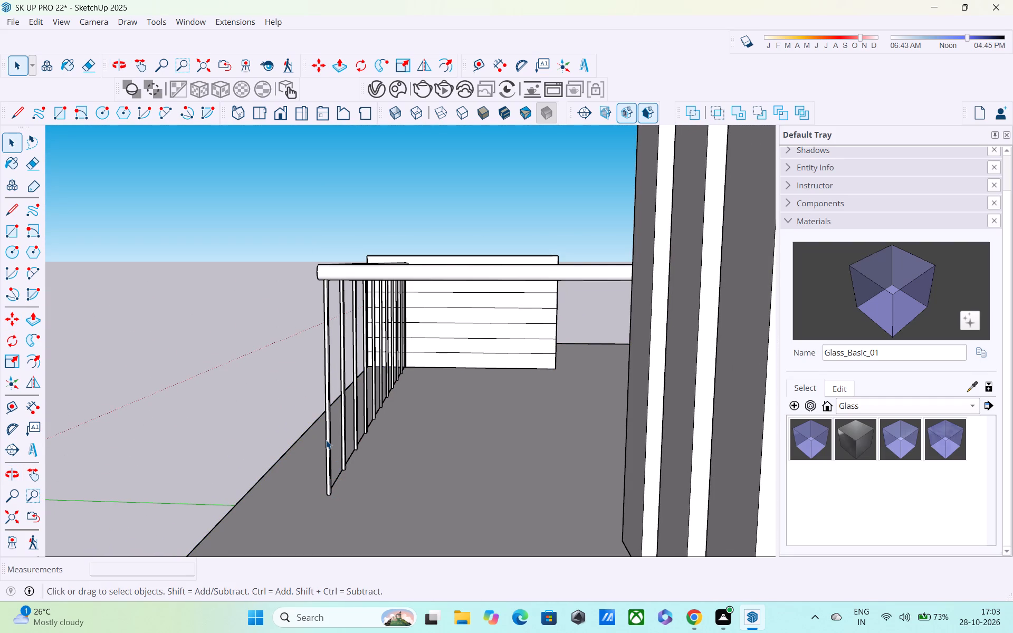
{"action": "triple_click", "coordinate": [326, 440]}
{"action": "left_click", "coordinate": [256, 410]}
{"action": "double_click", "coordinate": [328, 357]}
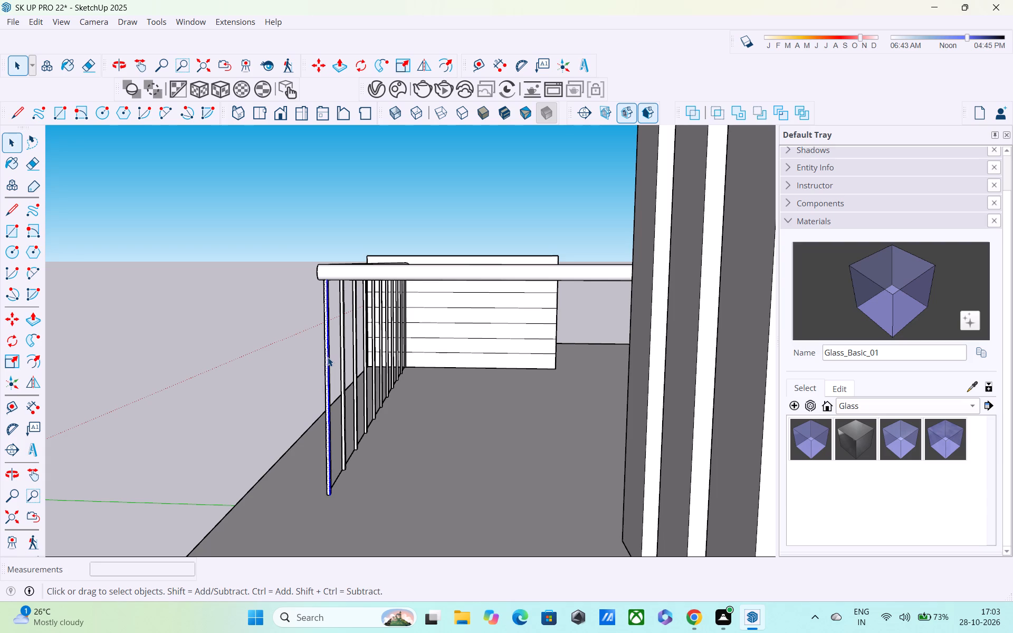
{"action": "scroll", "coordinate": [327, 356], "scroll_direction": "up", "scroll_amount": 8}
{"action": "middle_click_drag", "start_coordinate": [323, 354], "coordinate": [606, 325]}
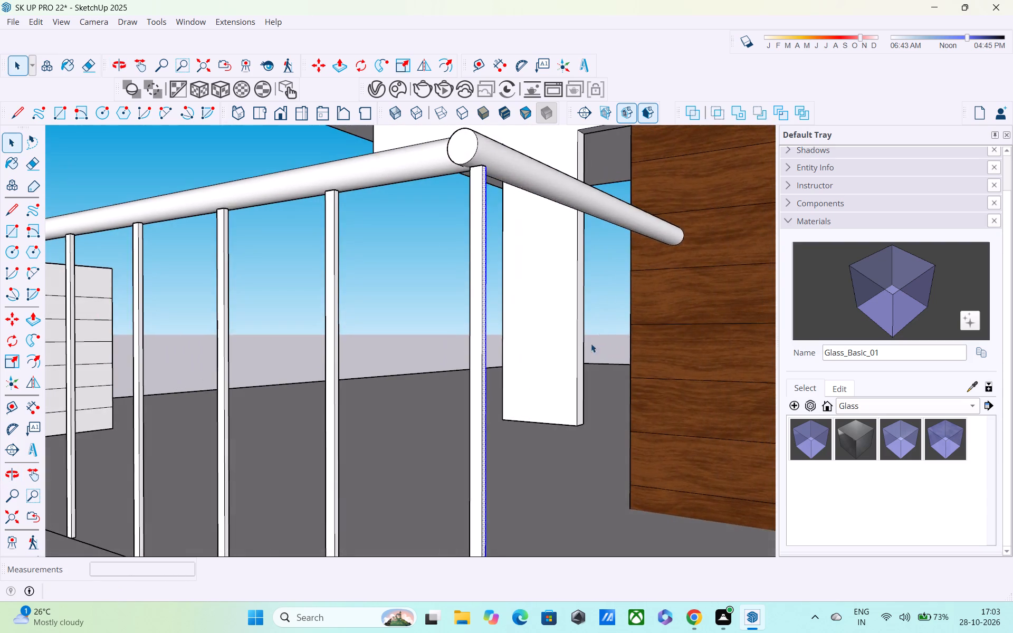
{"action": "scroll", "coordinate": [548, 354], "scroll_direction": "up", "scroll_amount": 3}
{"action": "scroll", "coordinate": [467, 386], "scroll_direction": "down", "scroll_amount": 3}
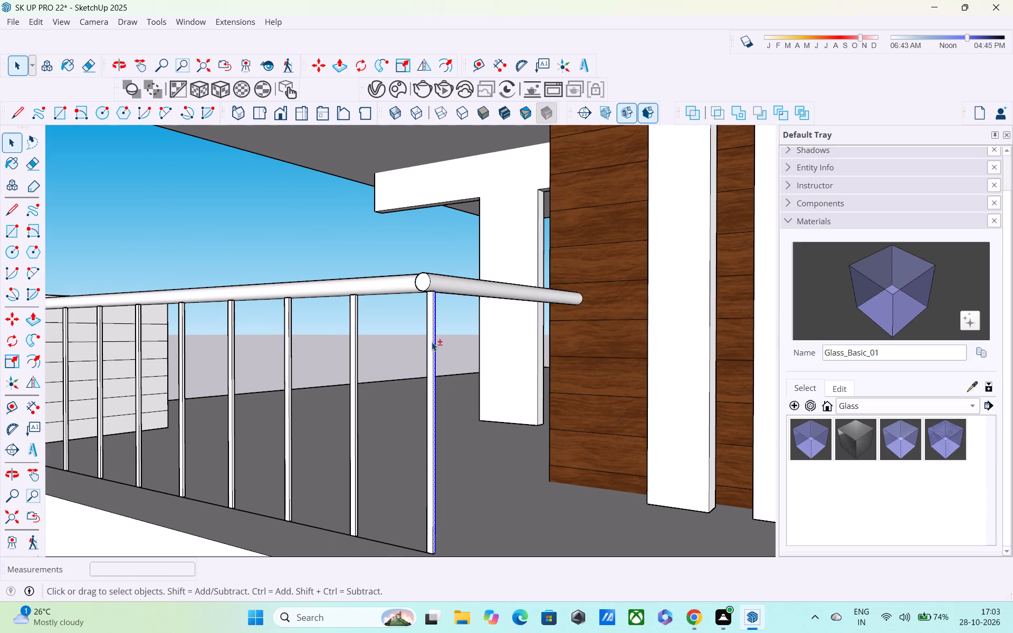
{"action": "left_click", "coordinate": [431, 339], "text": "shift"}
{"action": "scroll", "coordinate": [435, 352], "scroll_direction": "up", "scroll_amount": 4}
{"action": "scroll", "coordinate": [433, 339], "scroll_direction": "up", "scroll_amount": 4, "text": "shift"}
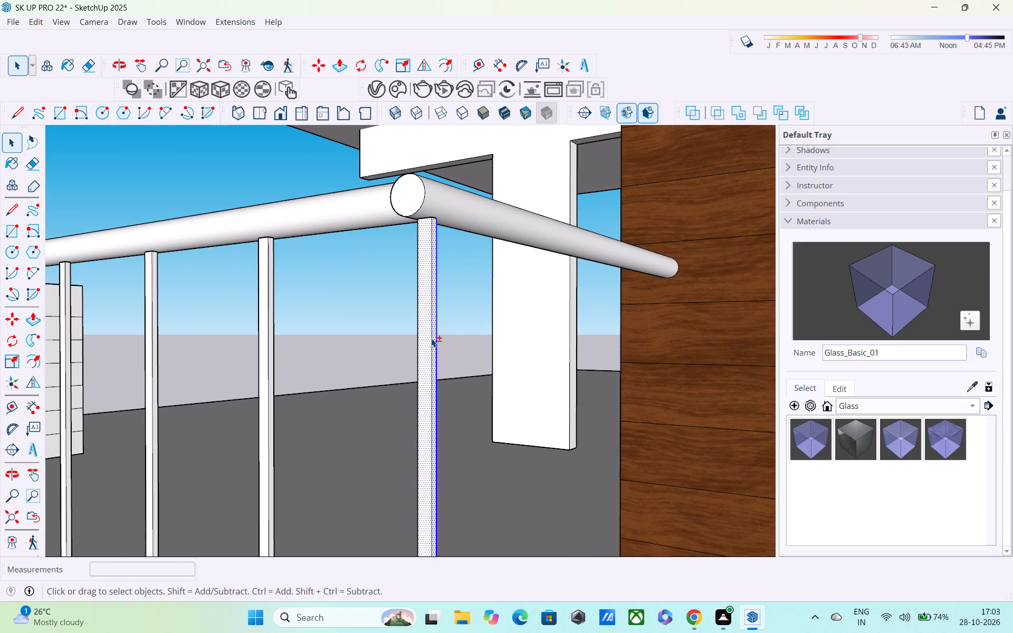
{"action": "left_click", "coordinate": [433, 341], "text": "shift"}
{"action": "middle_click_drag", "start_coordinate": [434, 354], "coordinate": [656, 325]}
{"action": "scroll", "coordinate": [534, 342], "scroll_direction": "up", "scroll_amount": 2, "text": "shift"}
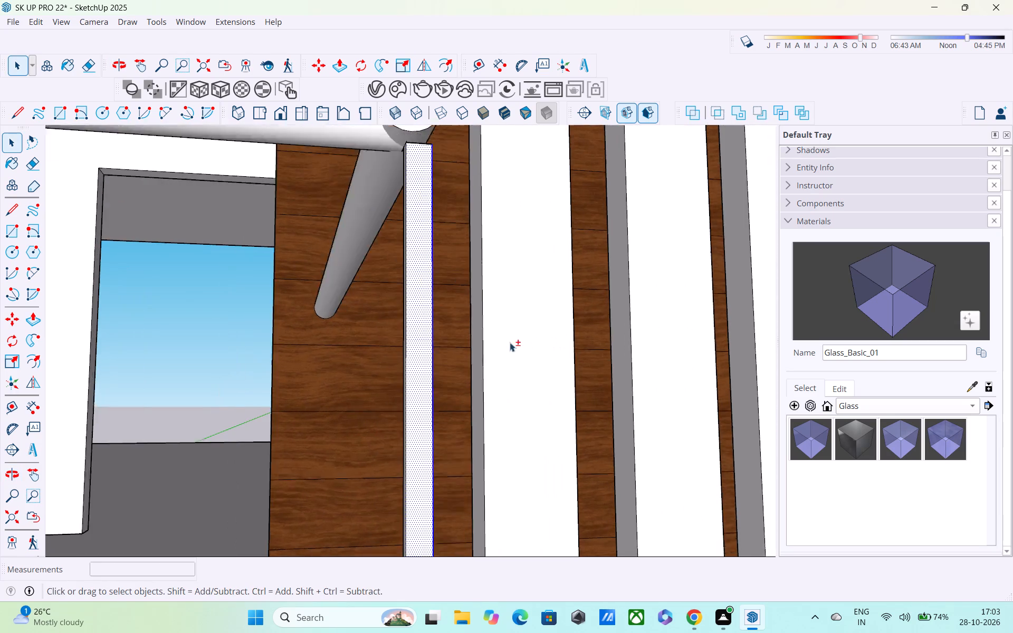
{"action": "scroll", "coordinate": [510, 342], "scroll_direction": "up", "scroll_amount": 1, "text": "shift"}
{"action": "scroll", "coordinate": [424, 347], "scroll_direction": "down", "scroll_amount": 1, "text": "shift"}
{"action": "middle_click_drag", "start_coordinate": [409, 350], "coordinate": [584, 346]}
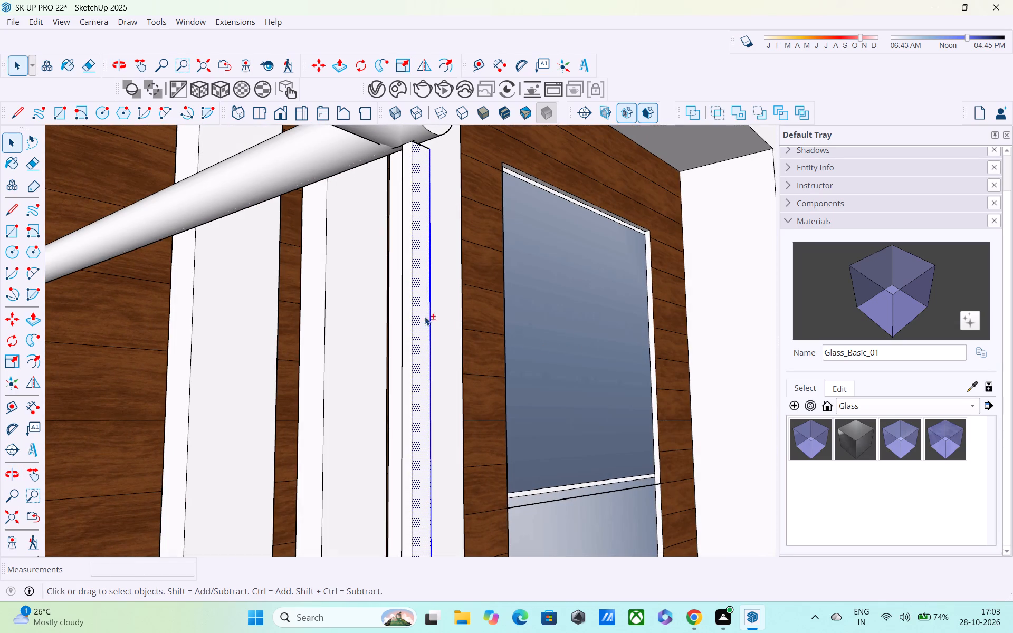
{"action": "left_click", "coordinate": [413, 313], "text": "shift"}
{"action": "left_click", "coordinate": [405, 306], "text": "shift"}
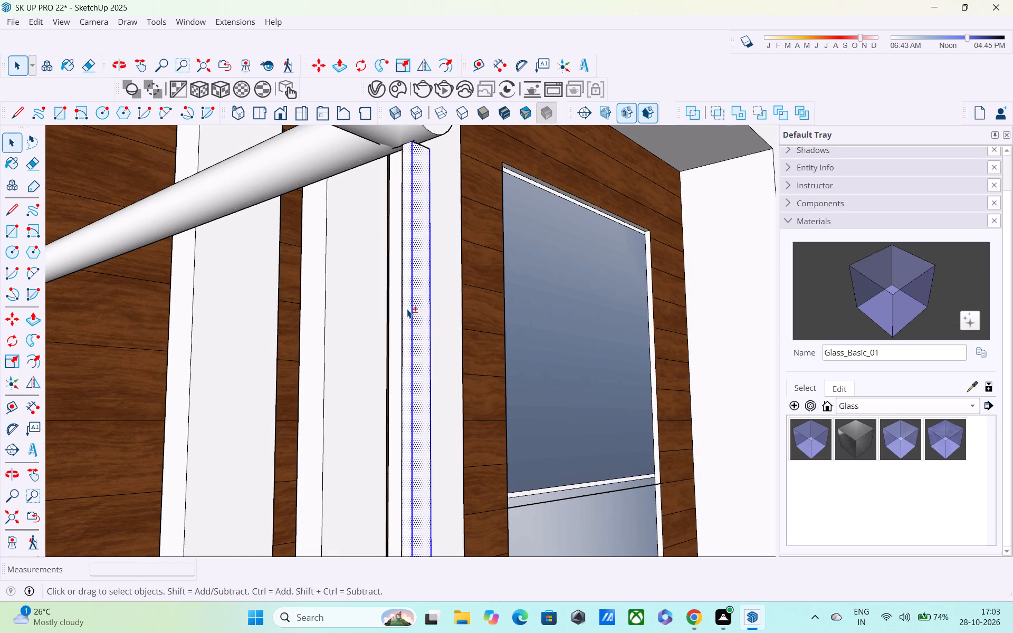
{"action": "middle_click_drag", "start_coordinate": [420, 320], "coordinate": [766, 334]}
{"action": "scroll", "coordinate": [446, 325], "scroll_direction": "up", "scroll_amount": 2, "text": "shift"}
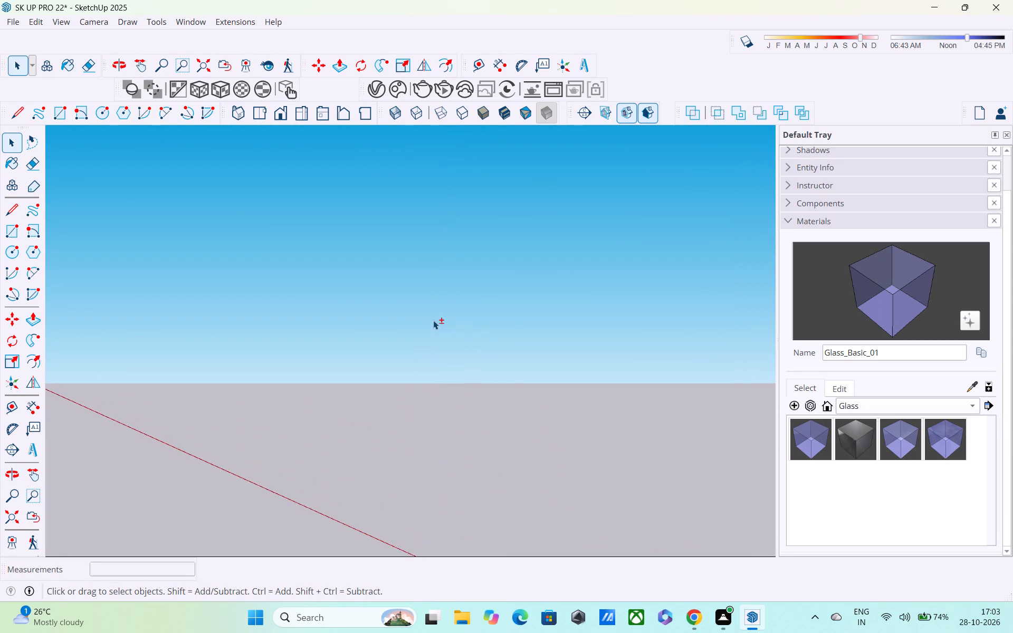
{"action": "scroll", "coordinate": [429, 319], "scroll_direction": "down", "scroll_amount": 3, "text": "shift"}
{"action": "scroll", "coordinate": [401, 327], "scroll_direction": "up", "scroll_amount": 7, "text": "shift"}
{"action": "scroll", "coordinate": [392, 319], "scroll_direction": "down", "scroll_amount": 1, "text": "shift"}
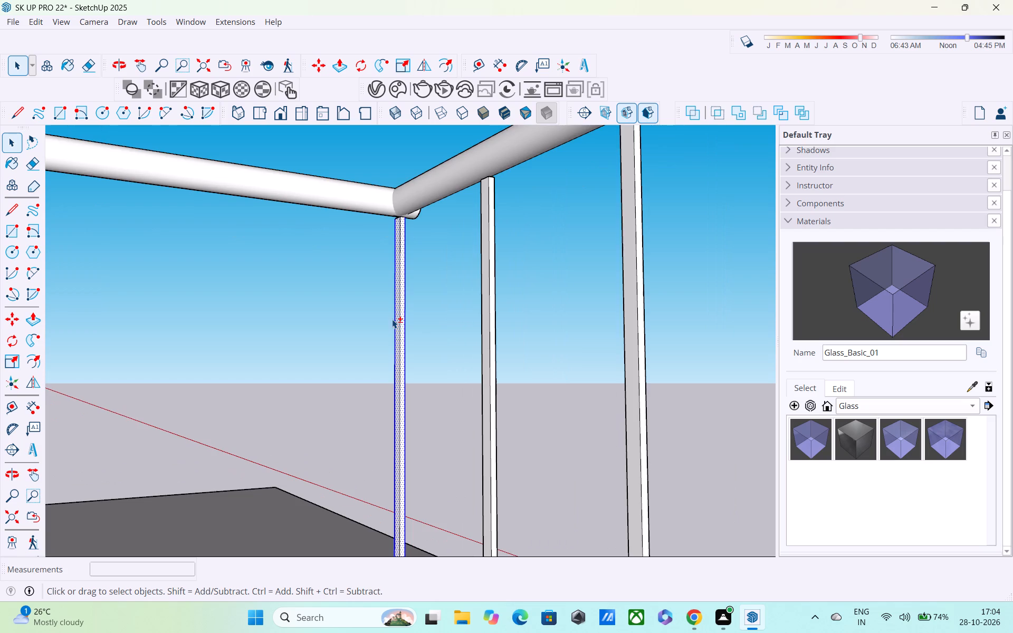
{"action": "scroll", "coordinate": [398, 327], "scroll_direction": "up", "scroll_amount": 3, "text": "shift"}
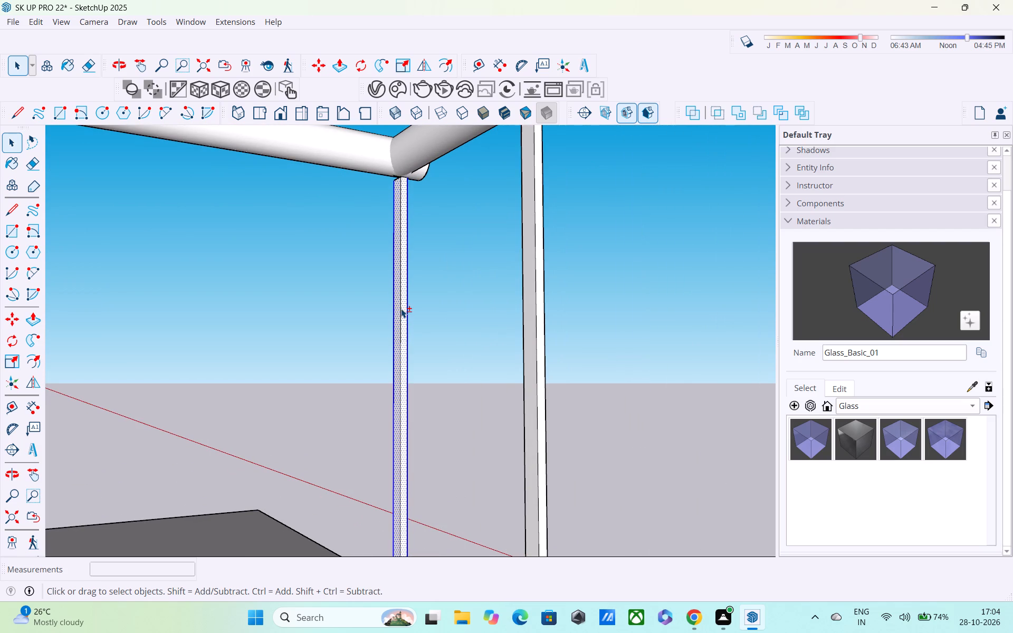
{"action": "left_click", "coordinate": [401, 309], "text": "shift"}
{"action": "key", "text": "m"}
{"action": "middle_click_drag", "start_coordinate": [393, 387], "coordinate": [395, 373], "text": "shift"}
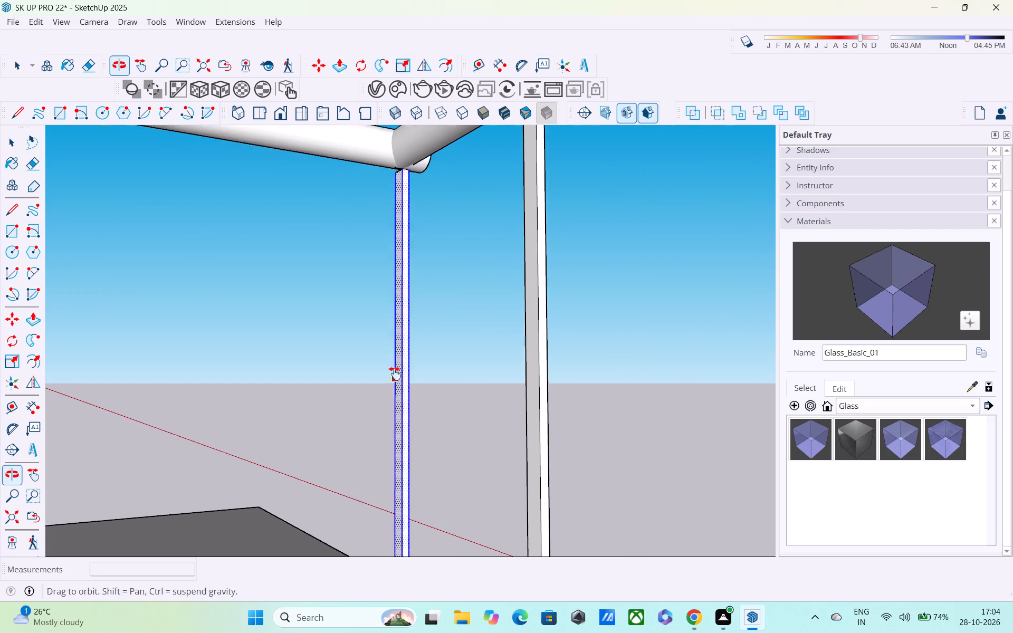
{"action": "middle_click_drag", "start_coordinate": [395, 373], "coordinate": [403, 256], "text": "shift"}
{"action": "scroll", "coordinate": [400, 288], "scroll_direction": "down", "scroll_amount": 4}
{"action": "middle_click", "coordinate": [413, 374], "text": "shift"}
{"action": "scroll", "coordinate": [413, 378], "scroll_direction": "up", "scroll_amount": 1}
{"action": "scroll", "coordinate": [413, 379], "scroll_direction": "down", "scroll_amount": 6}
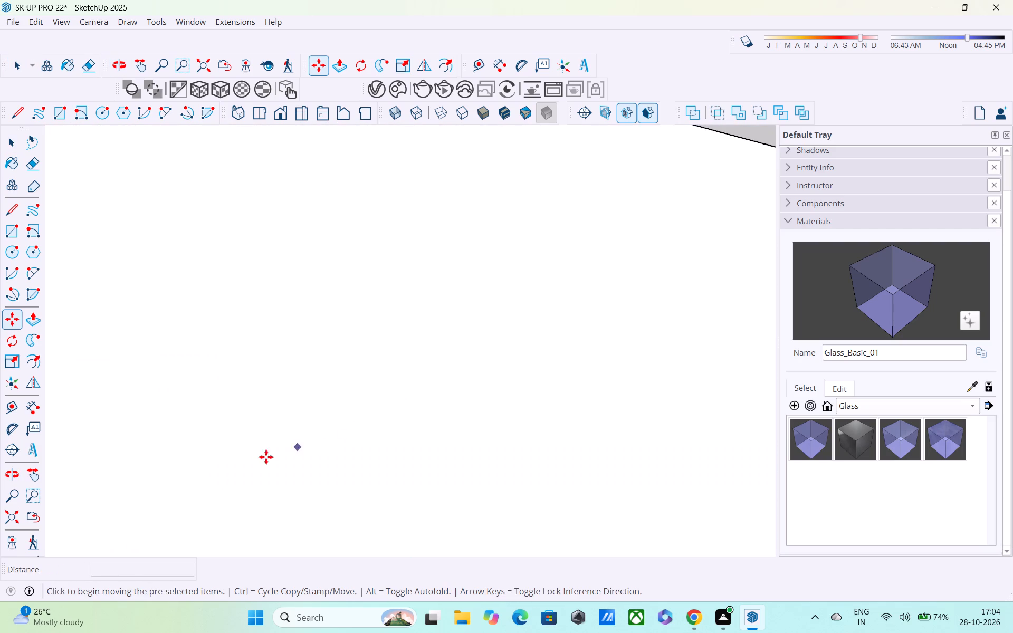
{"action": "left_click", "coordinate": [12, 511]}
{"action": "middle_click_drag", "start_coordinate": [409, 365], "coordinate": [300, 504], "text": "shift"}
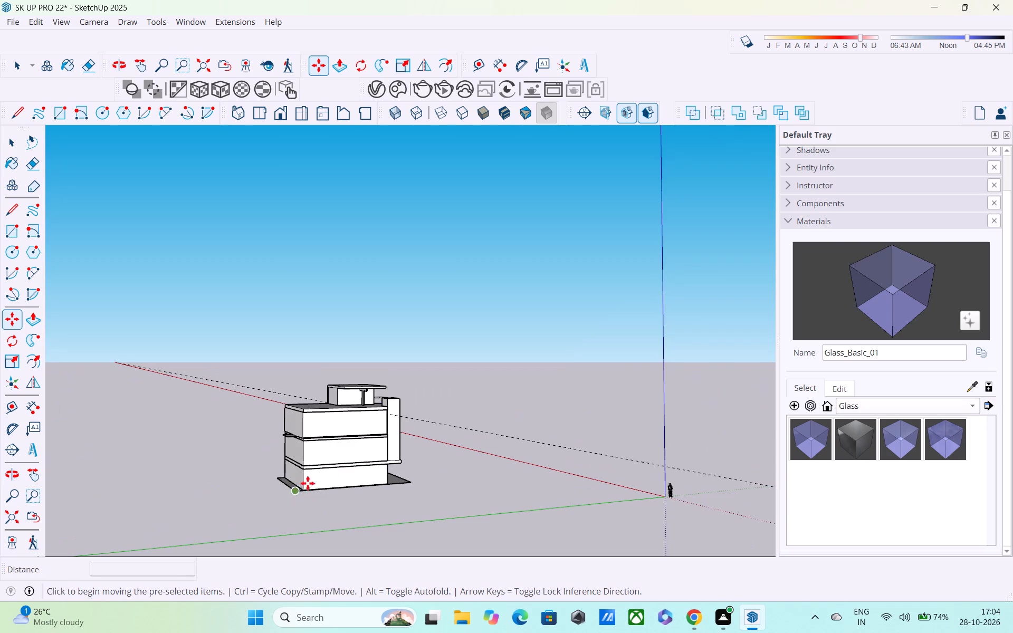
{"action": "scroll", "coordinate": [377, 418], "scroll_direction": "up", "scroll_amount": 8}
{"action": "middle_click_drag", "start_coordinate": [402, 417], "coordinate": [188, 423]}
{"action": "scroll", "coordinate": [365, 400], "scroll_direction": "up", "scroll_amount": 4}
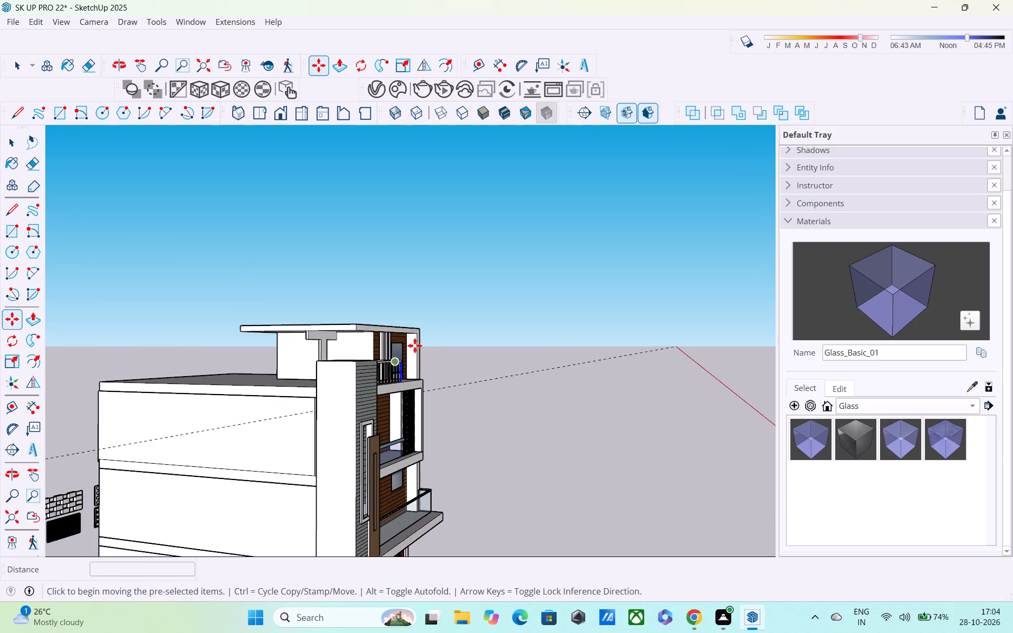
{"action": "scroll", "coordinate": [418, 342], "scroll_direction": "up", "scroll_amount": 5}
{"action": "scroll", "coordinate": [399, 392], "scroll_direction": "up", "scroll_amount": 6}
{"action": "scroll", "coordinate": [374, 437], "scroll_direction": "up", "scroll_amount": 8}
{"action": "scroll", "coordinate": [250, 401], "scroll_direction": "up", "scroll_amount": 4}
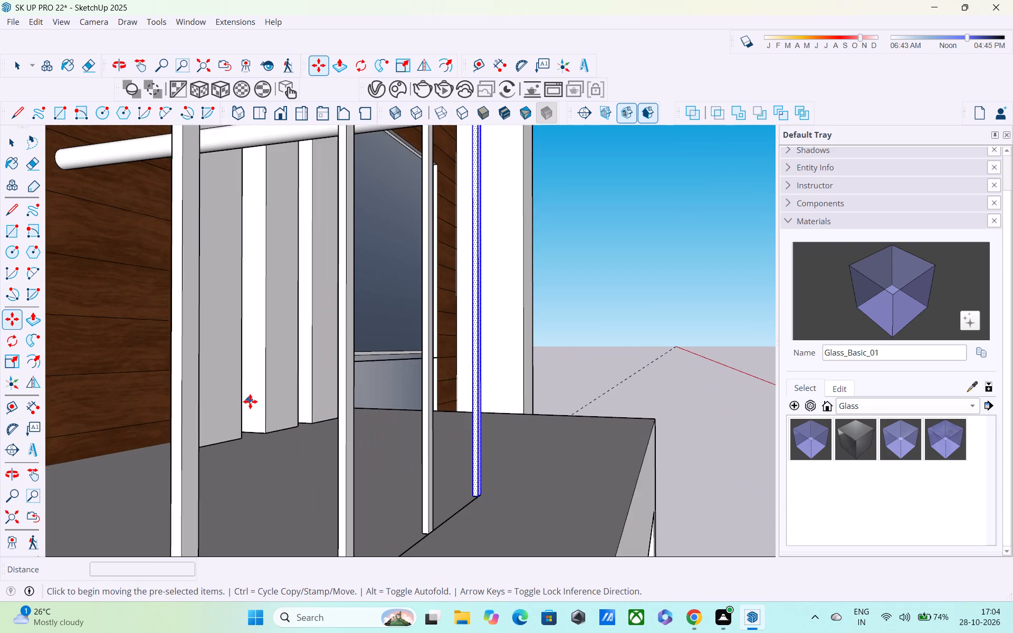
{"action": "middle_click_drag", "start_coordinate": [253, 402], "coordinate": [314, 404]}
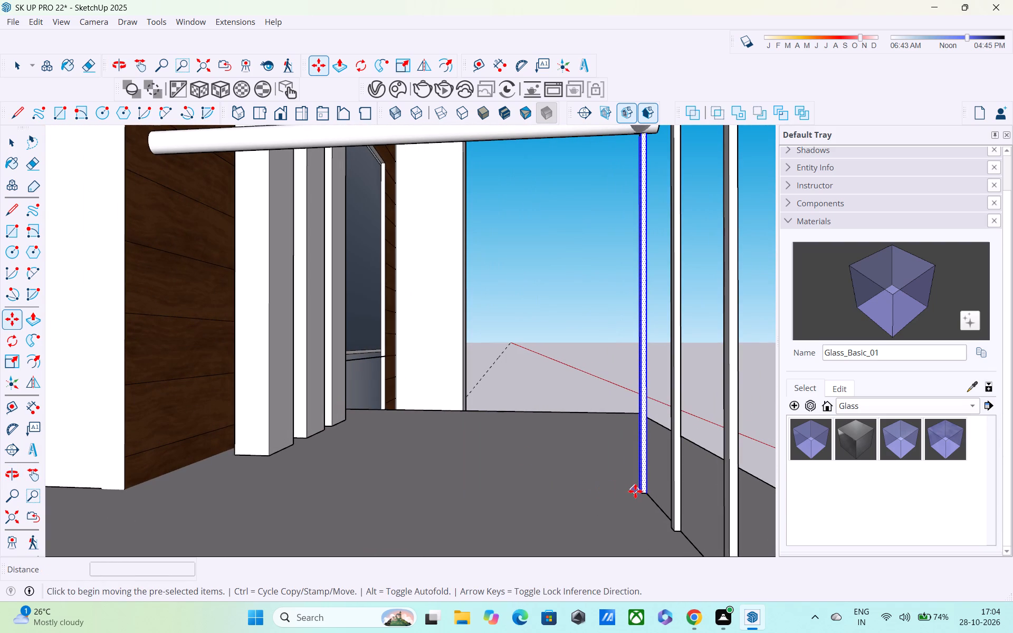
{"action": "left_click", "coordinate": [645, 493]}
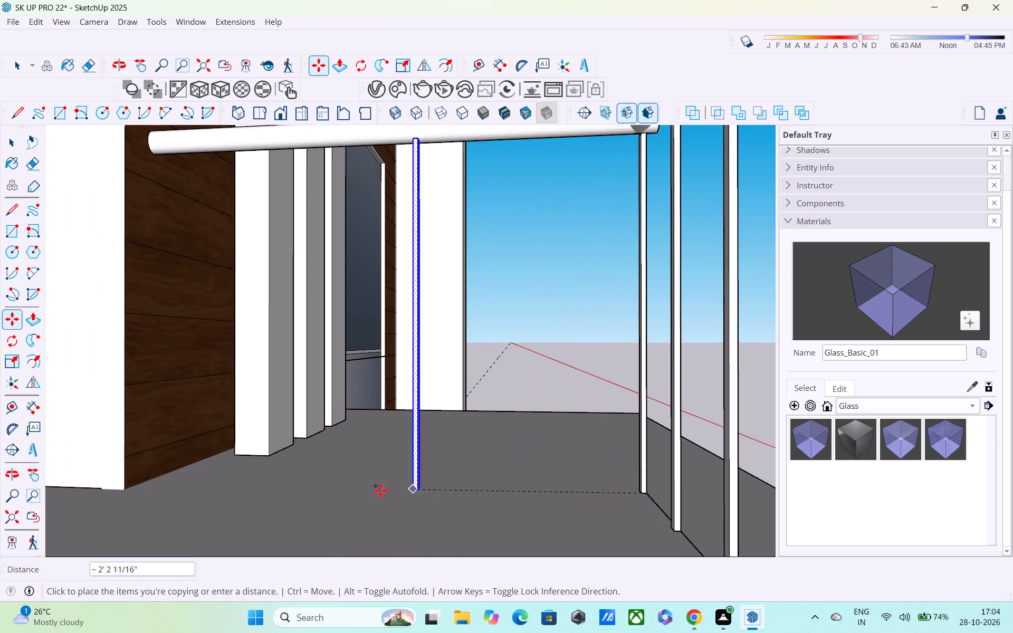
{"action": "left_click", "coordinate": [159, 479]}
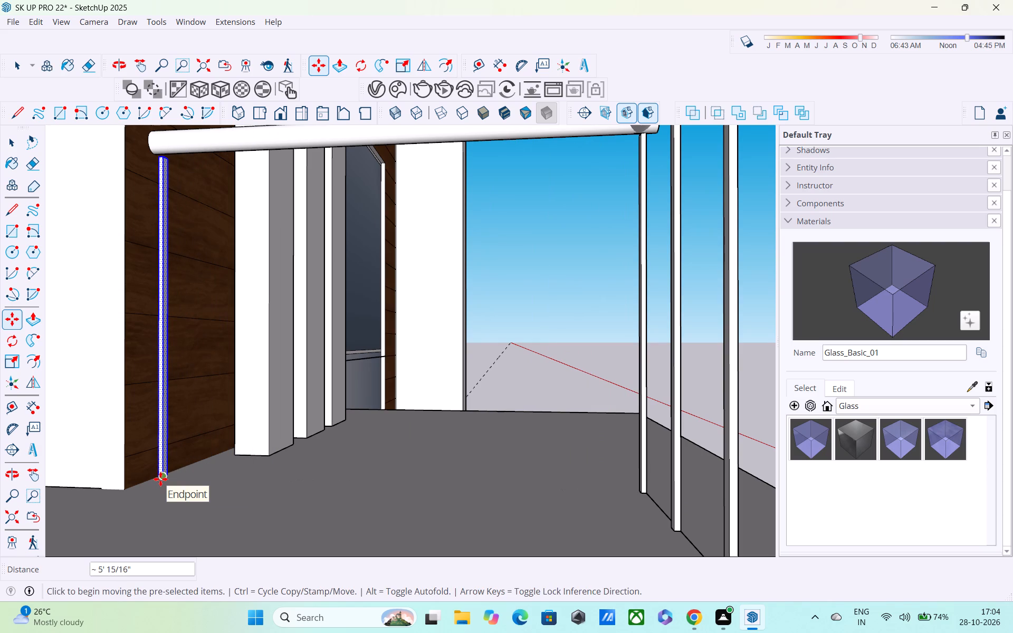
Divide the distance between the corner post and its copy into 5 equal spacings with posts under the short rail.
{"action": "key", "text": "slash"}
{"action": "key", "text": "5"}
{"action": "key", "text": "Return"}
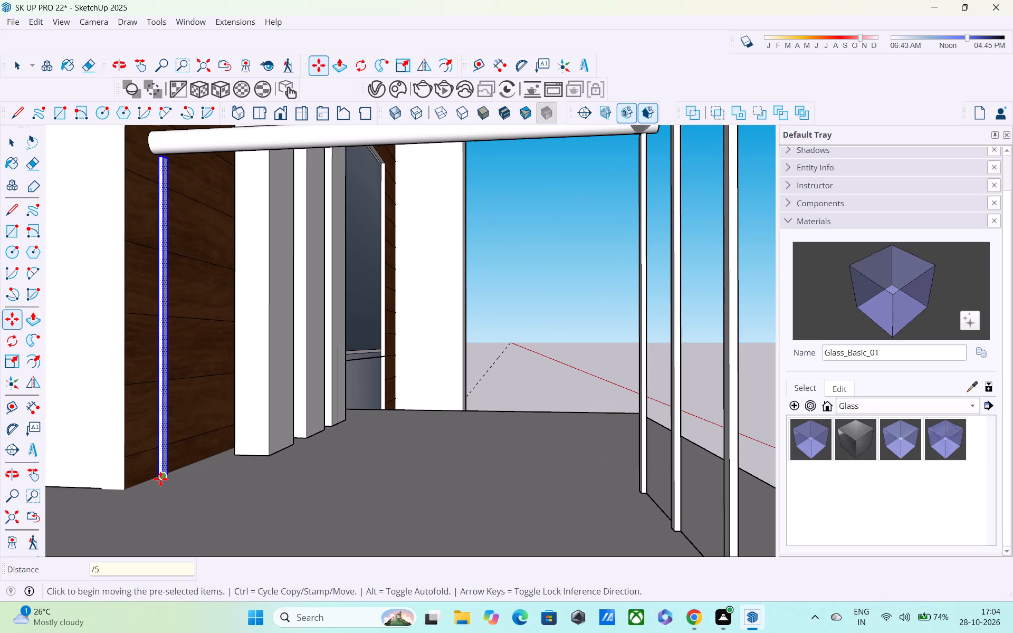
{"action": "scroll", "coordinate": [160, 479], "scroll_direction": "down", "scroll_amount": 1}
{"action": "scroll", "coordinate": [155, 632], "scroll_direction": "down", "scroll_amount": 5}
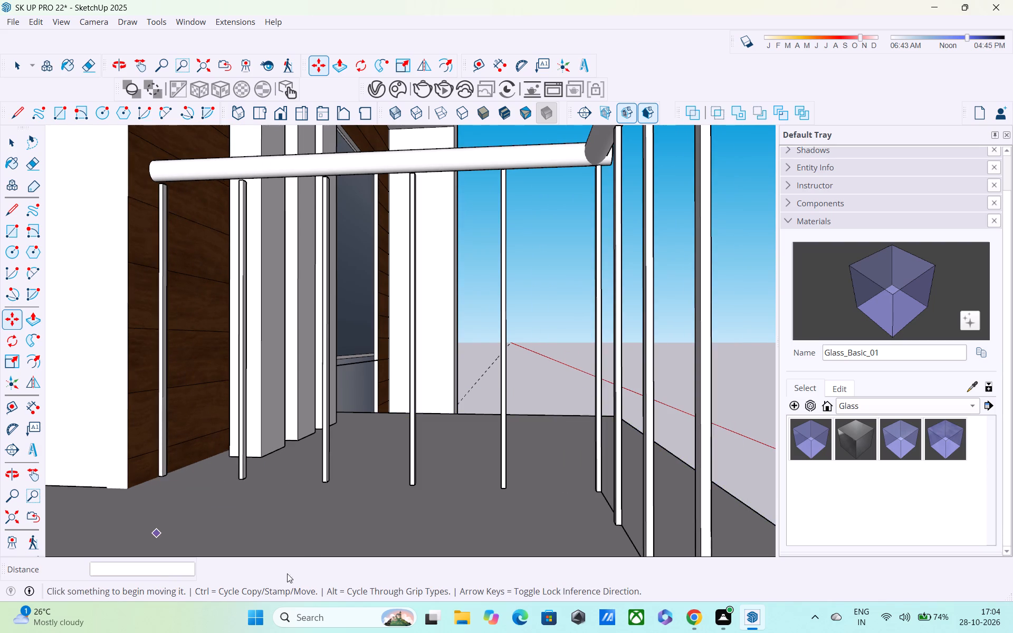
{"action": "scroll", "coordinate": [303, 545], "scroll_direction": "down", "scroll_amount": 5}
{"action": "middle_click_drag", "start_coordinate": [429, 488], "coordinate": [313, 483]}
{"action": "scroll", "coordinate": [301, 478], "scroll_direction": "down", "scroll_amount": 7}
{"action": "key", "text": "space"}
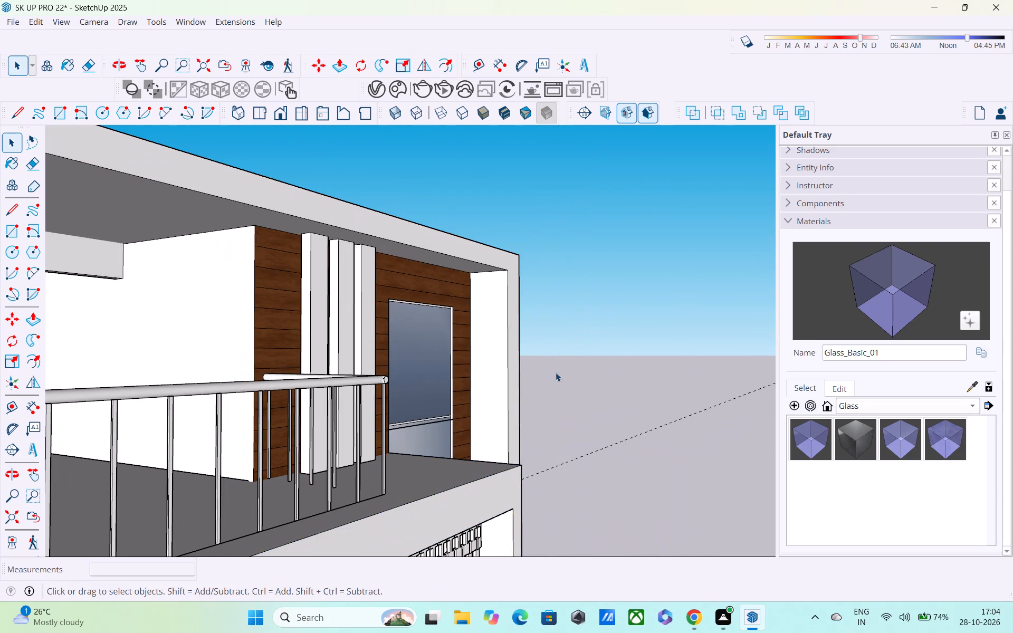
{"action": "left_click", "coordinate": [574, 342]}
Examine the top-terrace railing and the whole house exterior from the front and at a distance.
{"action": "scroll", "coordinate": [365, 448], "scroll_direction": "down", "scroll_amount": 6}
{"action": "middle_click_drag", "start_coordinate": [429, 439], "coordinate": [255, 424]}
{"action": "scroll", "coordinate": [254, 423], "scroll_direction": "up", "scroll_amount": 1}
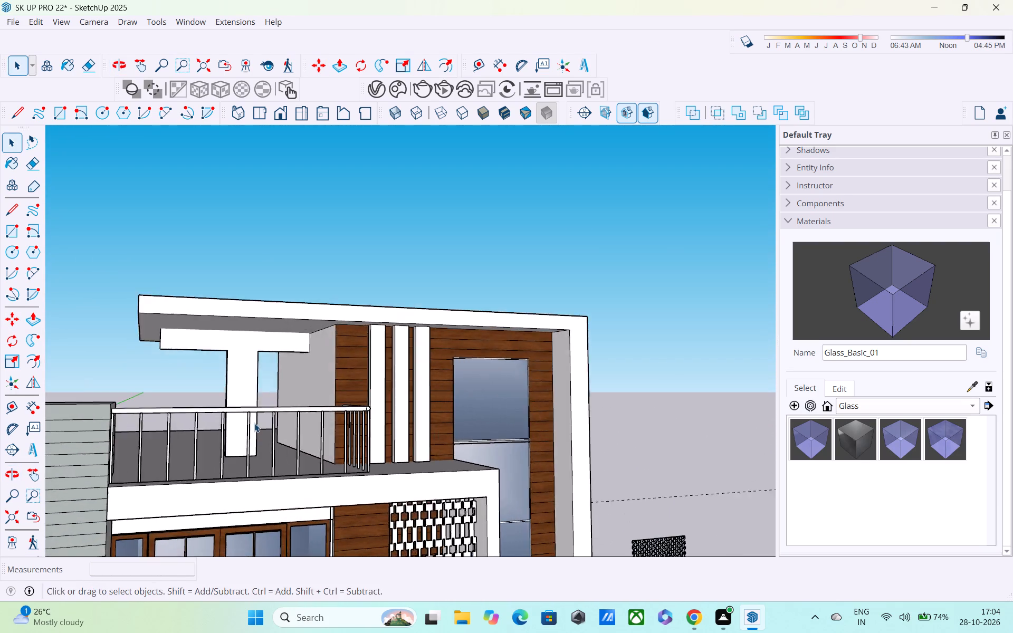
{"action": "scroll", "coordinate": [254, 423], "scroll_direction": "down", "scroll_amount": 6}
{"action": "middle_click_drag", "start_coordinate": [279, 446], "coordinate": [213, 446]}
{"action": "scroll", "coordinate": [213, 442], "scroll_direction": "up", "scroll_amount": 1}
{"action": "scroll", "coordinate": [213, 435], "scroll_direction": "down", "scroll_amount": 11}
{"action": "middle_click_drag", "start_coordinate": [419, 450], "coordinate": [374, 398]}
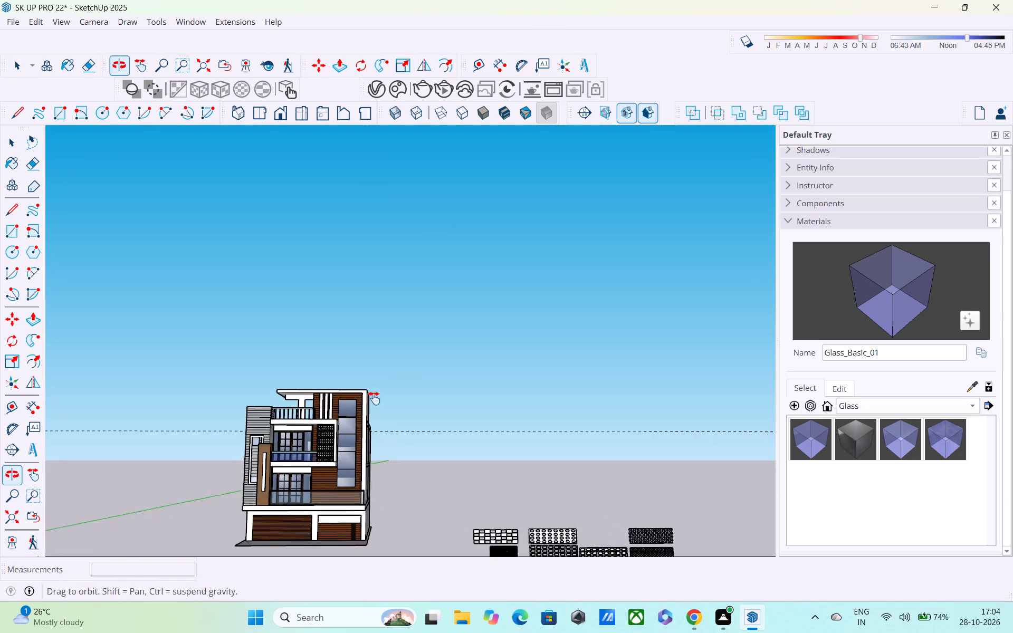
{"action": "middle_click_drag", "start_coordinate": [374, 398], "coordinate": [353, 361]}
{"action": "scroll", "coordinate": [353, 361], "scroll_direction": "up", "scroll_amount": 1}
{"action": "scroll", "coordinate": [342, 457], "scroll_direction": "up", "scroll_amount": 3}
{"action": "middle_click_drag", "start_coordinate": [328, 482], "coordinate": [317, 495]}
{"action": "scroll", "coordinate": [315, 497], "scroll_direction": "down", "scroll_amount": 3}
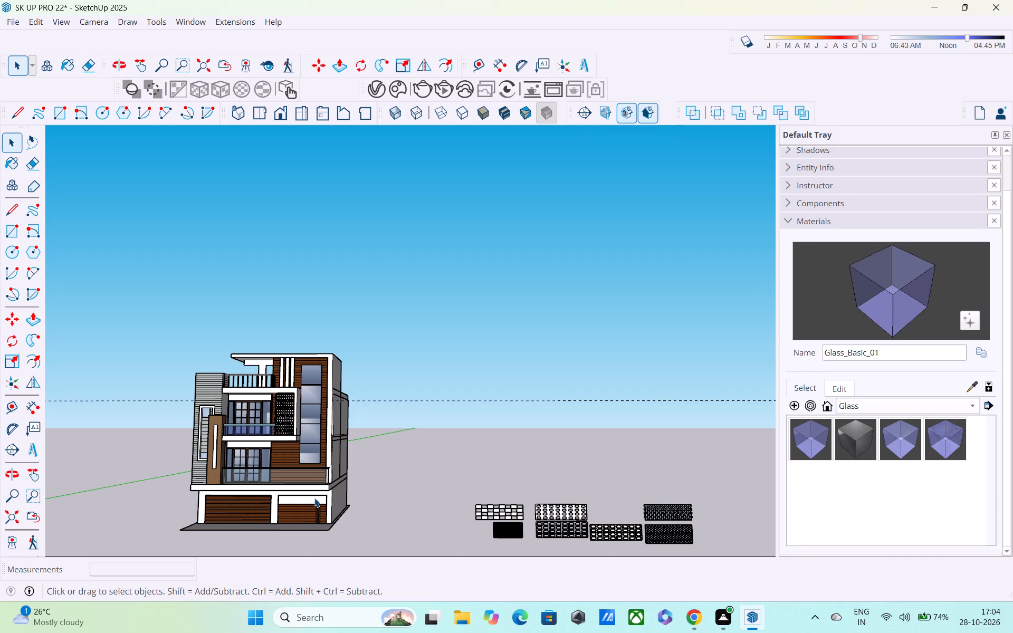
{"action": "middle_click_drag", "start_coordinate": [307, 495], "coordinate": [263, 427], "text": "shift"}
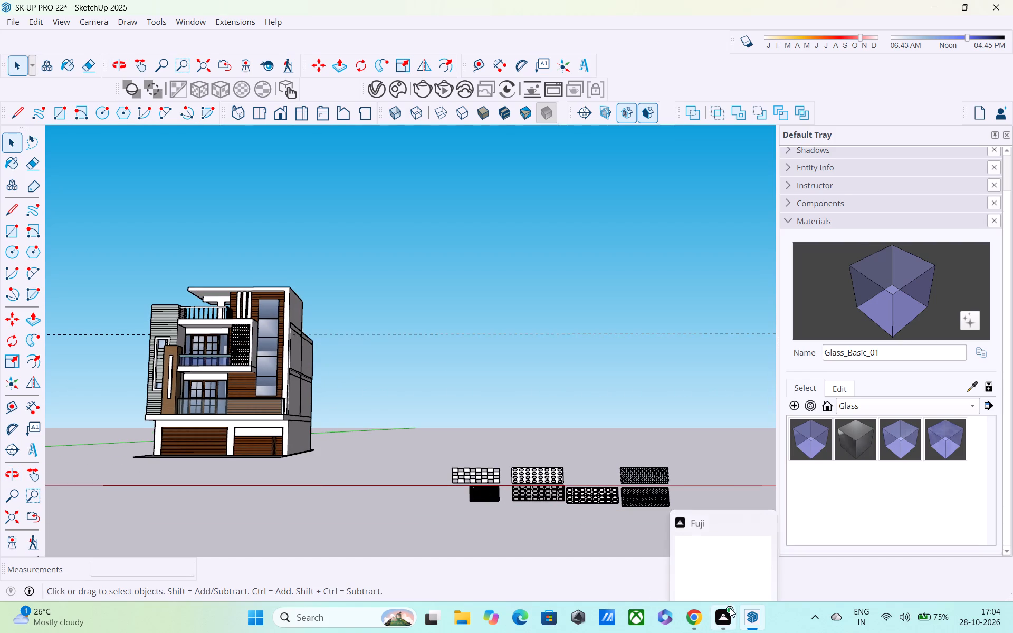
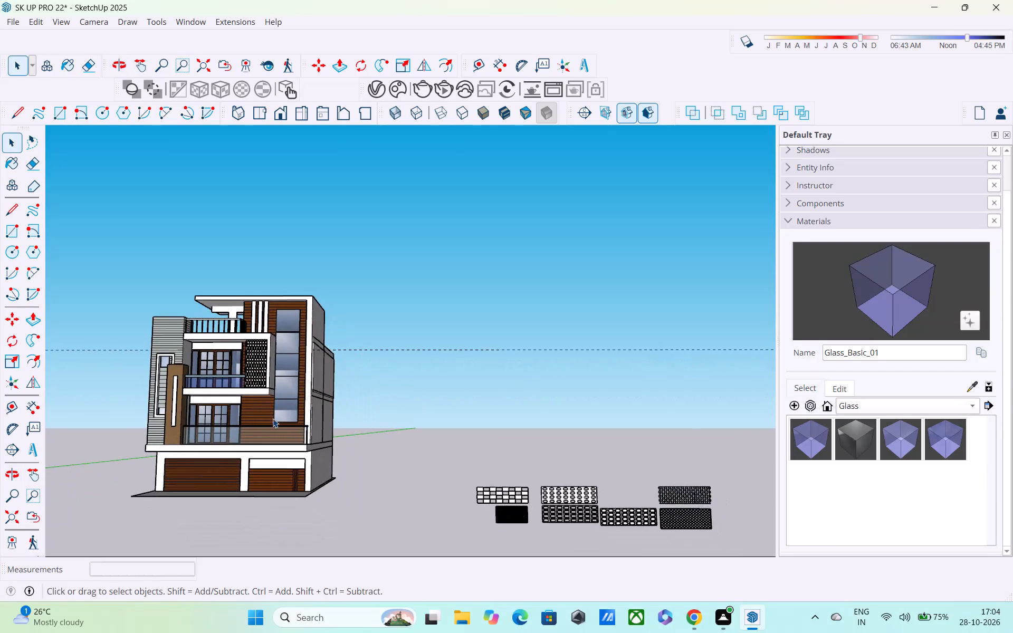
Open the group holding the spare patterned panels beside the house and delete two upper-row panels, the one nearest the origin and its neighbour.
{"action": "scroll", "coordinate": [278, 425], "scroll_direction": "down", "scroll_amount": 4}
{"action": "middle_click_drag", "start_coordinate": [474, 462], "coordinate": [399, 438]}
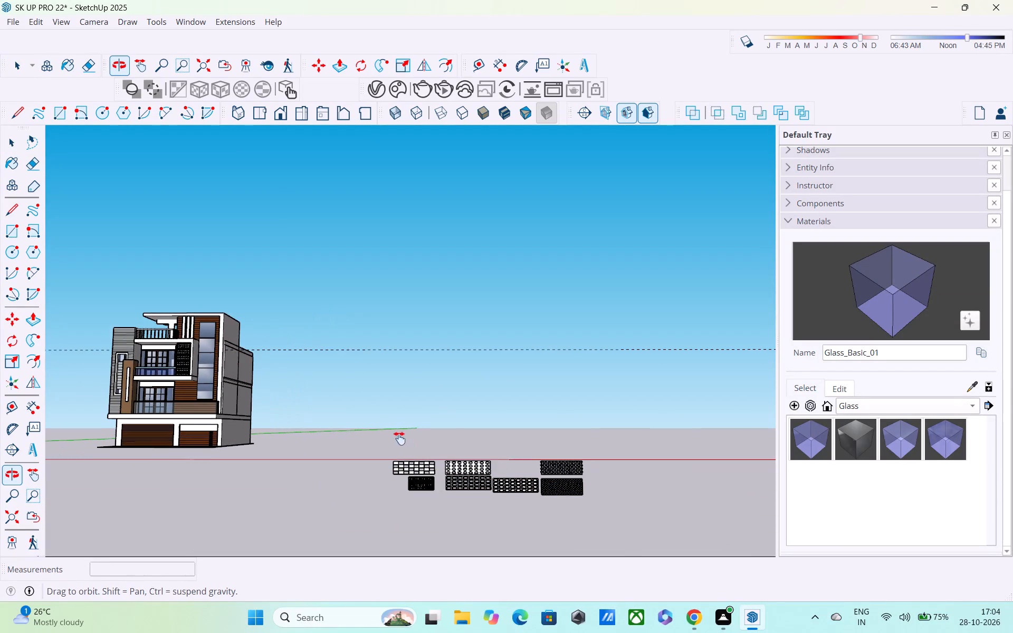
{"action": "middle_click_drag", "start_coordinate": [399, 438], "coordinate": [399, 438]}
{"action": "left_click_drag", "start_coordinate": [363, 434], "coordinate": [371, 433]}
{"action": "left_click_drag", "start_coordinate": [333, 433], "coordinate": [384, 445]}
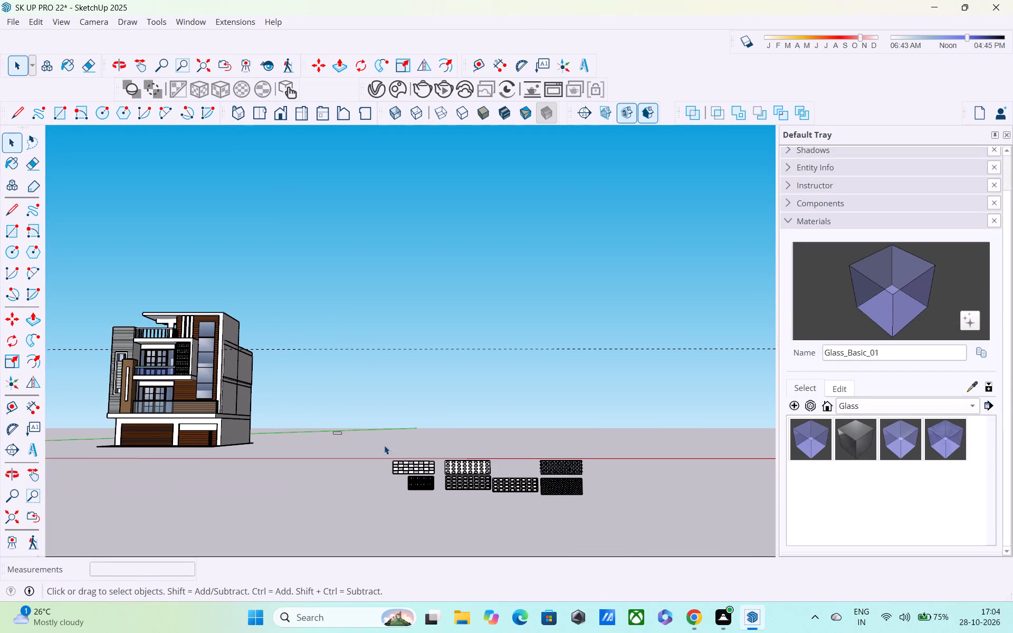
{"action": "left_click_drag", "start_coordinate": [384, 445], "coordinate": [619, 517]}
{"action": "double_click", "coordinate": [563, 476]}
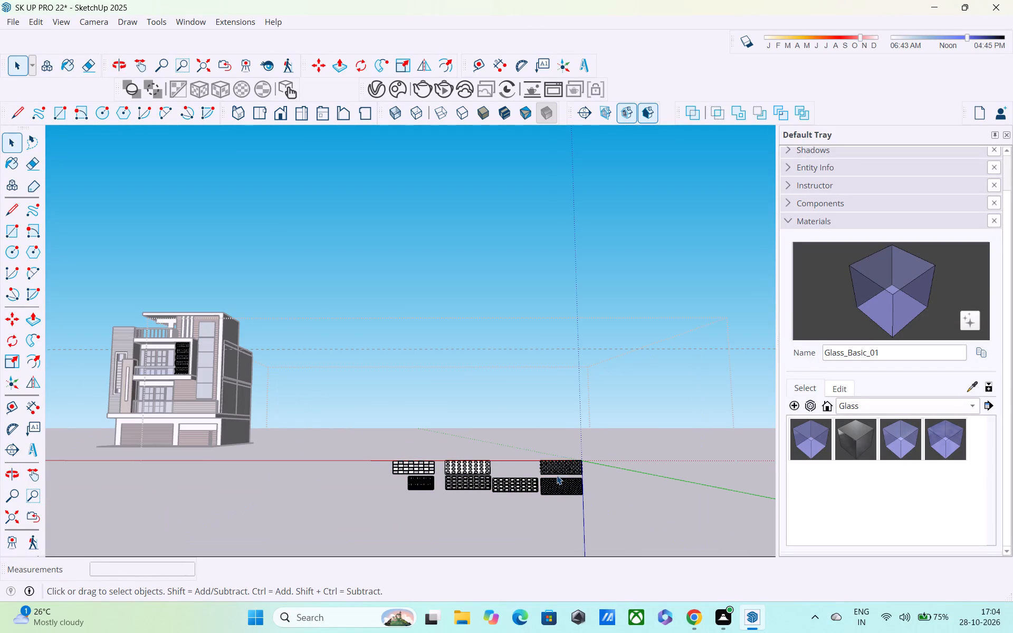
{"action": "left_click", "coordinate": [557, 475]}
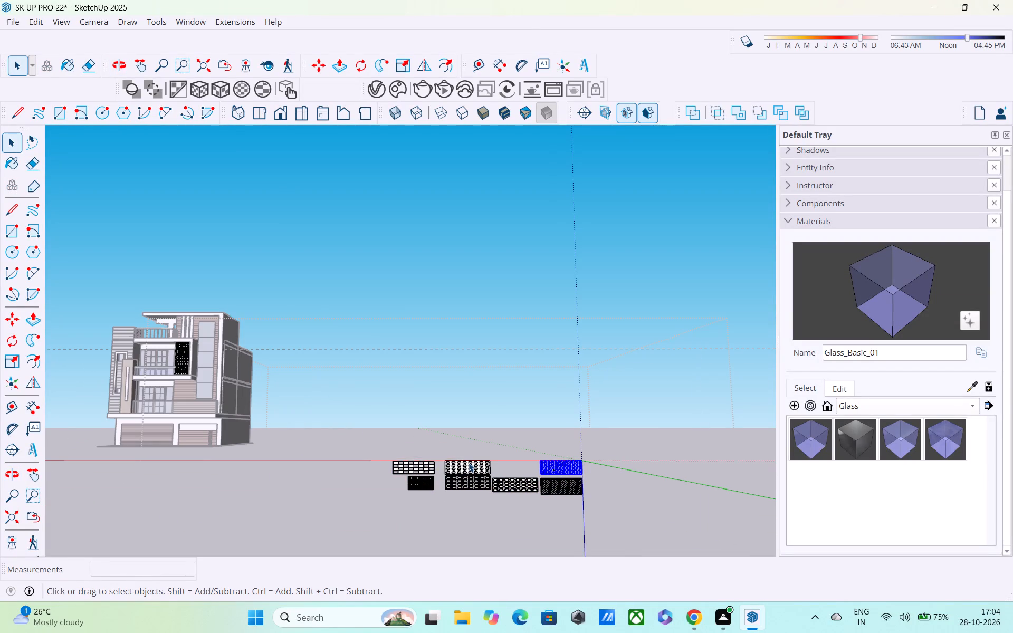
{"action": "key", "text": "Delete"}
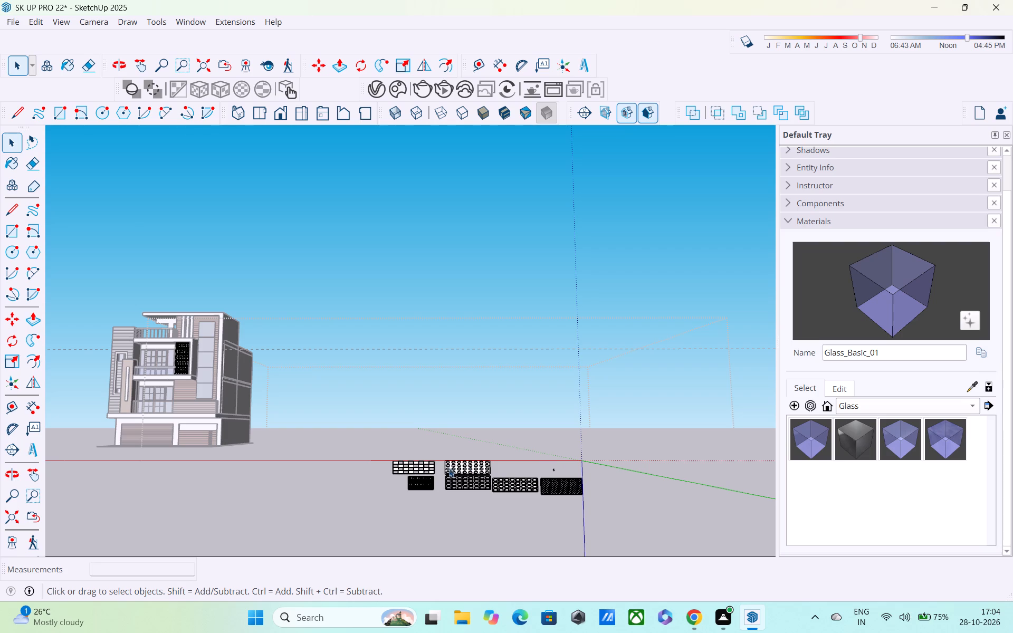
{"action": "left_click", "coordinate": [451, 464]}
{"action": "key", "text": "Delete"}
Delete the remaining five spare patterned panels beside the house together and leave the group.
{"action": "left_click", "coordinate": [418, 464], "text": "shift"}
{"action": "left_click", "coordinate": [421, 478], "text": "shift"}
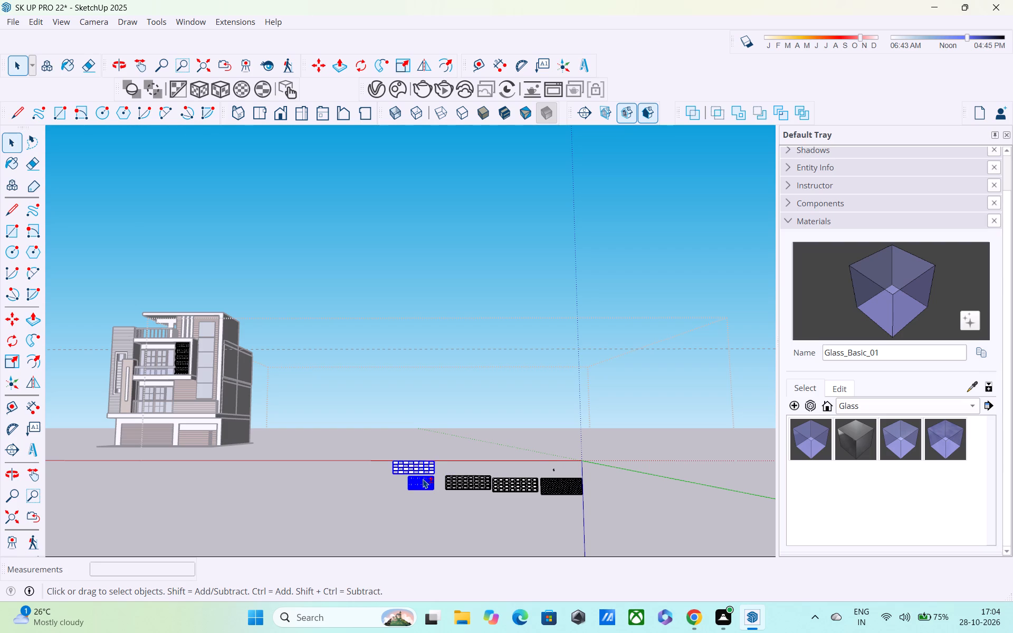
{"action": "left_click", "coordinate": [488, 482], "text": "shift"}
{"action": "left_click", "coordinate": [520, 487], "text": "shift"}
{"action": "left_click", "coordinate": [557, 487], "text": "shift"}
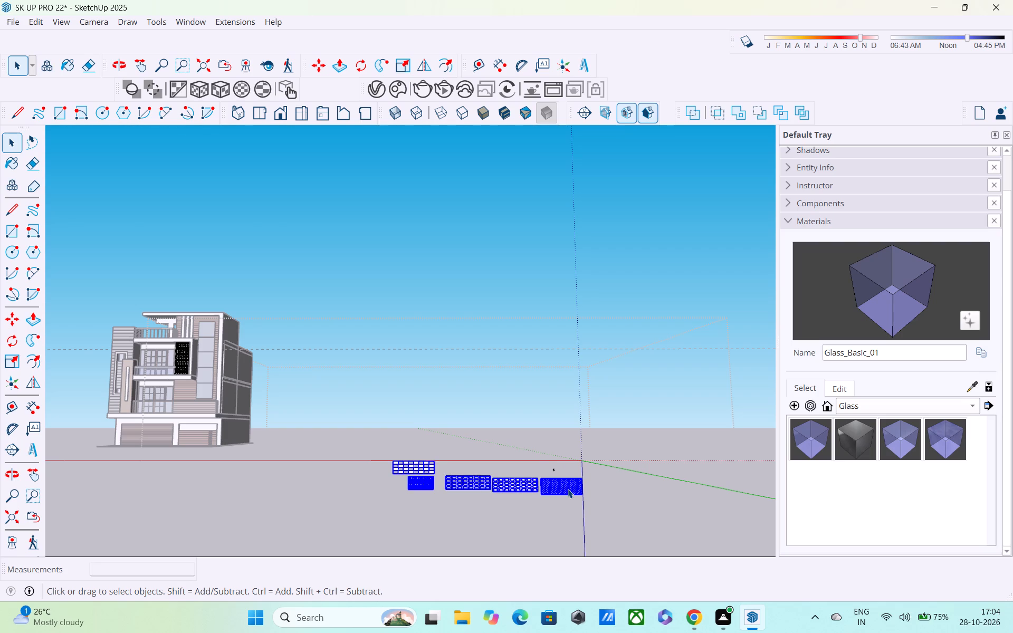
{"action": "key", "text": "Delete"}
{"action": "left_click", "coordinate": [359, 434]}
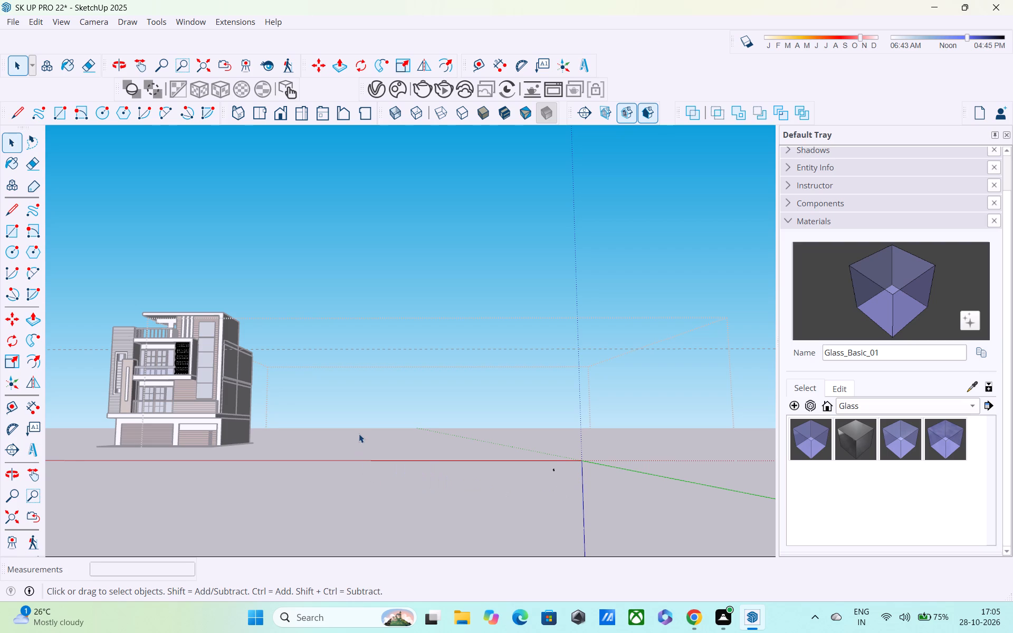
{"action": "scroll", "coordinate": [323, 446], "scroll_direction": "up", "scroll_amount": 1}
{"action": "left_click", "coordinate": [309, 507]}
{"action": "middle_click_drag", "start_coordinate": [297, 483], "coordinate": [321, 577]}
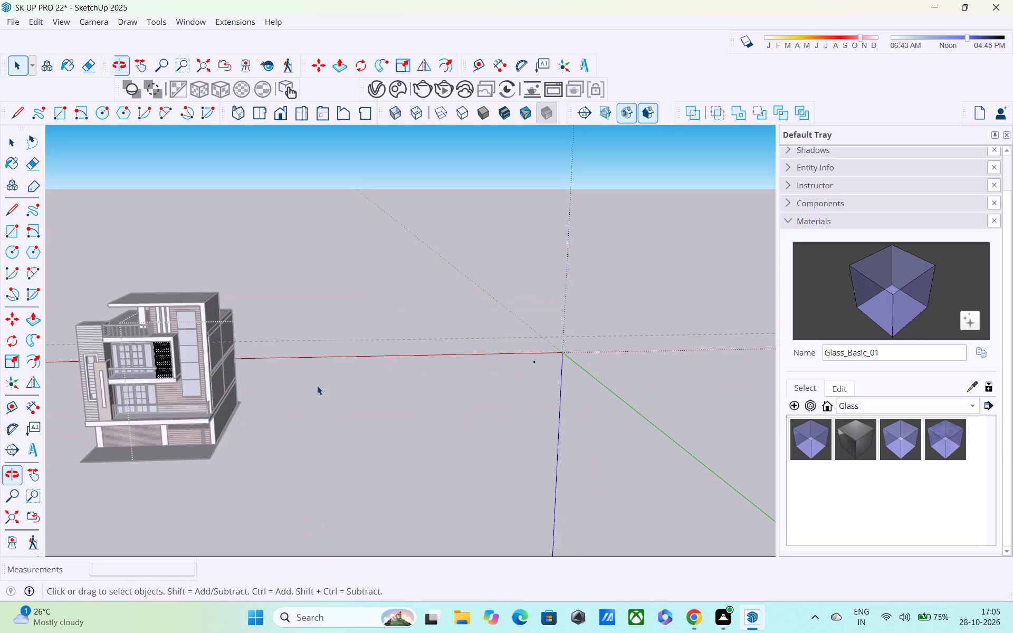
{"action": "left_click", "coordinate": [317, 386]}
{"action": "middle_click", "coordinate": [299, 446]}
{"action": "double_click", "coordinate": [299, 446]}
Examine the house exterior from the front and side, including the patterned balcony screen, the glazing strip and the ground-floor shutters.
{"action": "scroll", "coordinate": [299, 446], "scroll_direction": "down", "scroll_amount": 3}
{"action": "middle_click_drag", "start_coordinate": [204, 445], "coordinate": [215, 299]}
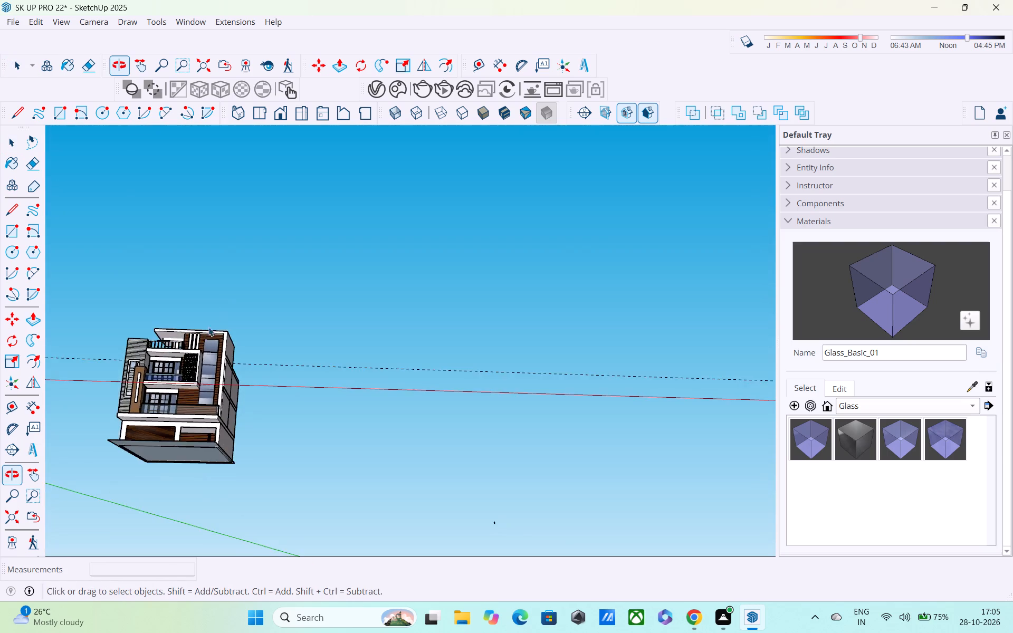
{"action": "scroll", "coordinate": [151, 388], "scroll_direction": "up", "scroll_amount": 9}
{"action": "middle_click_drag", "start_coordinate": [204, 365], "coordinate": [270, 456]}
{"action": "scroll", "coordinate": [234, 374], "scroll_direction": "up", "scroll_amount": 6}
{"action": "middle_click_drag", "start_coordinate": [214, 369], "coordinate": [205, 369]}
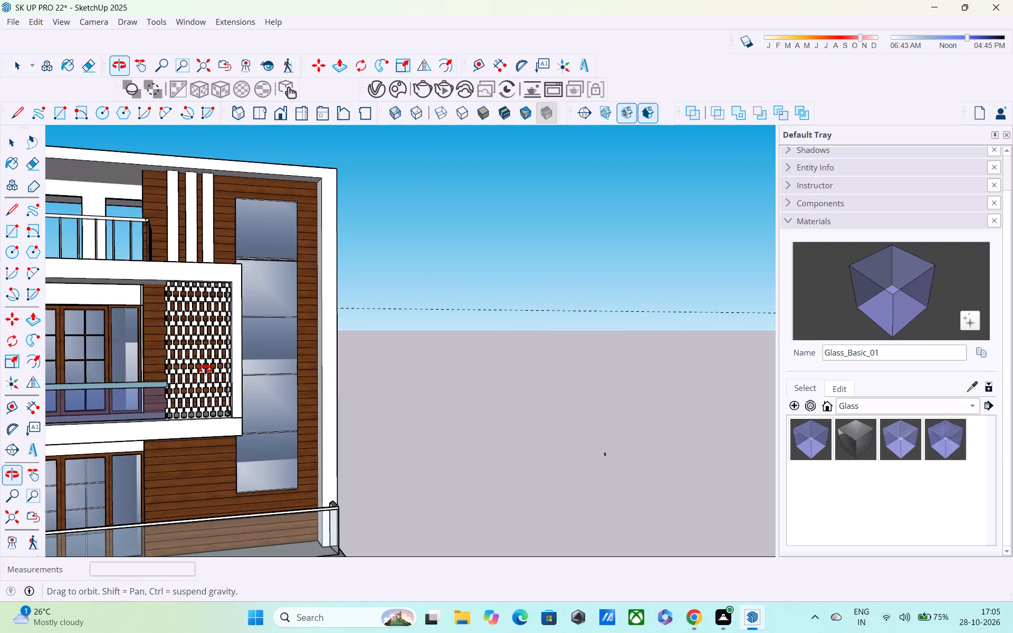
{"action": "middle_click_drag", "start_coordinate": [205, 369], "coordinate": [165, 372]}
{"action": "scroll", "coordinate": [165, 372], "scroll_direction": "up", "scroll_amount": 1, "text": "shift"}
{"action": "scroll", "coordinate": [165, 372], "scroll_direction": "down", "scroll_amount": 1, "text": "shift"}
{"action": "middle_click_drag", "start_coordinate": [256, 423], "coordinate": [387, 429], "text": "shift"}
{"action": "scroll", "coordinate": [371, 416], "scroll_direction": "down", "scroll_amount": 1}
{"action": "middle_click_drag", "start_coordinate": [367, 415], "coordinate": [295, 421]}
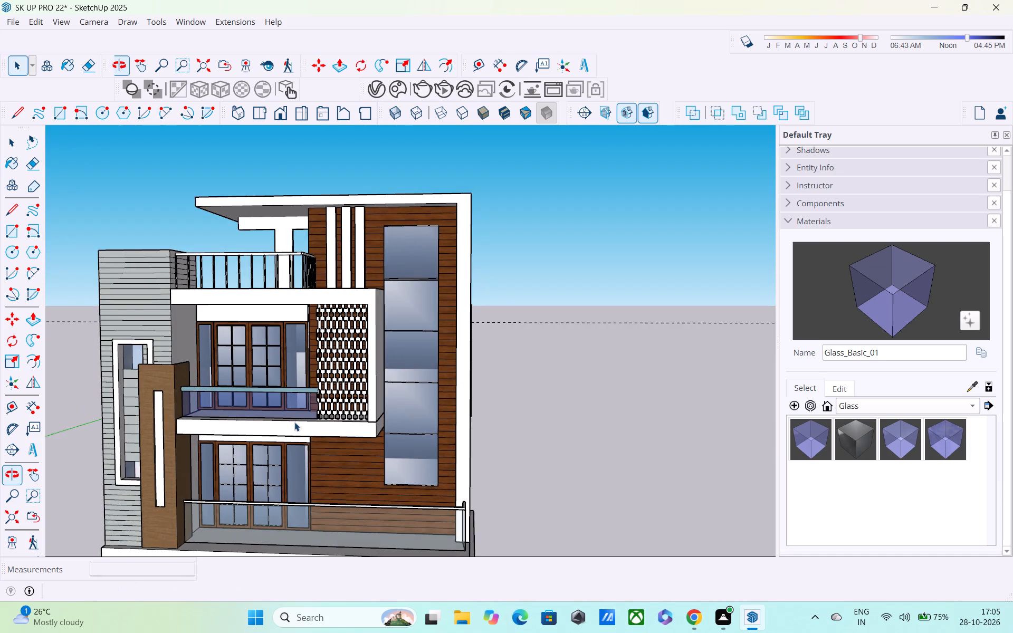
{"action": "scroll", "coordinate": [294, 422], "scroll_direction": "down", "scroll_amount": 4}
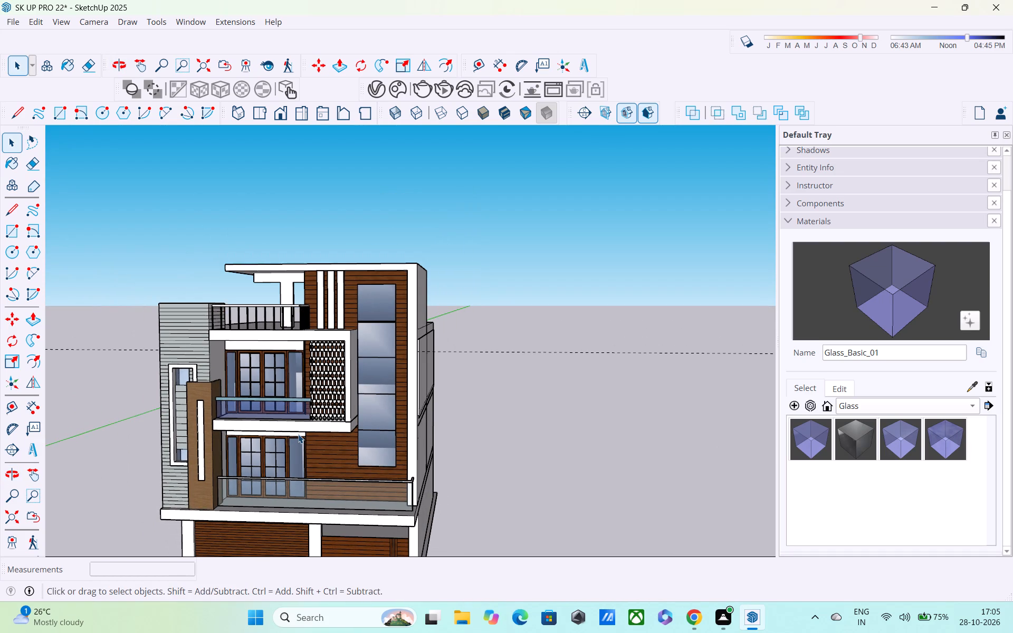
{"action": "scroll", "coordinate": [378, 426], "scroll_direction": "up", "scroll_amount": 1}
{"action": "scroll", "coordinate": [524, 434], "scroll_direction": "up", "scroll_amount": 1}
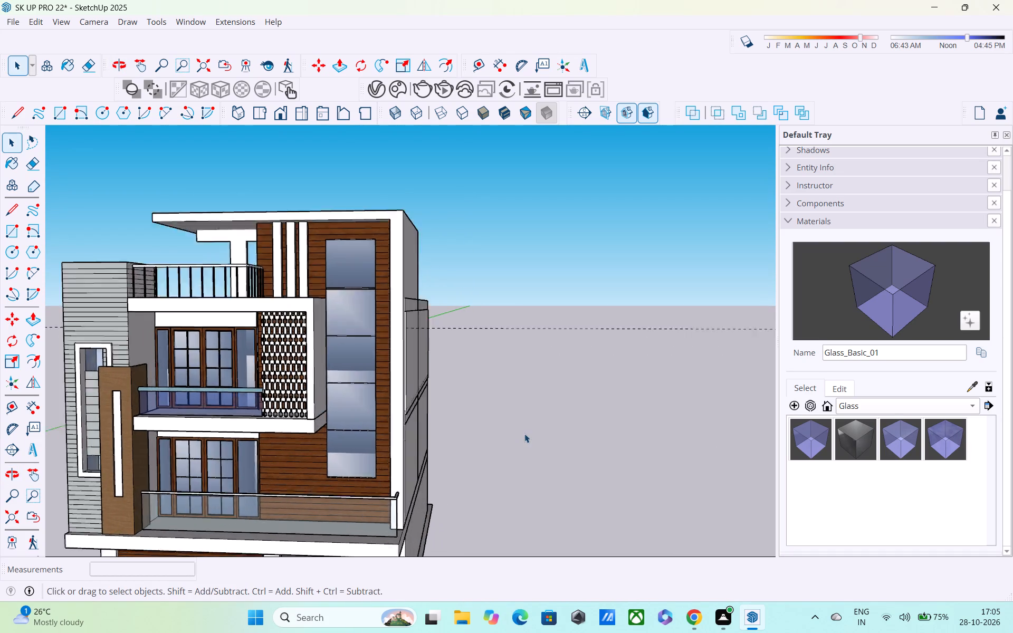
{"action": "scroll", "coordinate": [524, 434], "scroll_direction": "up", "scroll_amount": 2}
{"action": "middle_click_drag", "start_coordinate": [378, 513], "coordinate": [318, 500]}
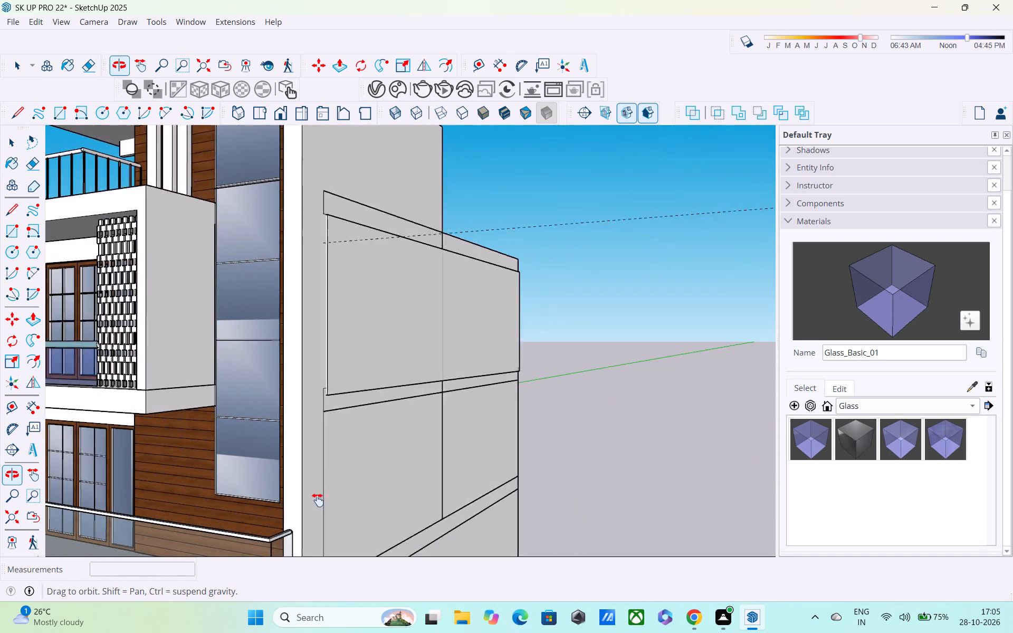
{"action": "middle_click_drag", "start_coordinate": [318, 500], "coordinate": [533, 381]}
{"action": "scroll", "coordinate": [533, 372], "scroll_direction": "up", "scroll_amount": 1}
{"action": "scroll", "coordinate": [532, 358], "scroll_direction": "down", "scroll_amount": 5}
{"action": "middle_click_drag", "start_coordinate": [512, 376], "coordinate": [438, 349]}
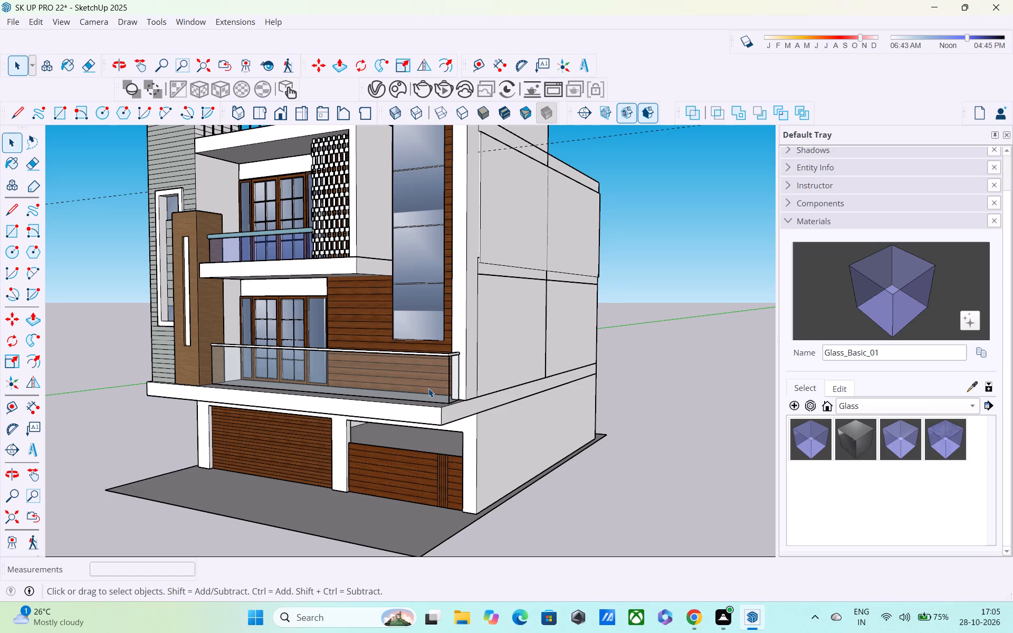
{"action": "scroll", "coordinate": [418, 372], "scroll_direction": "down", "scroll_amount": 5}
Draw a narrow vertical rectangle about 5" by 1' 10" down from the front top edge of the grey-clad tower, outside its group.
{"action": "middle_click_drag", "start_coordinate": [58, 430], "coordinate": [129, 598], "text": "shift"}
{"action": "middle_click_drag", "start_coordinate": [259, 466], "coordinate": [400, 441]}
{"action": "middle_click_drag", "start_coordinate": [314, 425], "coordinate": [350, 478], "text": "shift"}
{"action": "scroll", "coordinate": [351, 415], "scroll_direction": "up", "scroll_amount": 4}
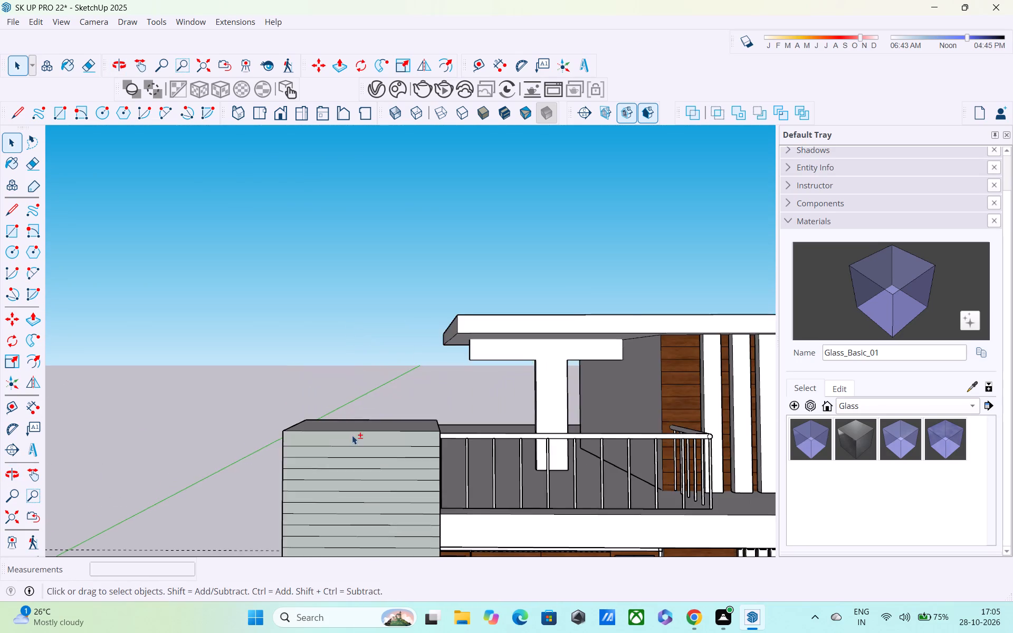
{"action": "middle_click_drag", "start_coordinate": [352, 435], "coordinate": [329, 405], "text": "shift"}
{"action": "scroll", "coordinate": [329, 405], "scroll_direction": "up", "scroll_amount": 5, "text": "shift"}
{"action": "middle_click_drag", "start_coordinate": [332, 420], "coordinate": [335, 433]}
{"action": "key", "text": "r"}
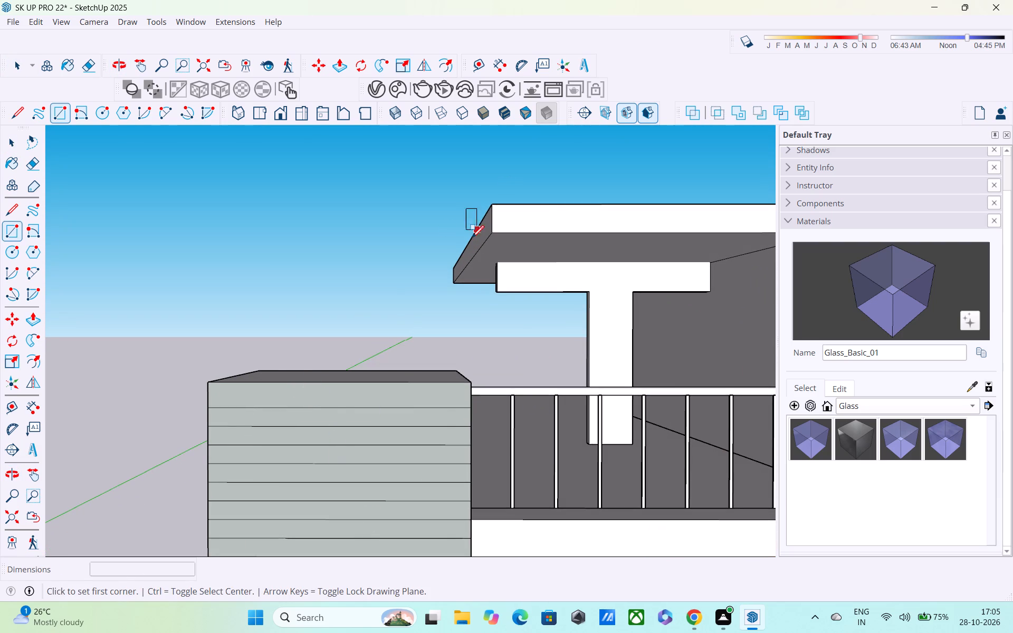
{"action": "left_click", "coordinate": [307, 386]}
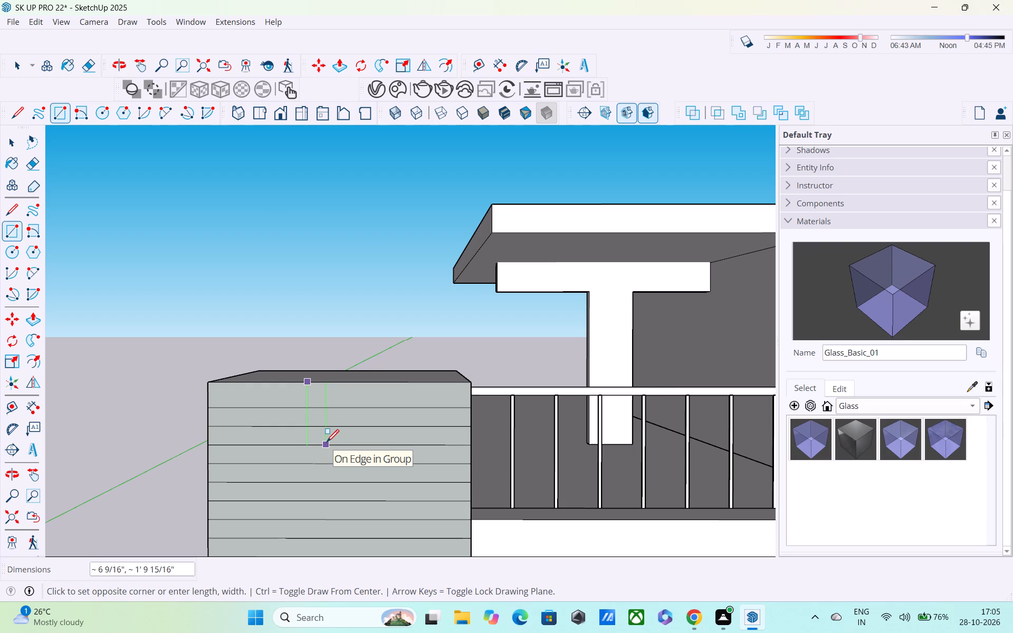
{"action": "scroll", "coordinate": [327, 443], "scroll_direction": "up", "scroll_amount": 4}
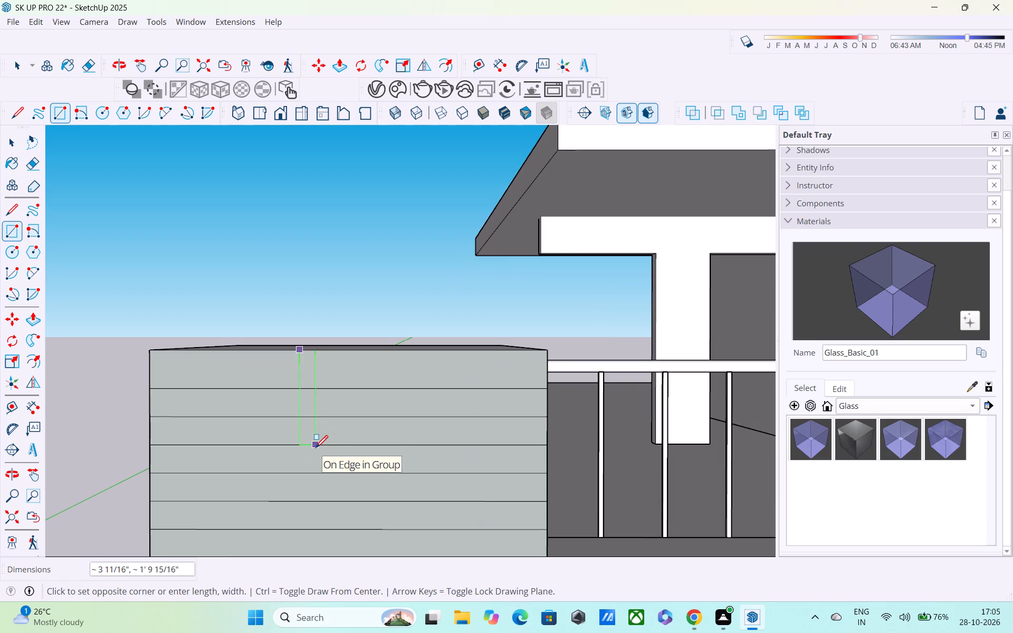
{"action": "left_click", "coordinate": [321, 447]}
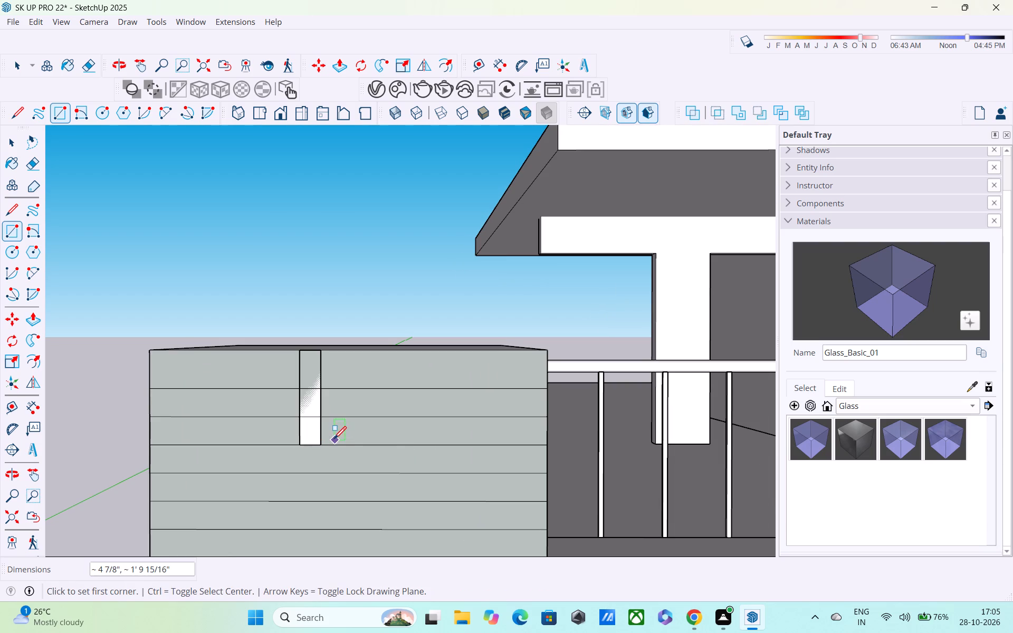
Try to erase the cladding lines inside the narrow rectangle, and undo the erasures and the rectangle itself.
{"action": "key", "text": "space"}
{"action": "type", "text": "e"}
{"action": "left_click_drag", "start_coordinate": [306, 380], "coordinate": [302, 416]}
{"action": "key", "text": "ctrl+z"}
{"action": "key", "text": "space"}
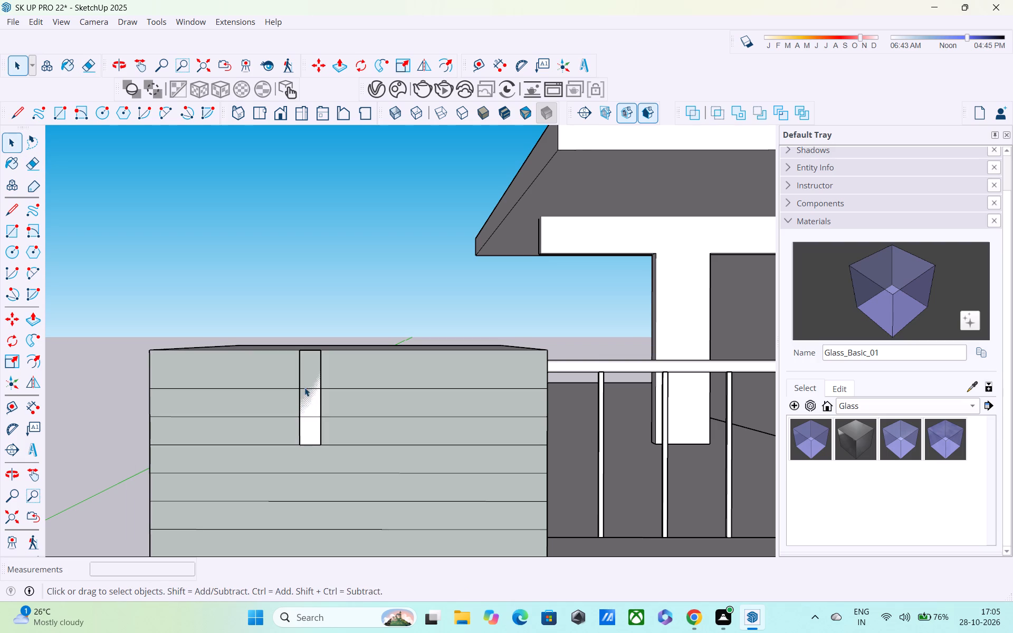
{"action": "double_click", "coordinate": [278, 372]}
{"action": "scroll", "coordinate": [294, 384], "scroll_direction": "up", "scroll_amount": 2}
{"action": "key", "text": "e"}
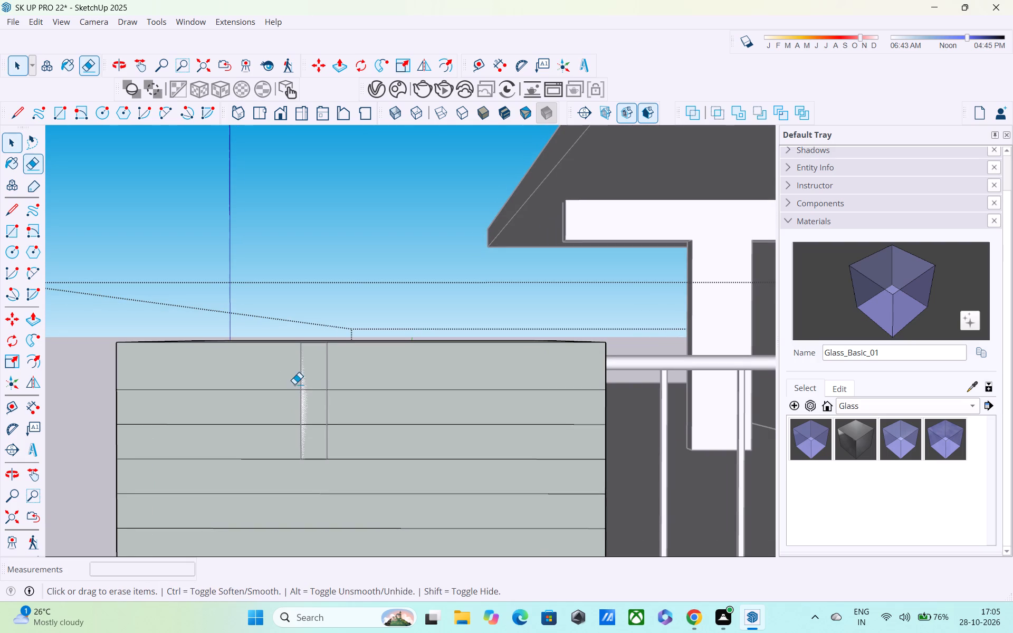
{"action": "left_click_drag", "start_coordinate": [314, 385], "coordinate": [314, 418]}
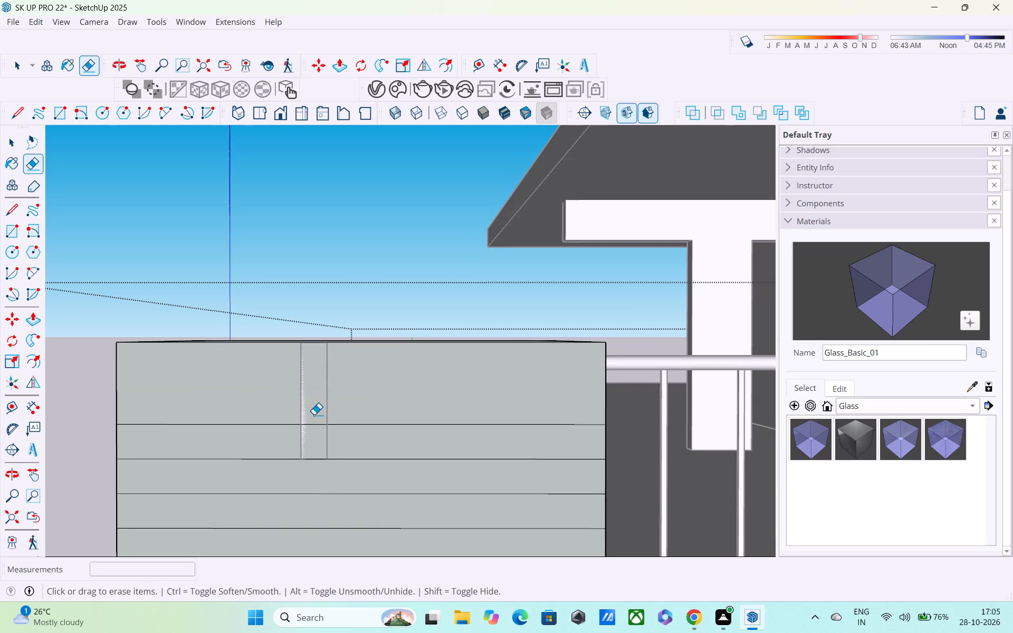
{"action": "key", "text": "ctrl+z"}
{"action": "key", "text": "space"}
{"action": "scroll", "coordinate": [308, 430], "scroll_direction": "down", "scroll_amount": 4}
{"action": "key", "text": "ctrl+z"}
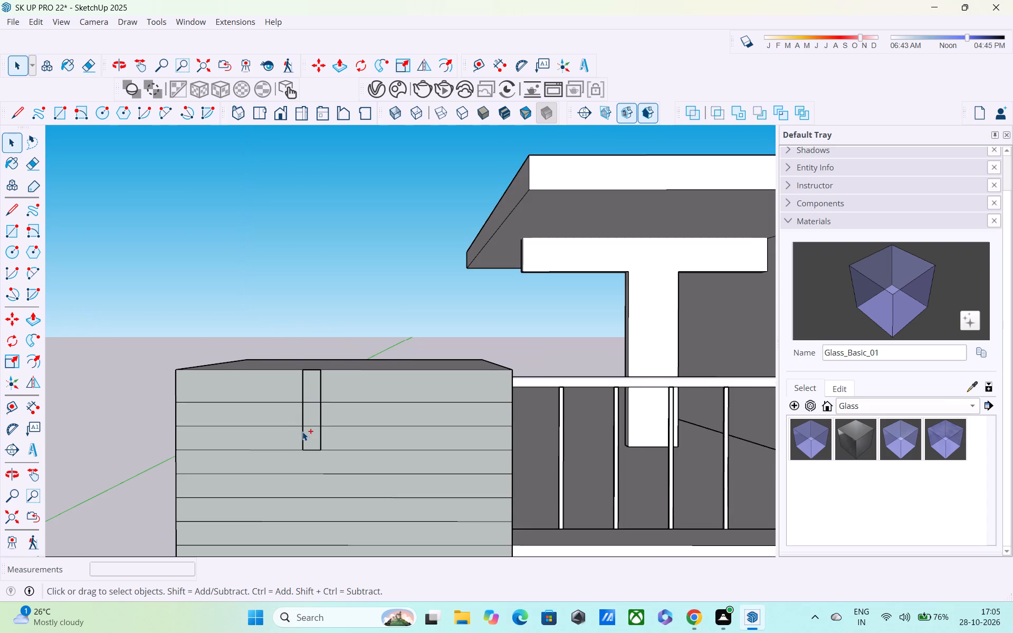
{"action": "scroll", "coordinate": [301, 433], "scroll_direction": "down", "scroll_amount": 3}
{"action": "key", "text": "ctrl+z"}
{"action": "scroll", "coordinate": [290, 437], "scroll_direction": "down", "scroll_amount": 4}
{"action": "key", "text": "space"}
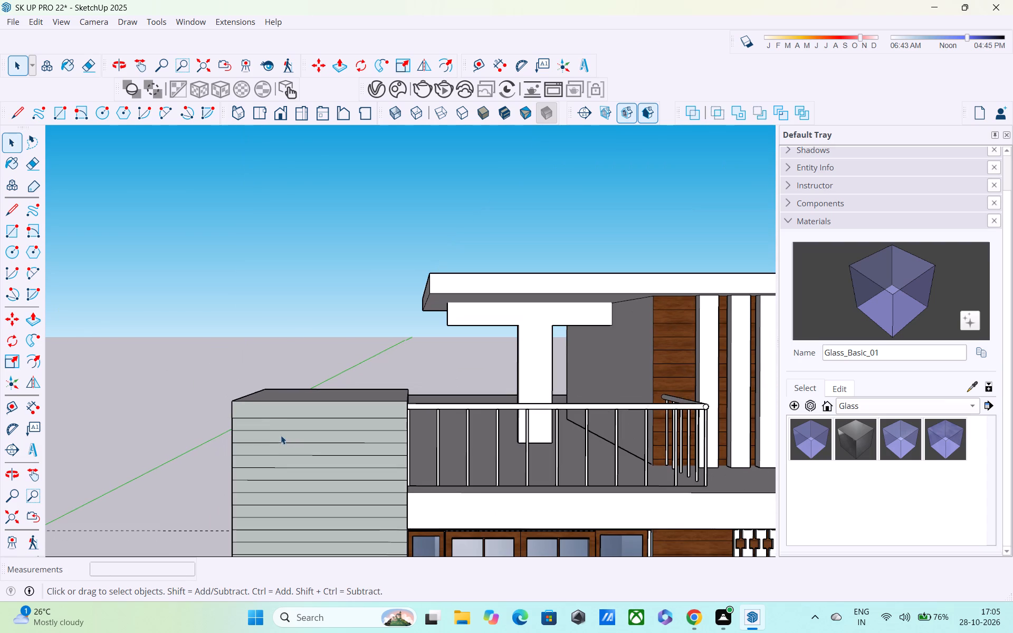
Inside the grey-clad tower's group, draw a vertical rectangle about 8" by 2' 11" down from the front top edge.
{"action": "double_click", "coordinate": [271, 410]}
{"action": "key", "text": "r"}
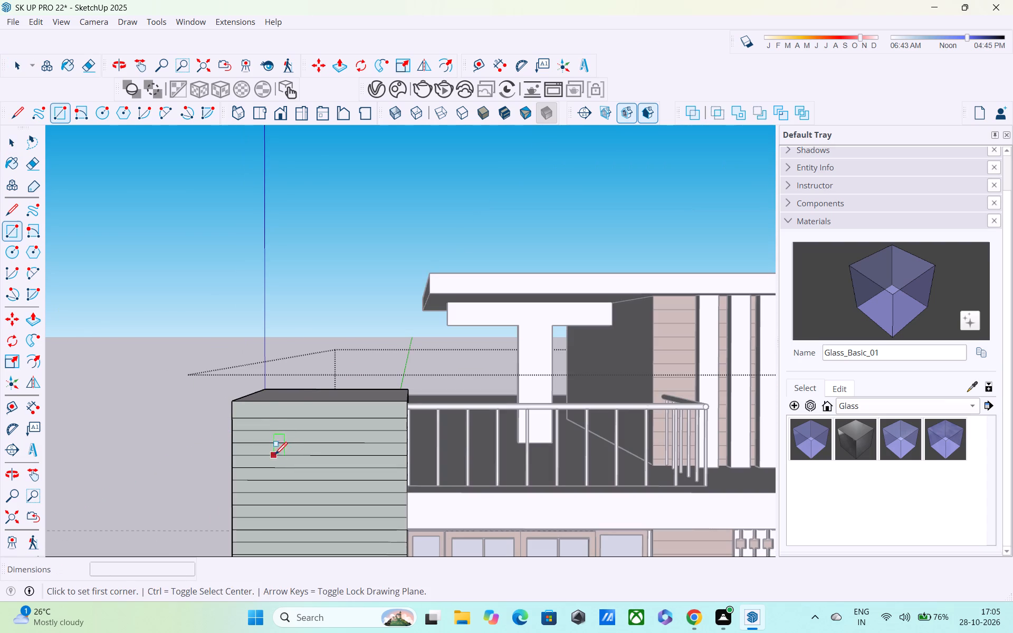
{"action": "left_click", "coordinate": [292, 402]}
{"action": "left_click", "coordinate": [307, 467]}
Erase the horizontal cladding lines crossing the inside of the new rectangle to leave a plain vertical strip.
{"action": "key", "text": "space"}
{"action": "scroll", "coordinate": [300, 427], "scroll_direction": "up", "scroll_amount": 4}
{"action": "key", "text": "e"}
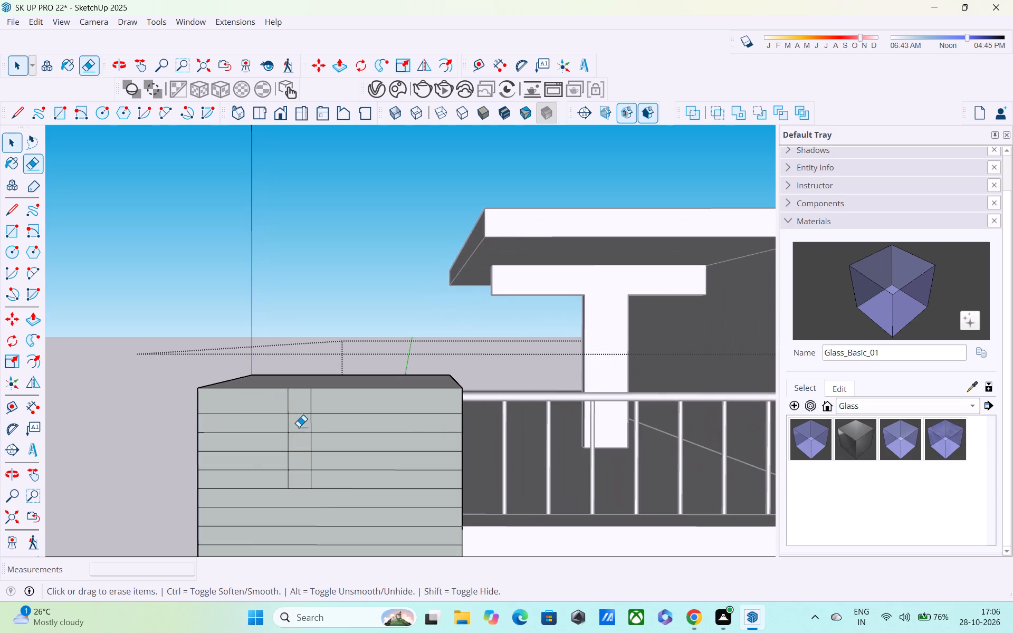
{"action": "scroll", "coordinate": [299, 419], "scroll_direction": "up", "scroll_amount": 3}
{"action": "left_click_drag", "start_coordinate": [298, 412], "coordinate": [298, 501]}
{"action": "scroll", "coordinate": [297, 485], "scroll_direction": "down", "scroll_amount": 4}
{"action": "middle_click_drag", "start_coordinate": [300, 476], "coordinate": [299, 442]}
{"action": "scroll", "coordinate": [299, 440], "scroll_direction": "up", "scroll_amount": 1}
{"action": "scroll", "coordinate": [299, 440], "scroll_direction": "down", "scroll_amount": 6}
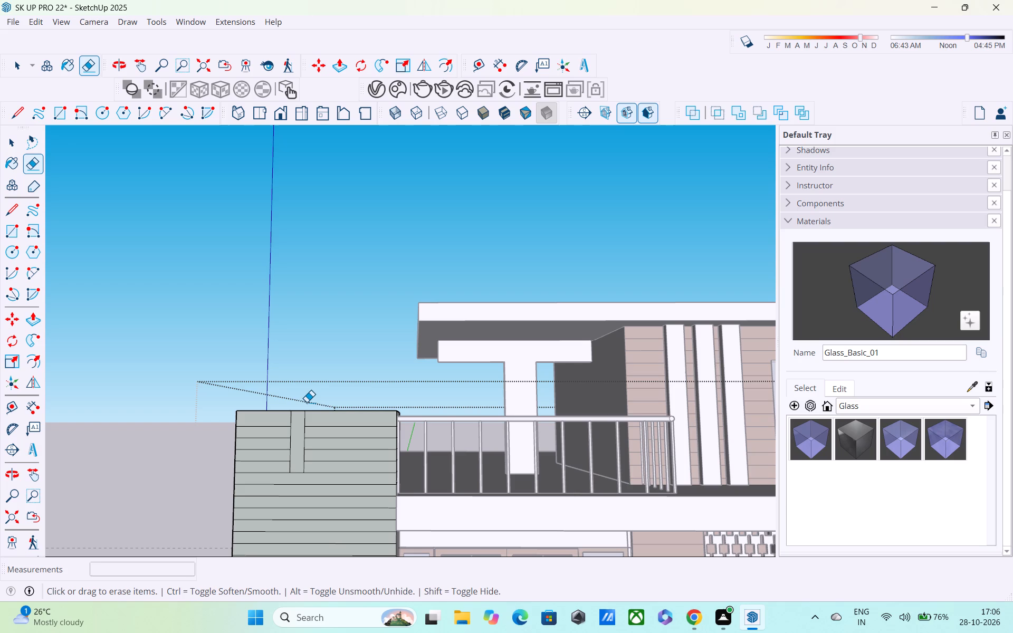
Select the plain strip's face and full outline and copy them horizontally about 1' 1" across the tower front toward the balcony railing.
{"action": "key", "text": "space"}
{"action": "scroll", "coordinate": [314, 427], "scroll_direction": "up", "scroll_amount": 3}
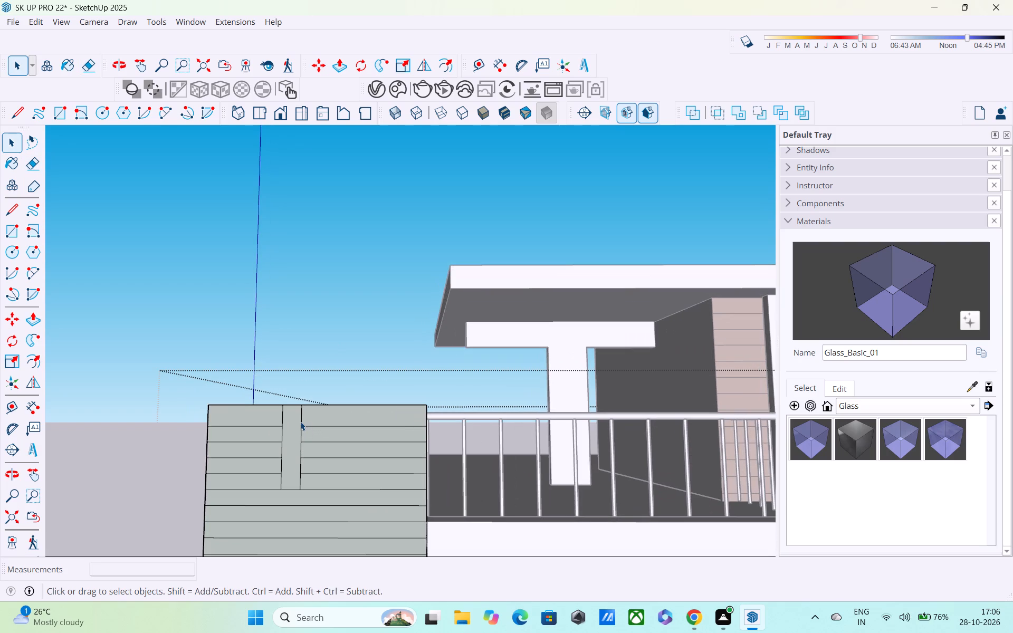
{"action": "left_click", "coordinate": [300, 421]}
{"action": "scroll", "coordinate": [300, 425], "scroll_direction": "up", "scroll_amount": 3, "text": "shift"}
{"action": "left_click", "coordinate": [300, 434], "text": "shift"}
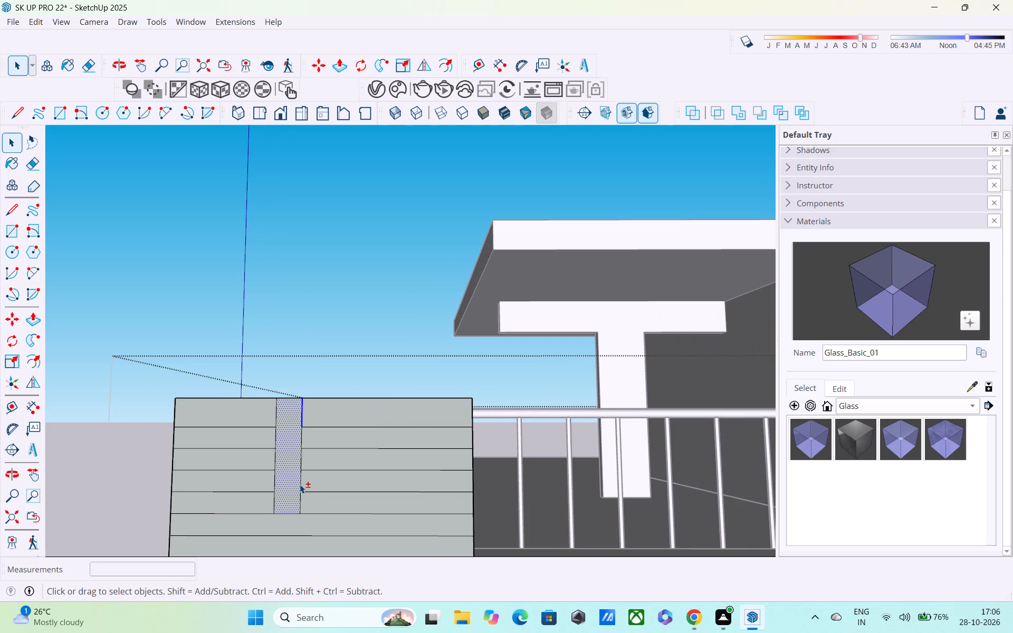
{"action": "left_click", "coordinate": [301, 481], "text": "shift"}
{"action": "left_click", "coordinate": [301, 457], "text": "shift"}
{"action": "left_click", "coordinate": [300, 435], "text": "shift"}
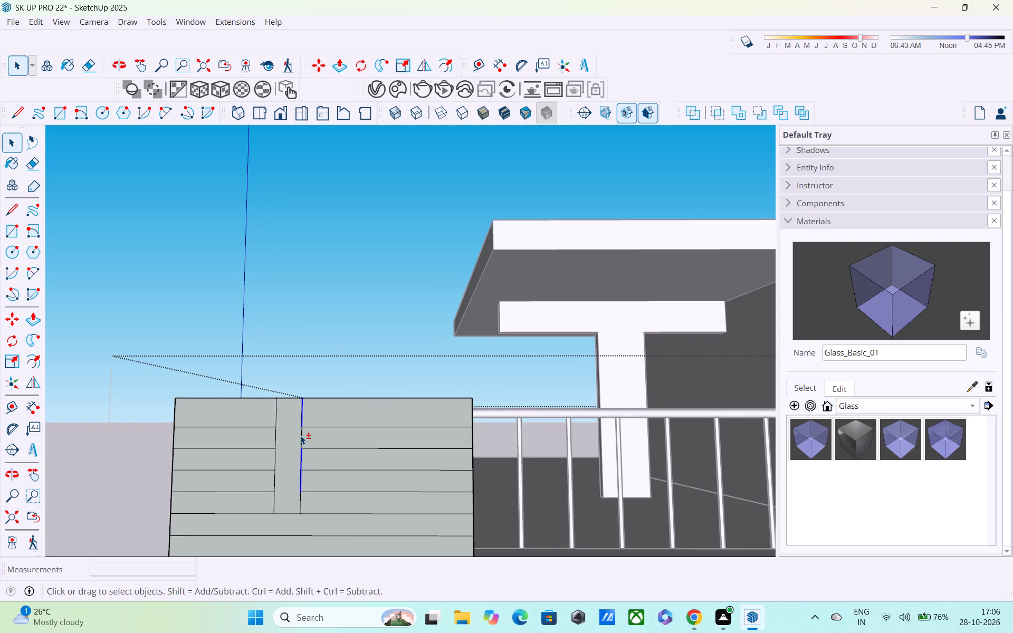
{"action": "left_click", "coordinate": [301, 501], "text": "shift"}
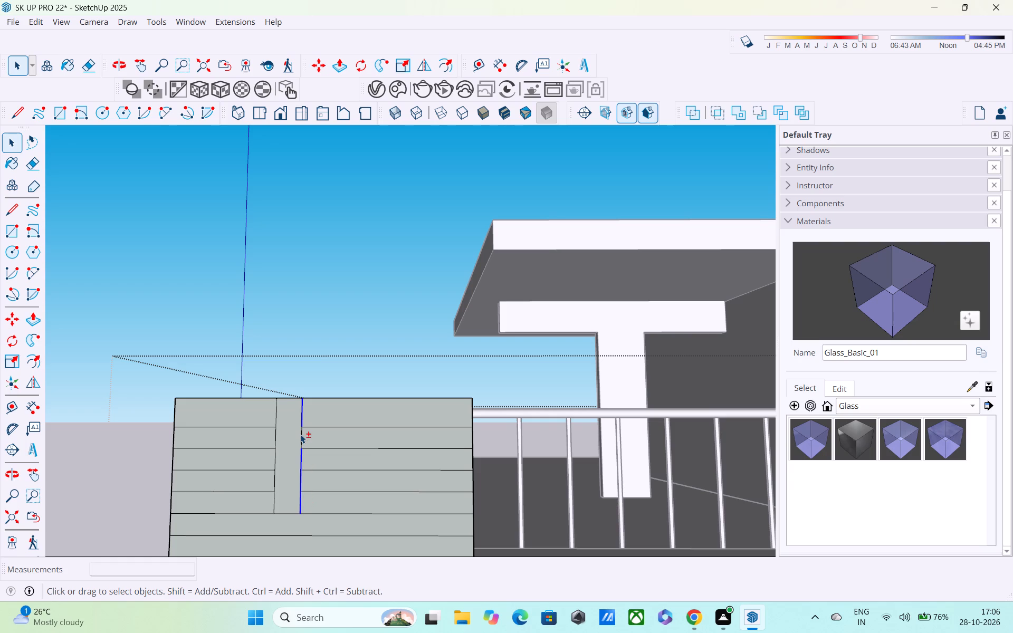
{"action": "left_click", "coordinate": [300, 434], "text": "shift"}
{"action": "left_click", "coordinate": [302, 440], "text": "shift"}
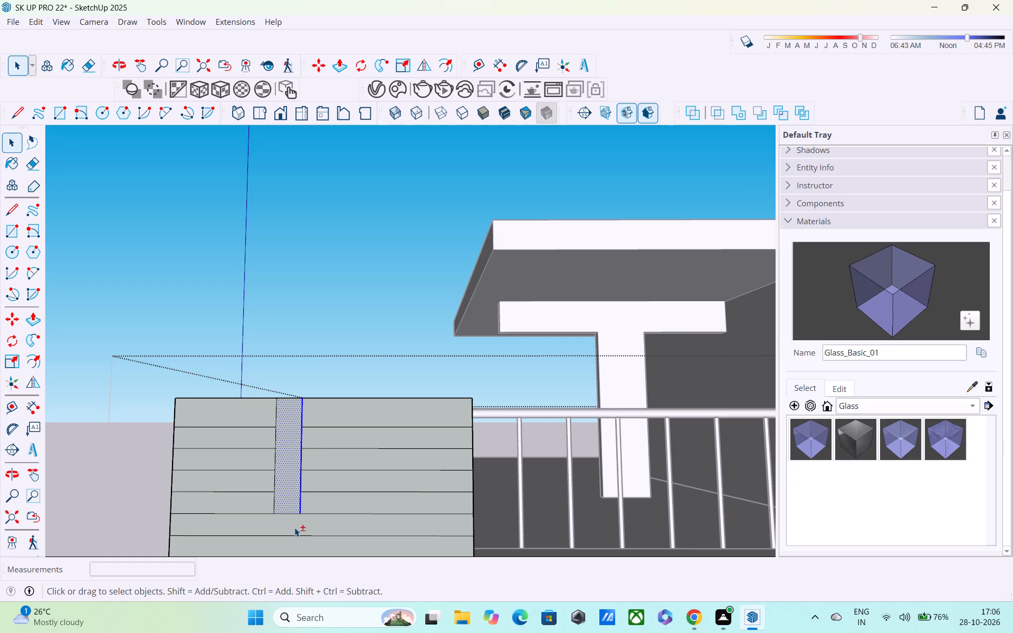
{"action": "left_click", "coordinate": [291, 513], "text": "shift"}
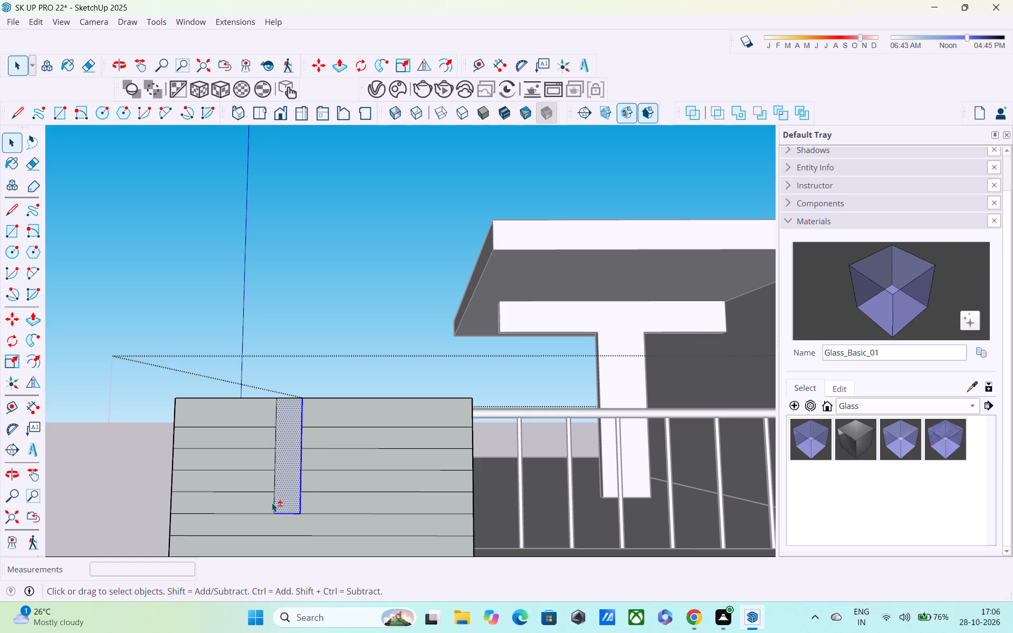
{"action": "left_click", "coordinate": [274, 497], "text": "shift"}
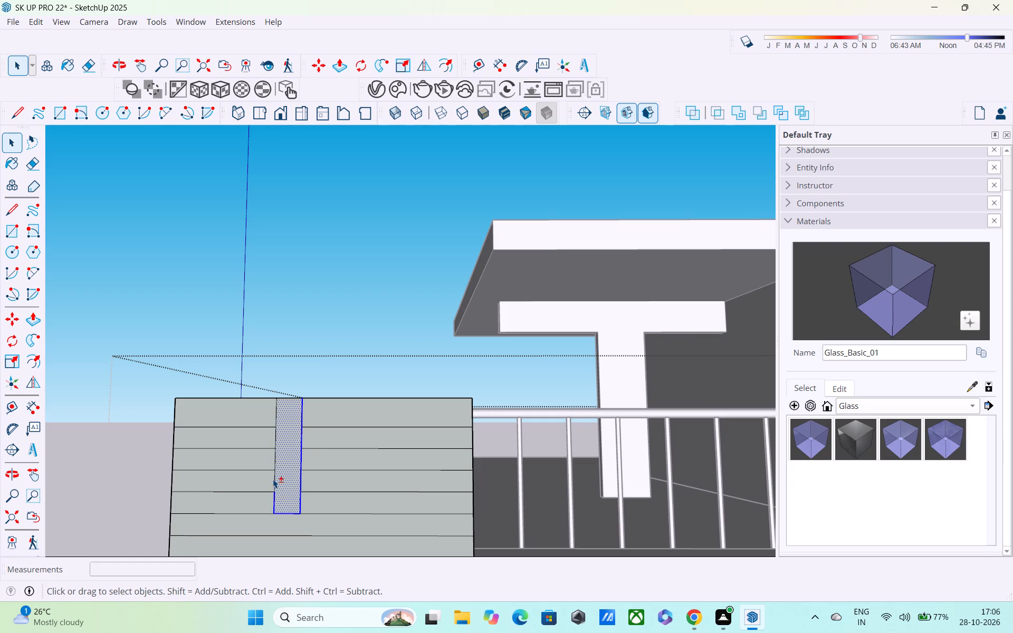
{"action": "left_click", "coordinate": [275, 472], "text": "shift"}
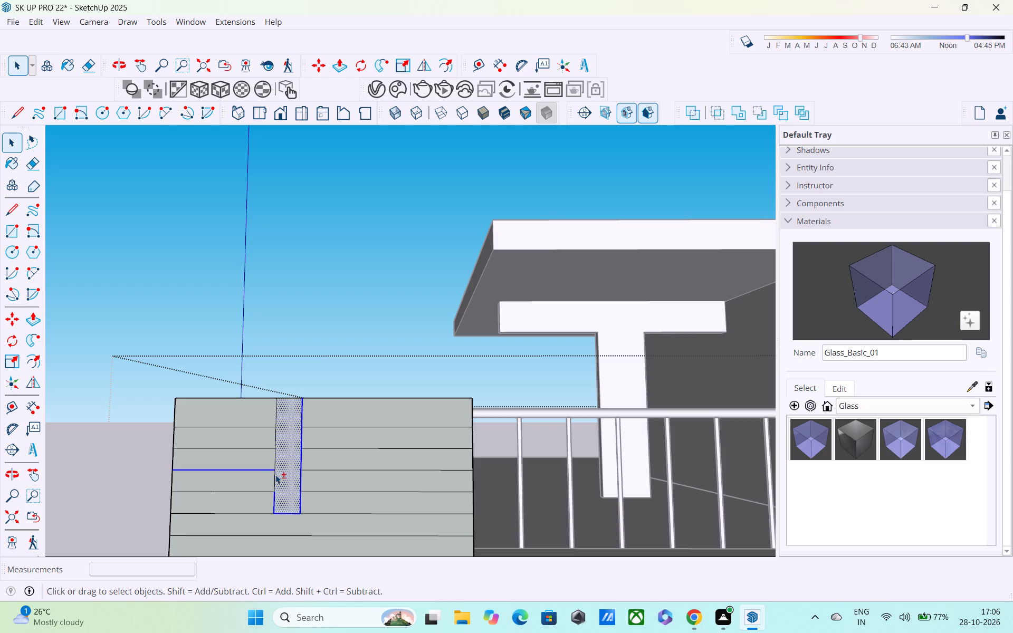
{"action": "left_click", "coordinate": [275, 476], "text": "shift"}
{"action": "left_click", "coordinate": [270, 467], "text": "shift"}
{"action": "left_click", "coordinate": [270, 468], "text": "shift"}
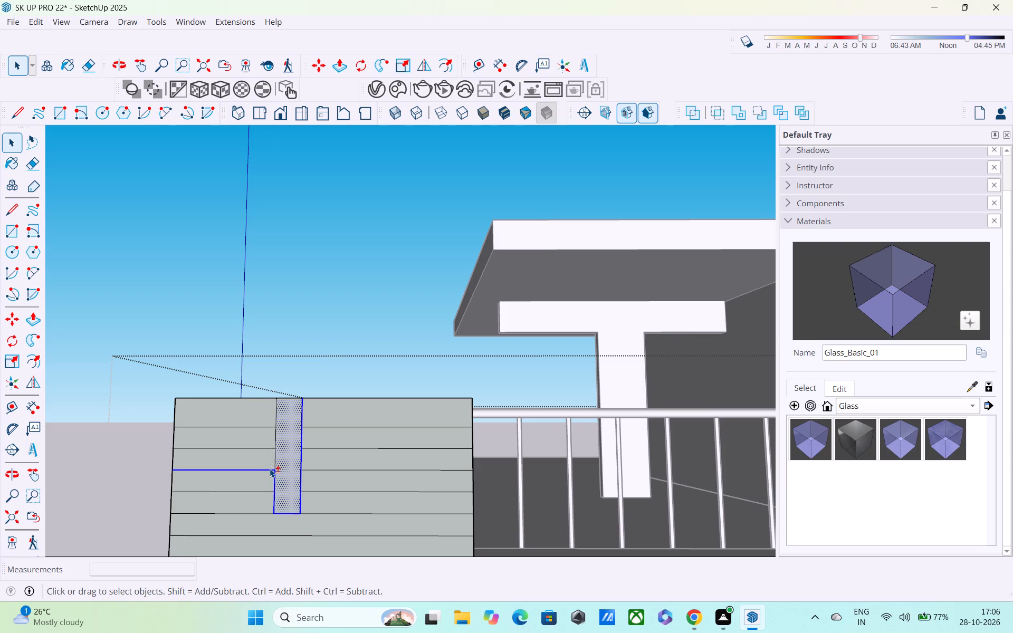
{"action": "left_click", "coordinate": [268, 469], "text": "shift"}
{"action": "left_click", "coordinate": [275, 456], "text": "shift"}
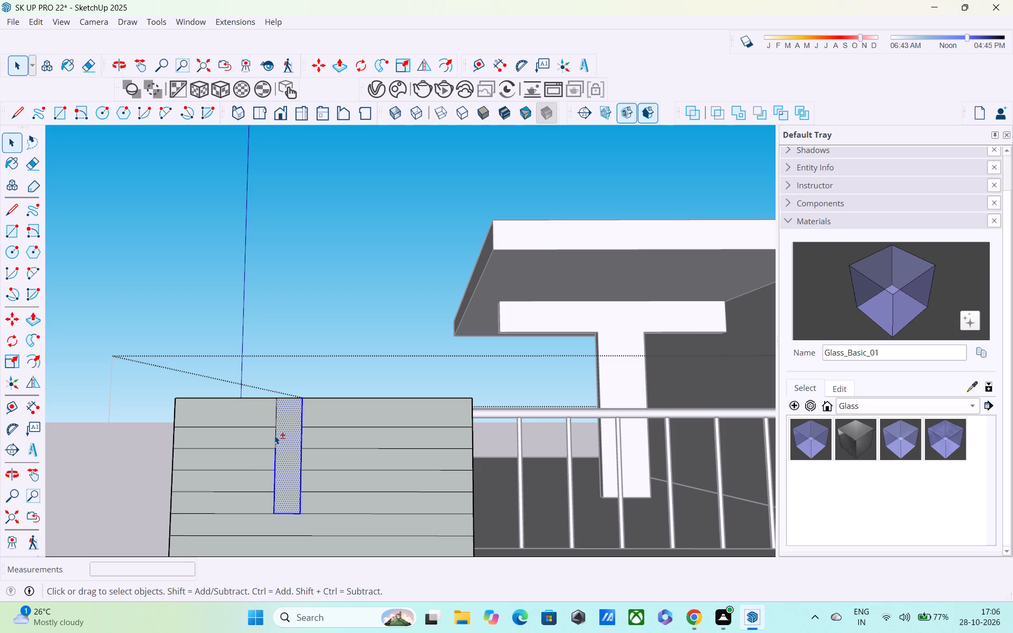
{"action": "left_click", "coordinate": [275, 433], "text": "shift"}
{"action": "left_click", "coordinate": [275, 416], "text": "shift"}
{"action": "left_click", "coordinate": [286, 400], "text": "shift"}
{"action": "type", "text": "nm"}
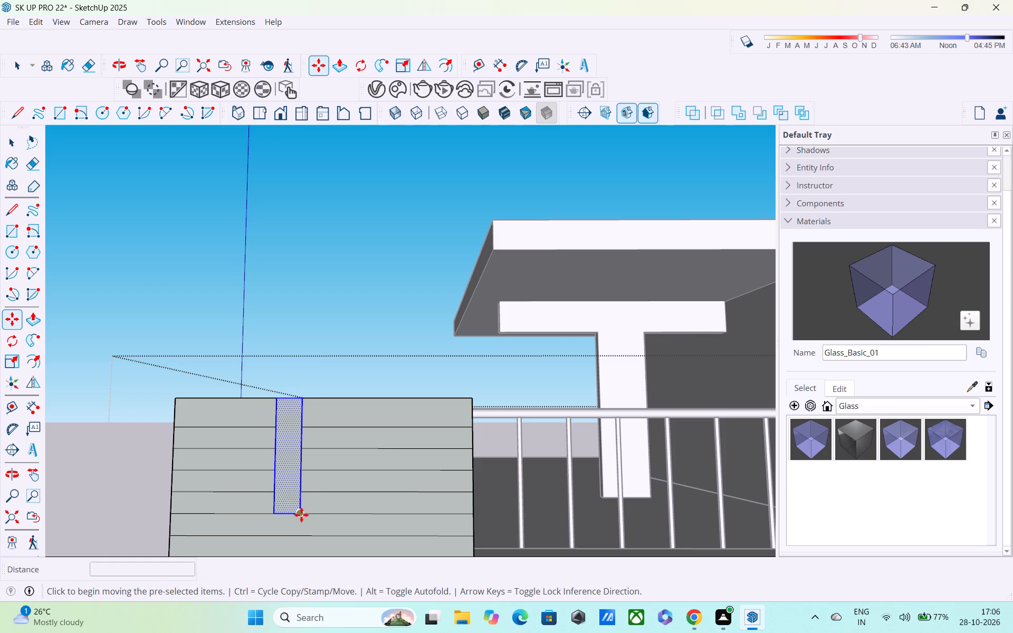
{"action": "left_click", "coordinate": [301, 514]}
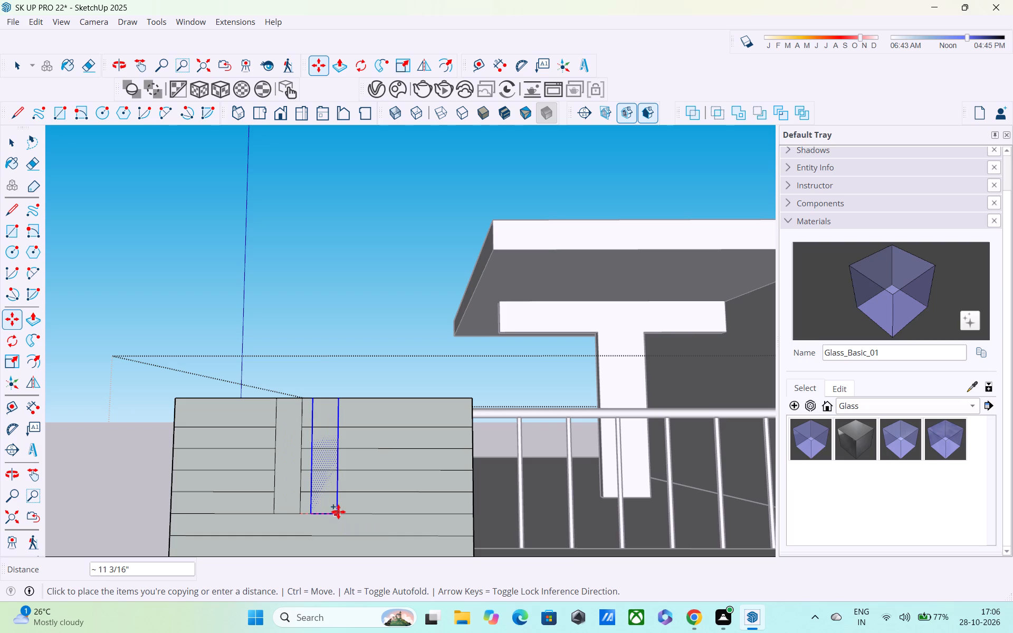
{"action": "left_click", "coordinate": [343, 512]}
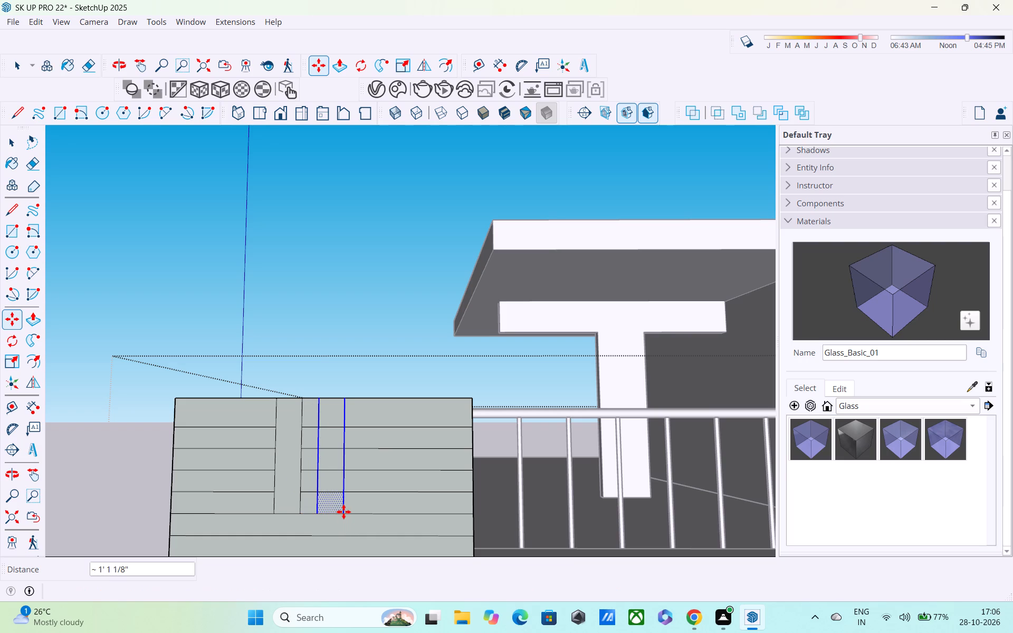
Copy the selected strip outline about another 1' 1/2" toward the balcony railing for a third strip.
{"action": "left_click", "coordinate": [343, 512]}
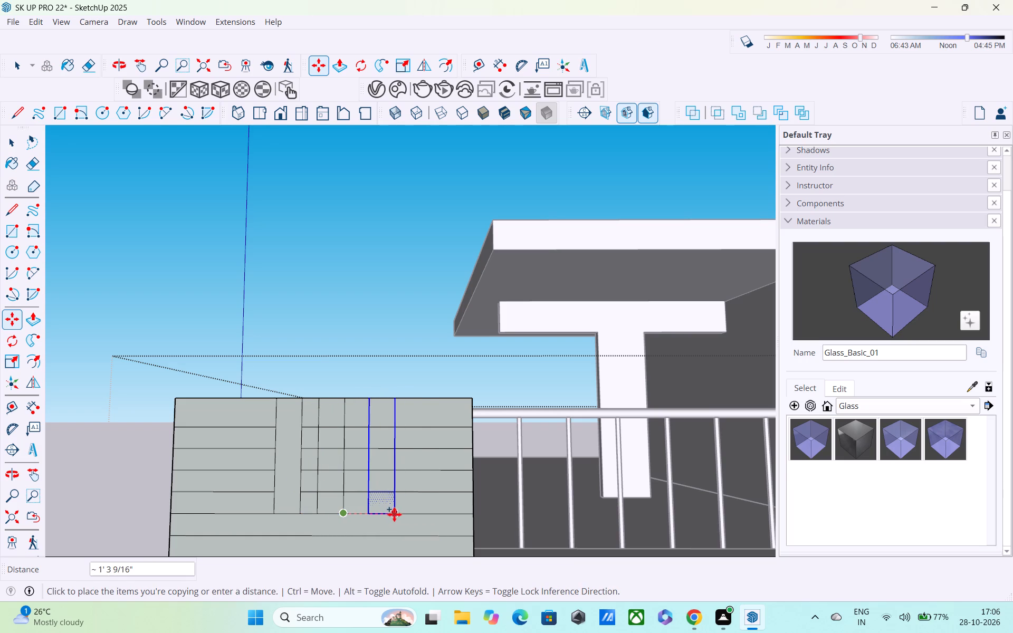
{"action": "left_click", "coordinate": [385, 515]}
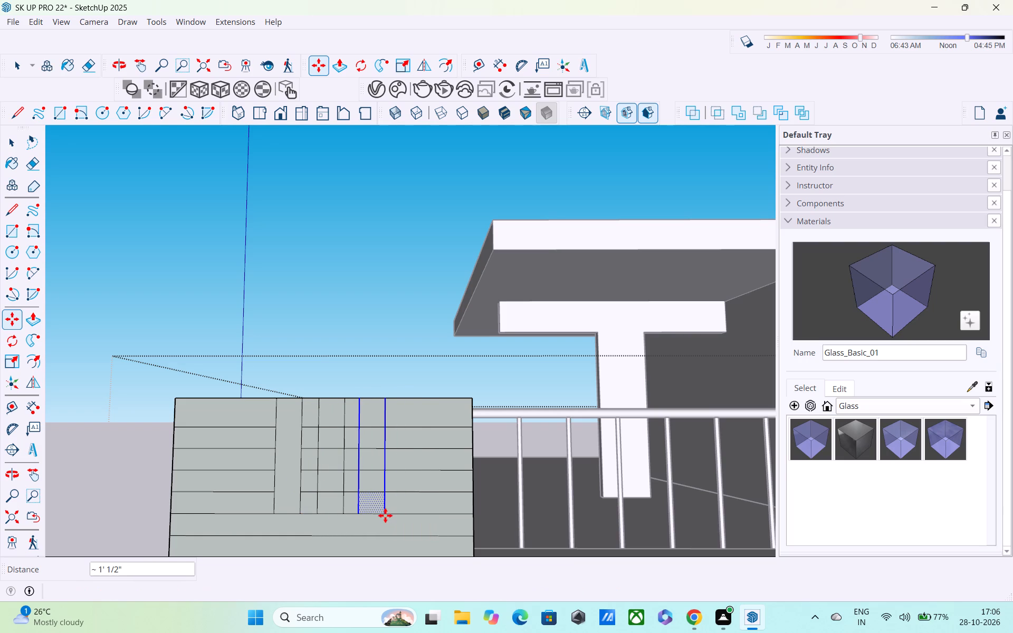
{"action": "key", "text": "space"}
Erase the horizontal cladding lines in the gap between the original strip and the middle strip.
{"action": "key", "text": "e"}
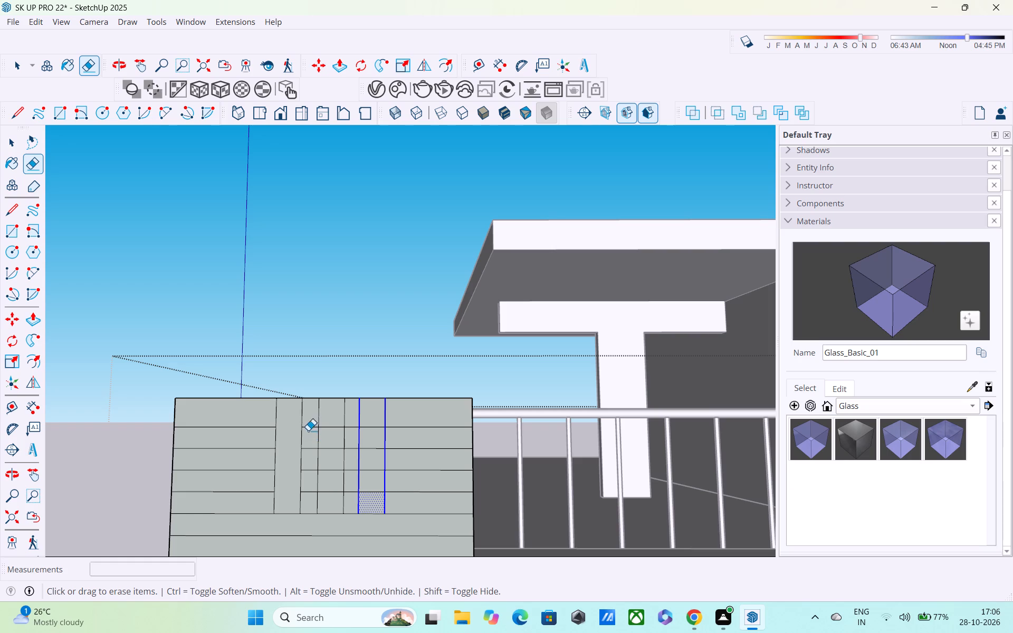
{"action": "left_click_drag", "start_coordinate": [309, 426], "coordinate": [312, 505]}
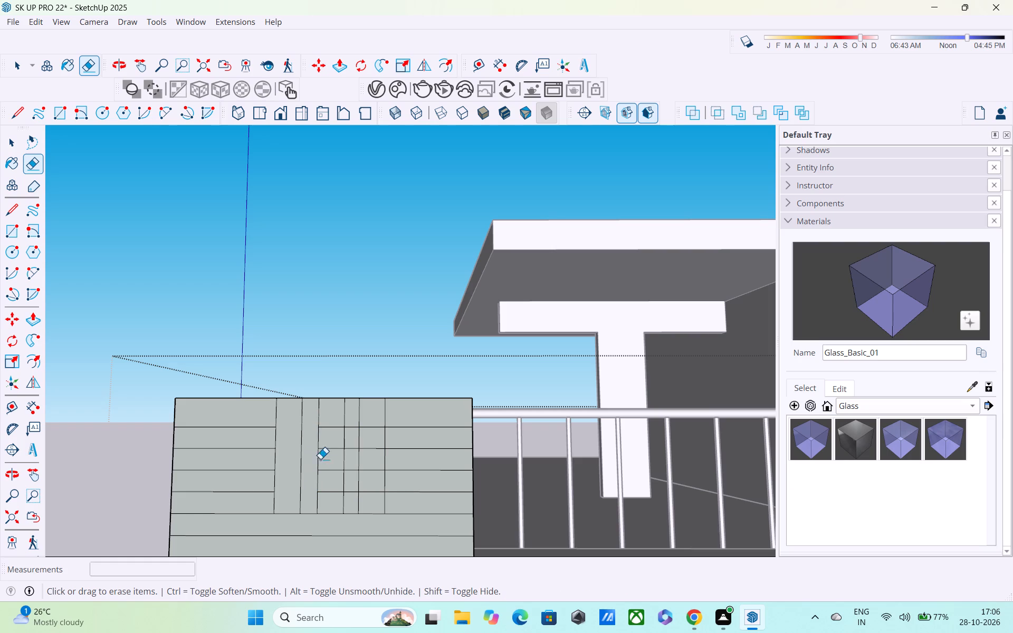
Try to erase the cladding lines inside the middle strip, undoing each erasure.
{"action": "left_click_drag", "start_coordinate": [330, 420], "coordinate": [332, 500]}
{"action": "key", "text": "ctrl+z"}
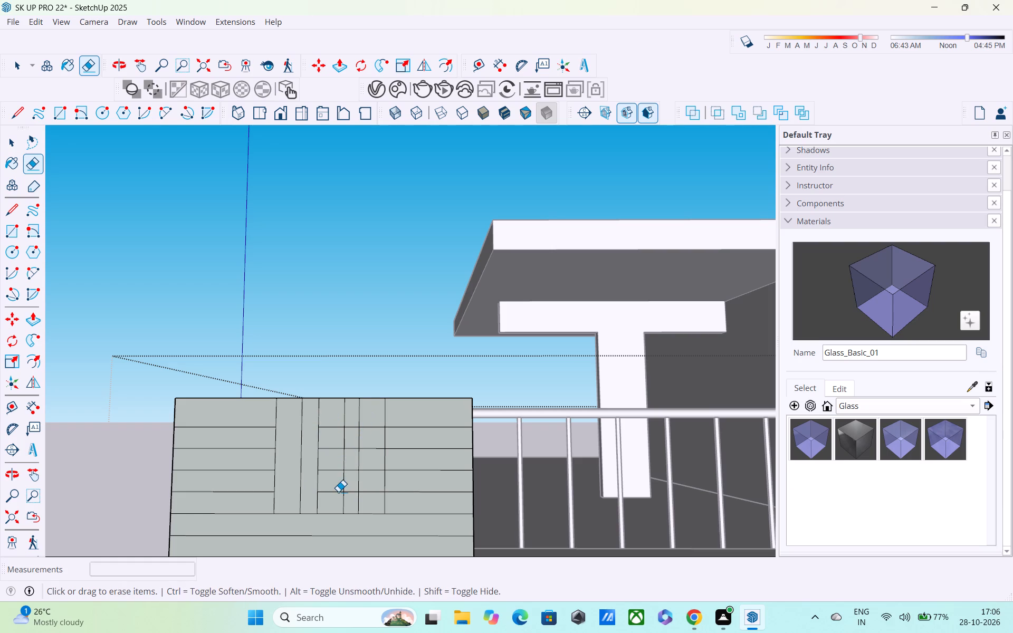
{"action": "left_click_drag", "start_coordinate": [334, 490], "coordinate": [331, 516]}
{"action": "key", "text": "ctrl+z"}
Shorten the middle strip to the top three cladding rows by erasing its side edges and the cladding lines around them below.
{"action": "left_click_drag", "start_coordinate": [314, 487], "coordinate": [317, 488]}
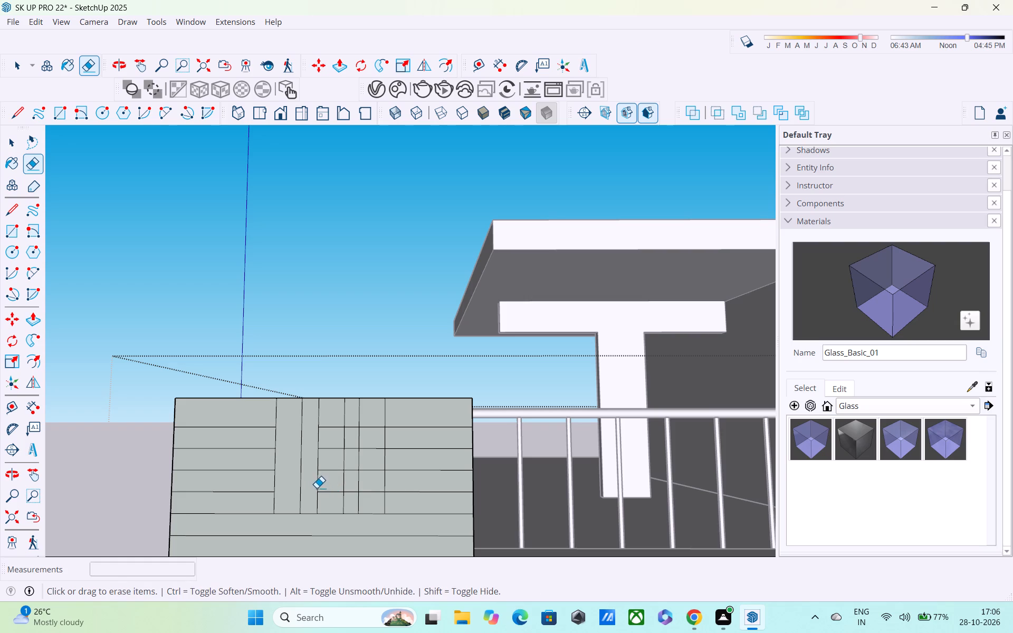
{"action": "left_click_drag", "start_coordinate": [317, 488], "coordinate": [323, 491]}
{"action": "left_click_drag", "start_coordinate": [316, 502], "coordinate": [337, 501]}
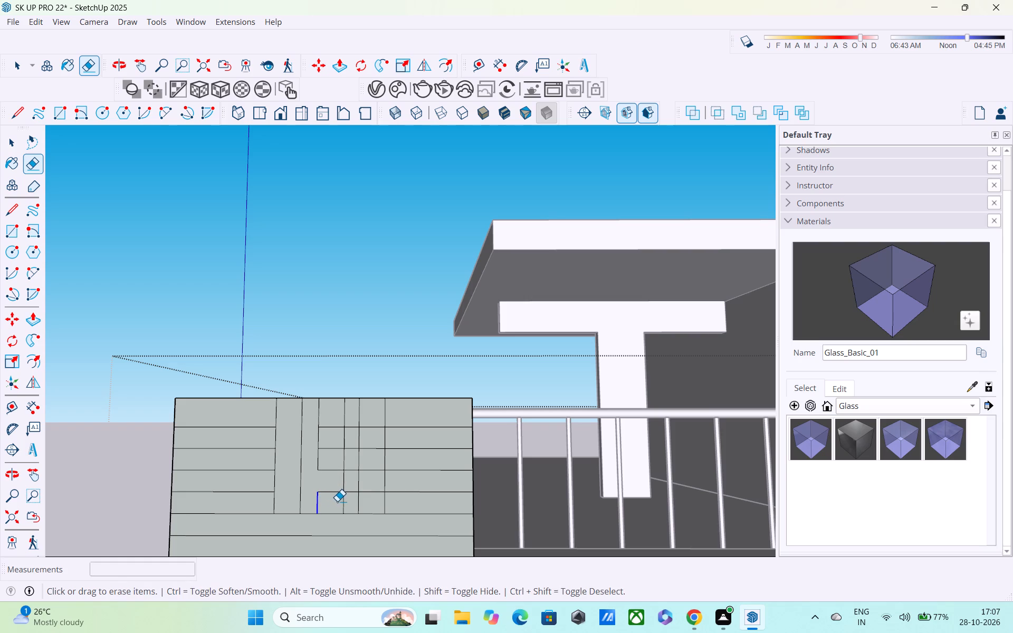
{"action": "left_click_drag", "start_coordinate": [337, 501], "coordinate": [342, 501]}
{"action": "left_click", "coordinate": [333, 494]}
{"action": "left_click_drag", "start_coordinate": [335, 486], "coordinate": [337, 500]}
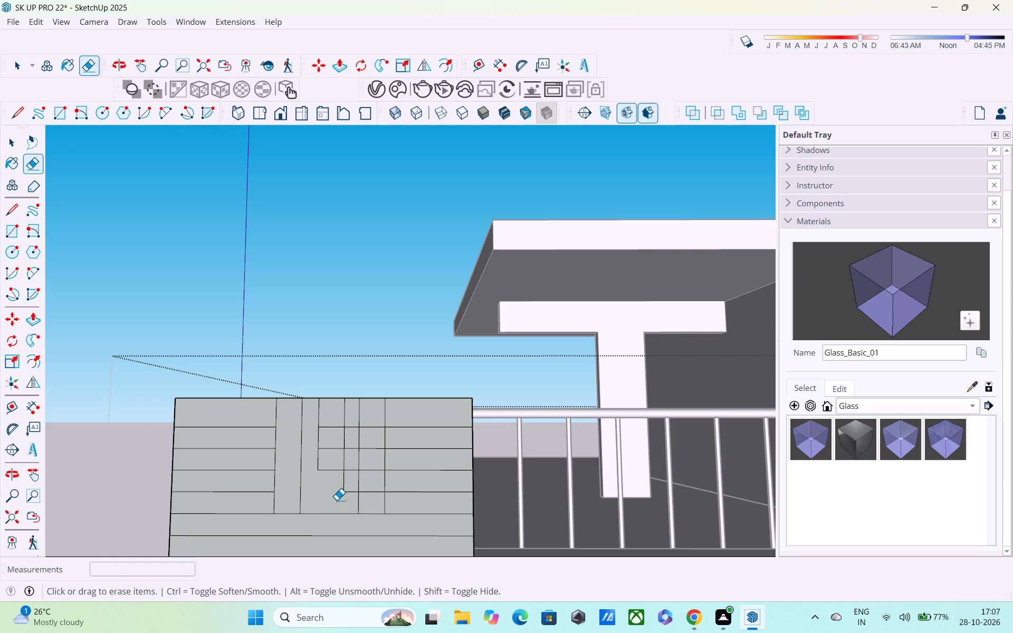
{"action": "left_click_drag", "start_coordinate": [337, 486], "coordinate": [345, 486]}
{"action": "left_click_drag", "start_coordinate": [349, 485], "coordinate": [351, 503]}
Erase the remaining cladding lines inside the middle strip, in the gap beside it and inside the strip nearest the railing.
{"action": "left_click_drag", "start_coordinate": [335, 450], "coordinate": [336, 460]}
{"action": "left_click_drag", "start_coordinate": [333, 423], "coordinate": [334, 430]}
{"action": "left_click_drag", "start_coordinate": [348, 426], "coordinate": [355, 474]}
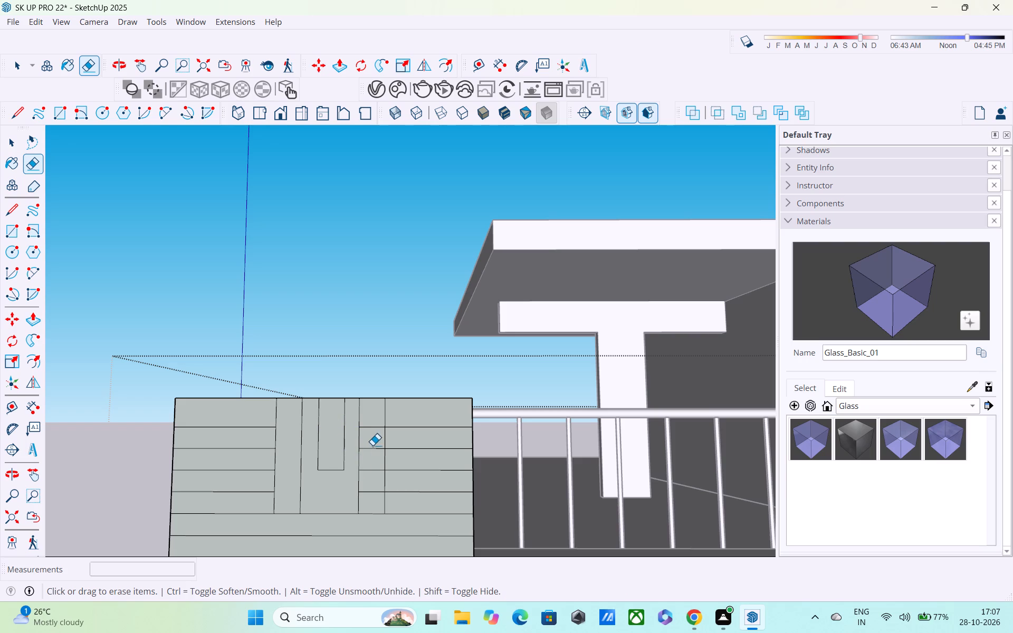
{"action": "left_click_drag", "start_coordinate": [375, 422], "coordinate": [370, 466]}
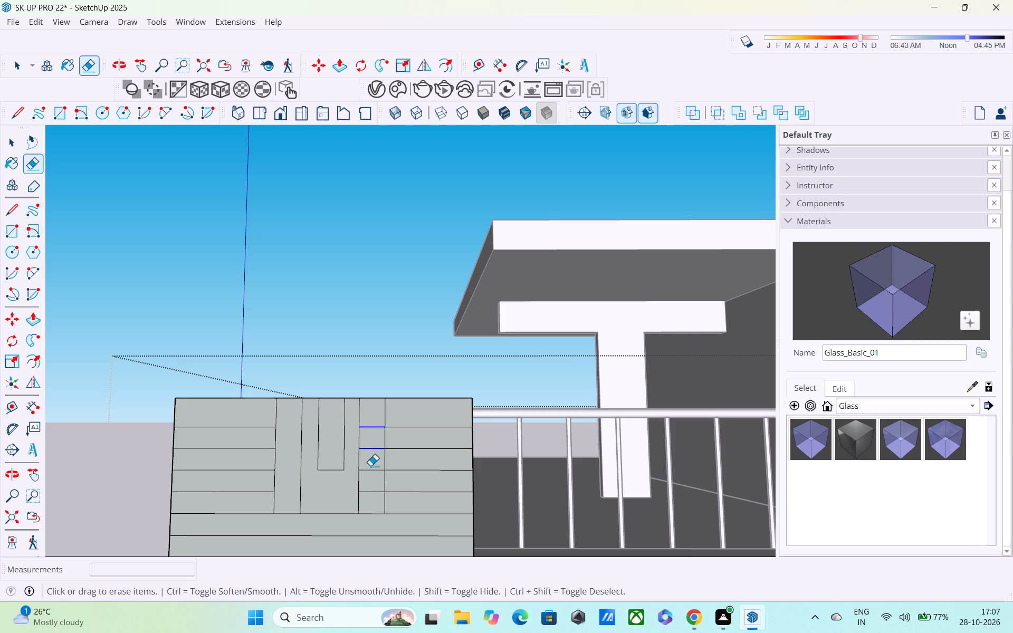
{"action": "left_click_drag", "start_coordinate": [370, 466], "coordinate": [370, 501]}
Push/Pull the three strips, two long and one short in the middle, 5" out from the tower's front face.
{"action": "scroll", "coordinate": [375, 487], "scroll_direction": "down", "scroll_amount": 4}
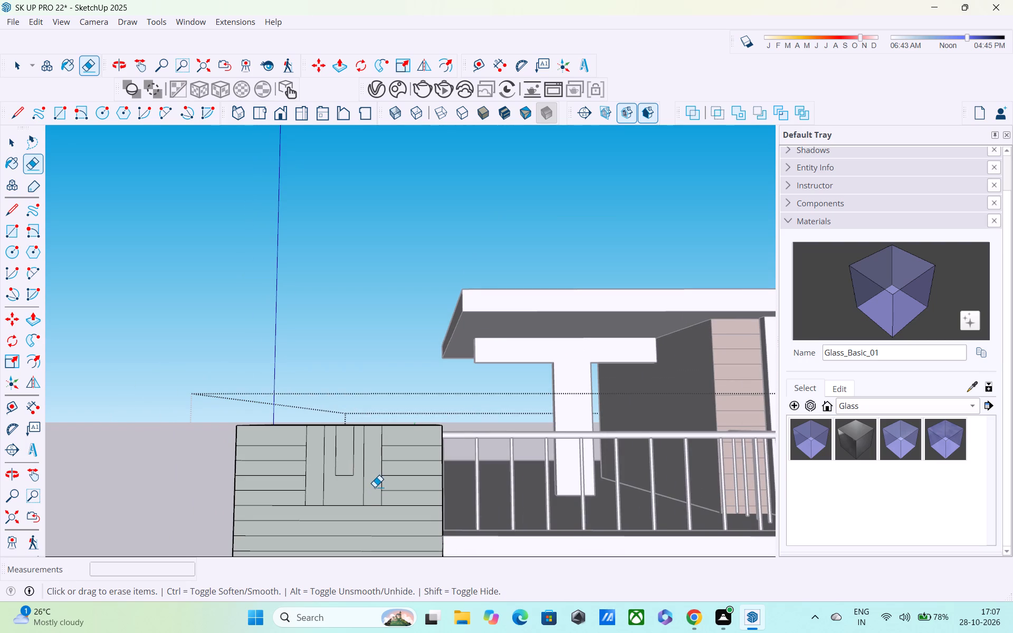
{"action": "key", "text": "p"}
{"action": "left_click", "coordinate": [370, 476]}
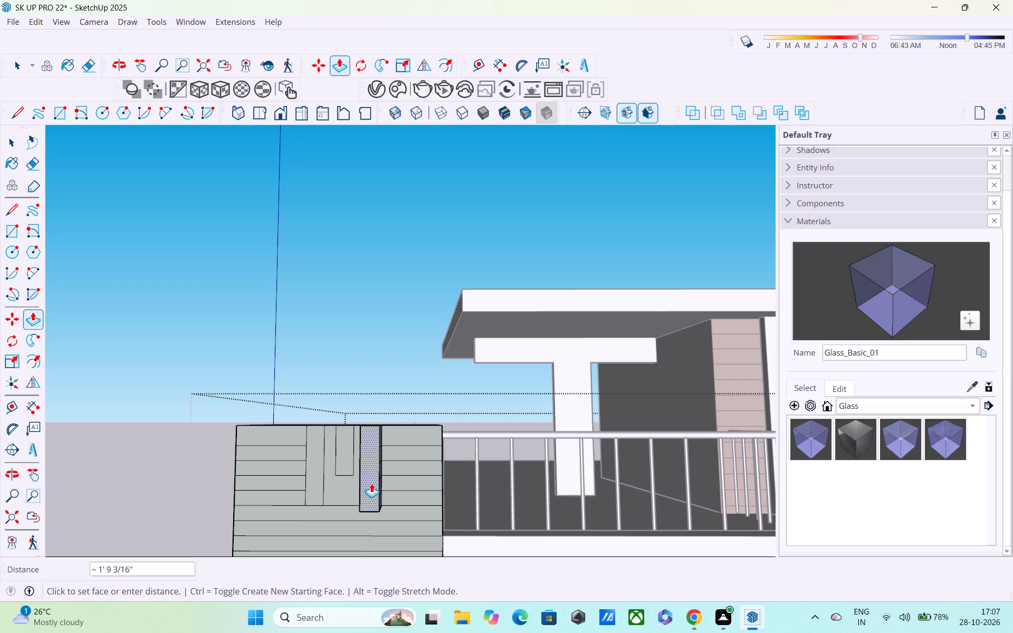
{"action": "type", "text": "5\""}
{"action": "key", "text": "Return"}
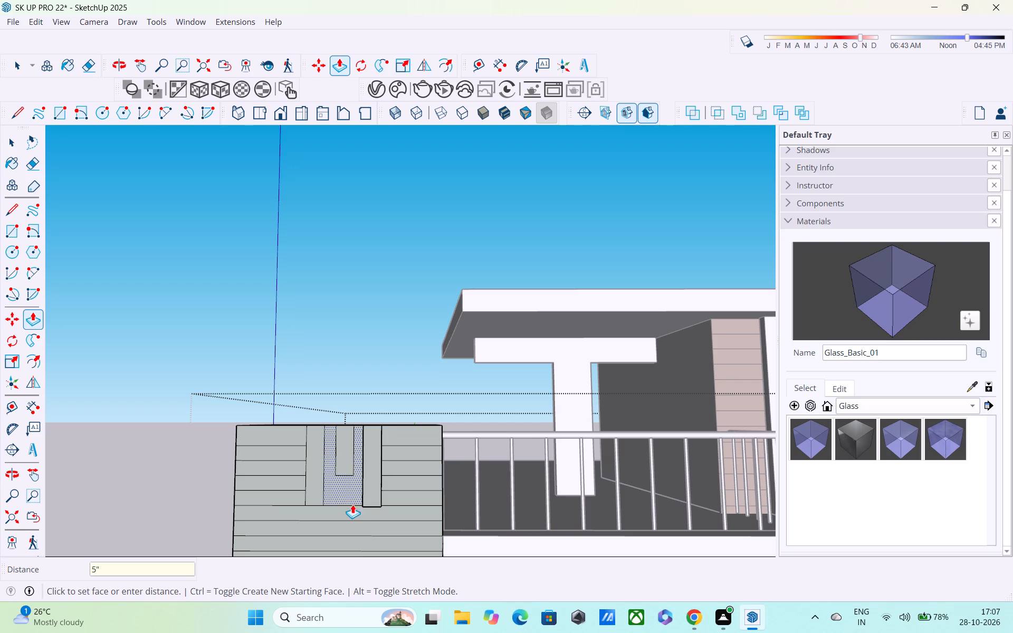
{"action": "middle_click_drag", "start_coordinate": [340, 501], "coordinate": [275, 463]}
{"action": "scroll", "coordinate": [279, 462], "scroll_direction": "up", "scroll_amount": 1}
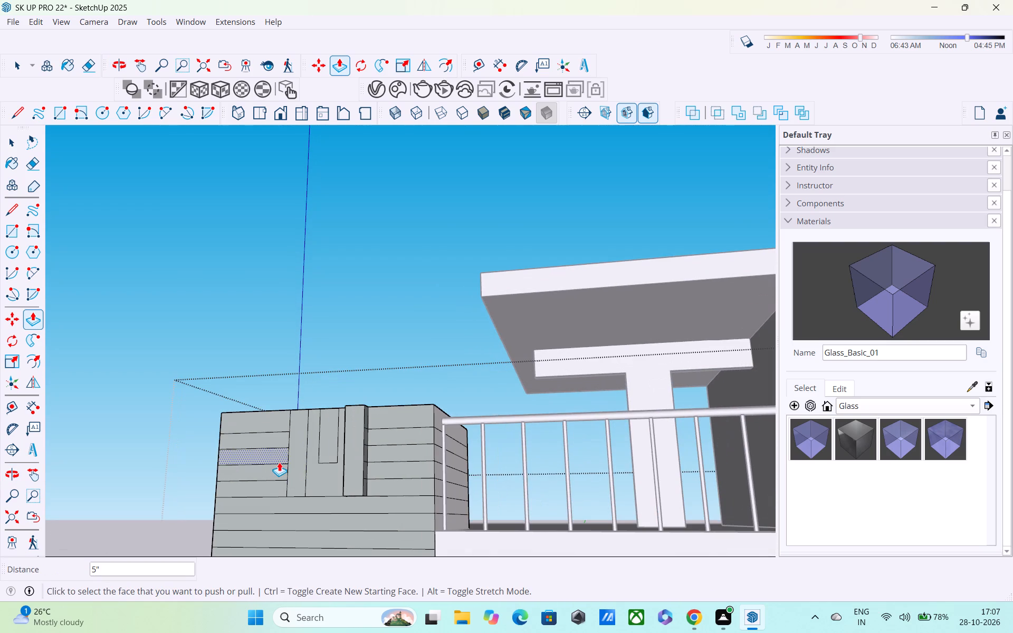
{"action": "scroll", "coordinate": [294, 464], "scroll_direction": "up", "scroll_amount": 3}
{"action": "double_click", "coordinate": [295, 464]}
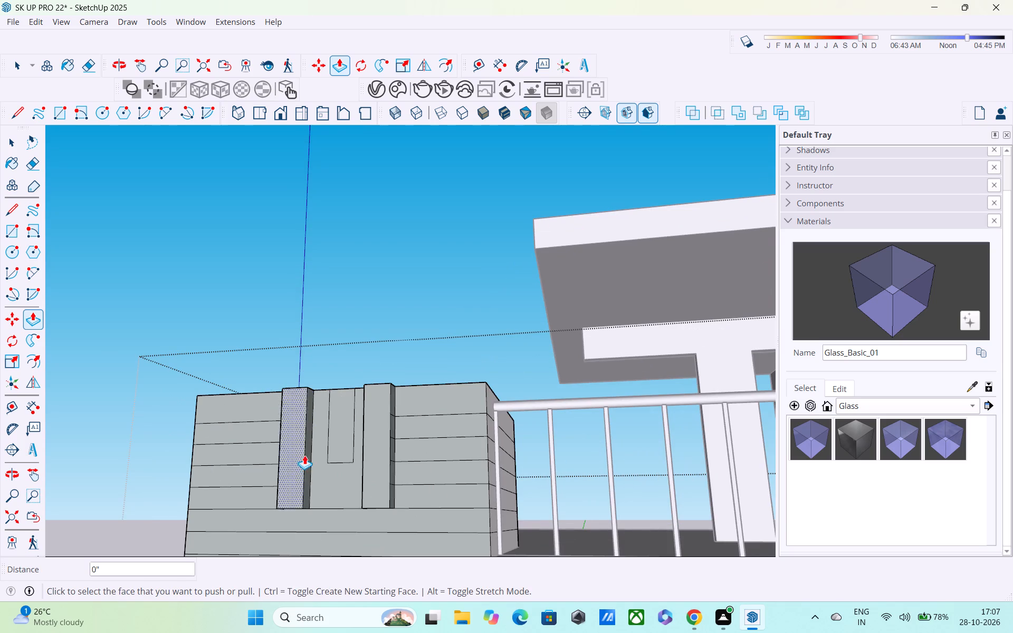
{"action": "double_click", "coordinate": [335, 432]}
{"action": "scroll", "coordinate": [335, 433], "scroll_direction": "down", "scroll_amount": 4}
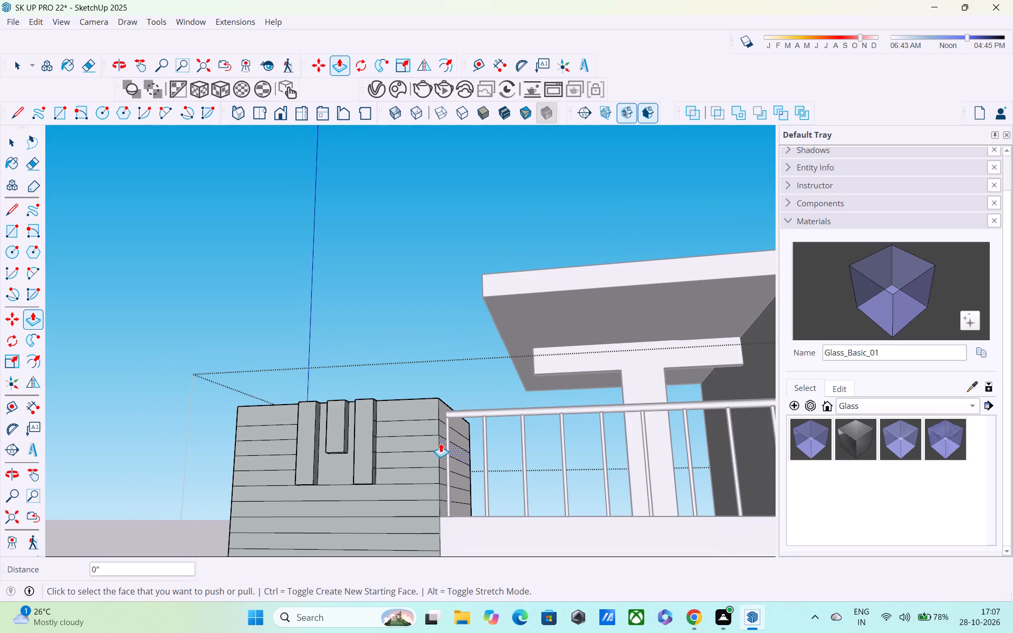
Erase the leftover cladding lines on the railing-facing side of the raised strip nearest the railing, undoing any erasure that breaks its faces.
{"action": "key", "text": "e"}
{"action": "scroll", "coordinate": [441, 438], "scroll_direction": "up", "scroll_amount": 3}
{"action": "scroll", "coordinate": [395, 420], "scroll_direction": "up", "scroll_amount": 3}
{"action": "middle_click_drag", "start_coordinate": [356, 412], "coordinate": [318, 440]}
{"action": "scroll", "coordinate": [348, 428], "scroll_direction": "up", "scroll_amount": 3}
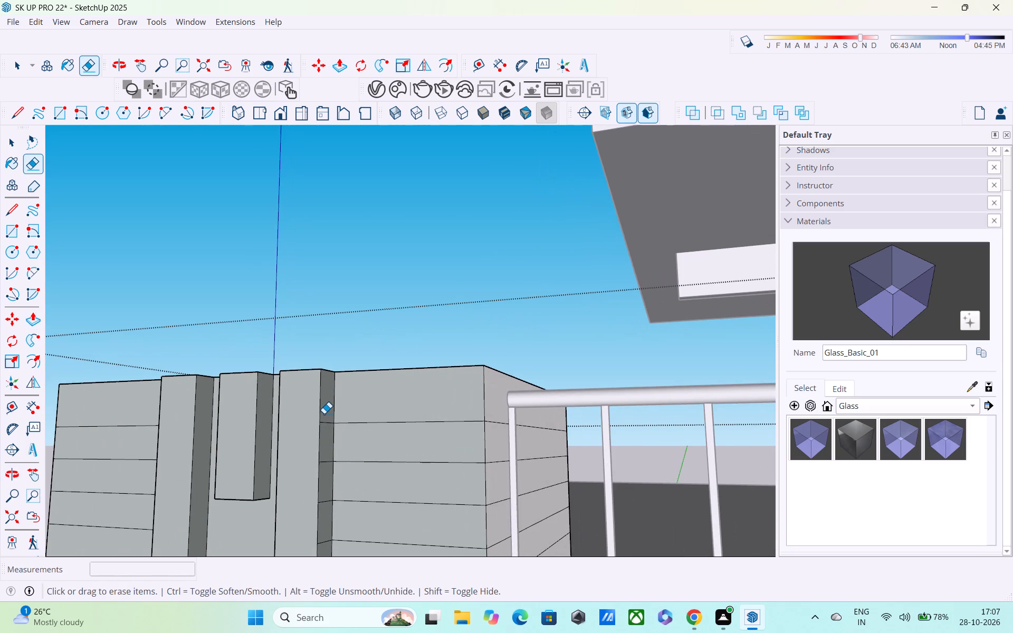
{"action": "left_click_drag", "start_coordinate": [330, 421], "coordinate": [320, 473]}
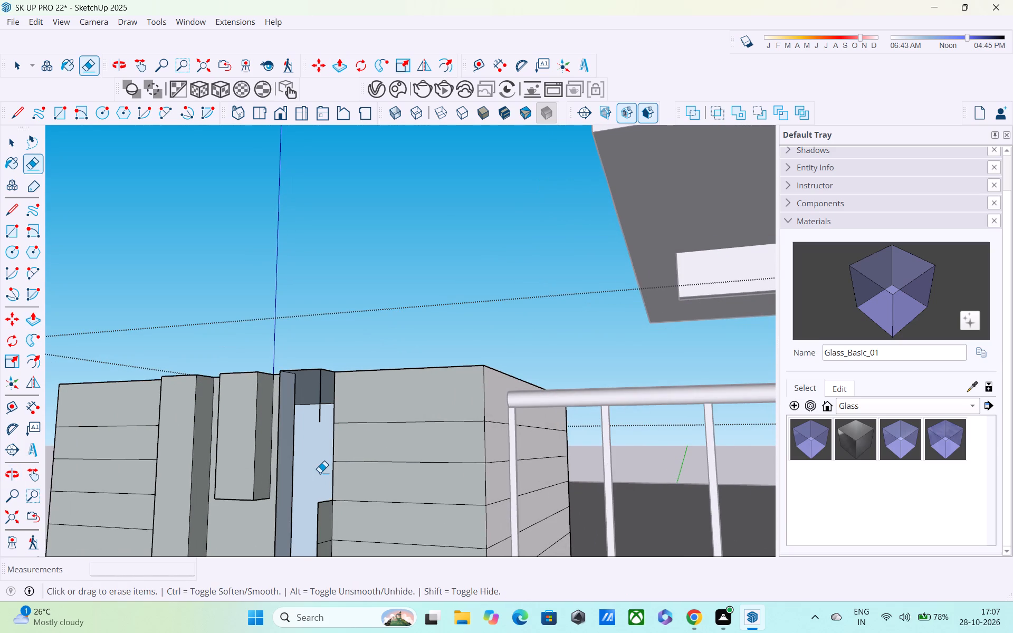
{"action": "key", "text": "ctrl+z"}
{"action": "middle_click_drag", "start_coordinate": [330, 472], "coordinate": [342, 332], "text": "shift"}
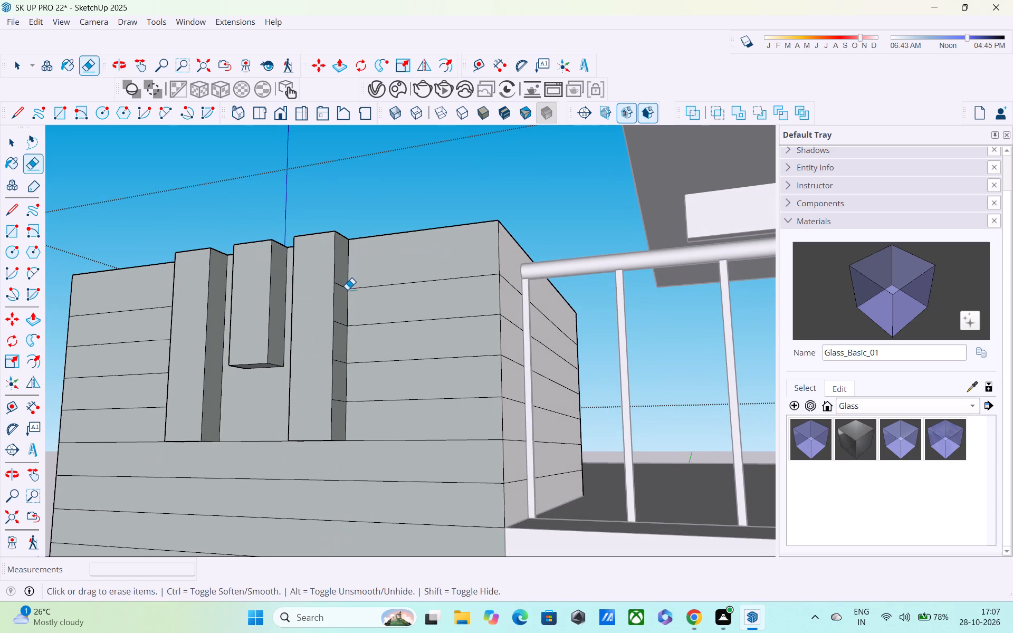
{"action": "left_click_drag", "start_coordinate": [347, 286], "coordinate": [339, 354]}
{"action": "key", "text": "ctrl+z"}
{"action": "left_click_drag", "start_coordinate": [342, 283], "coordinate": [340, 407]}
{"action": "scroll", "coordinate": [340, 404], "scroll_direction": "down", "scroll_amount": 1}
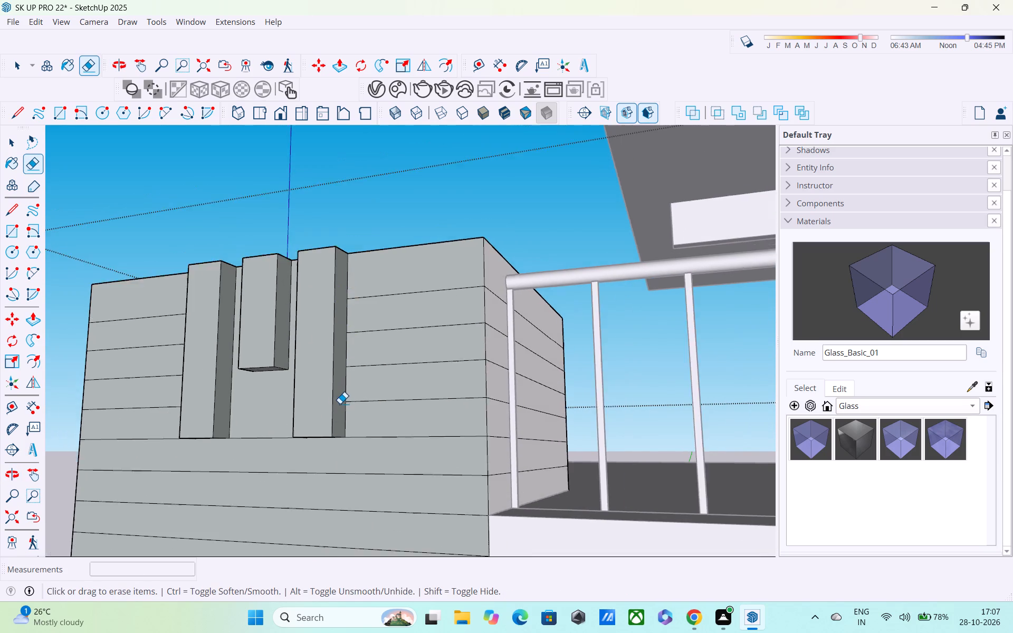
Erase the leftover cladding lines on the outer side face of the long strip farthest from the railing.
{"action": "middle_click_drag", "start_coordinate": [340, 404], "coordinate": [658, 439]}
{"action": "middle_click_drag", "start_coordinate": [457, 406], "coordinate": [568, 446]}
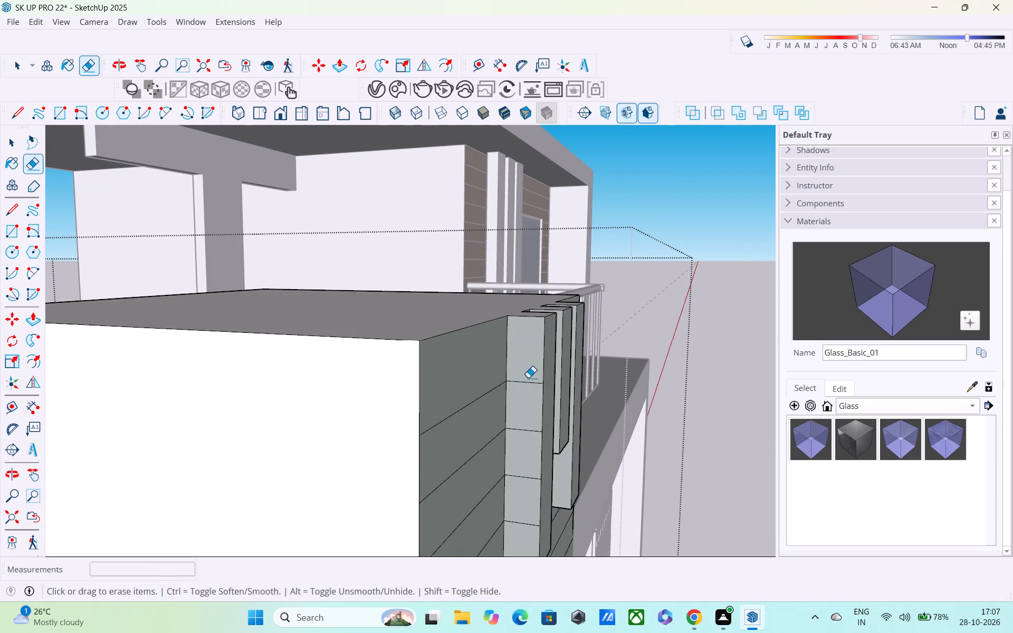
{"action": "left_click_drag", "start_coordinate": [528, 378], "coordinate": [530, 551]}
{"action": "middle_click_drag", "start_coordinate": [528, 540], "coordinate": [549, 367]}
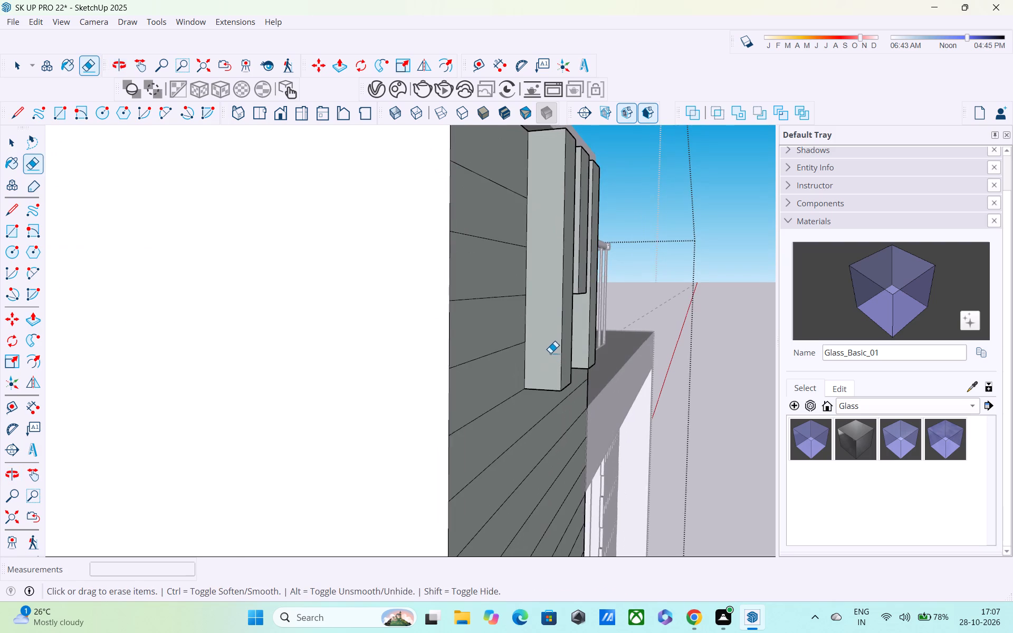
{"action": "scroll", "coordinate": [550, 353], "scroll_direction": "down", "scroll_amount": 3}
{"action": "middle_click_drag", "start_coordinate": [491, 373], "coordinate": [267, 400]}
{"action": "scroll", "coordinate": [278, 386], "scroll_direction": "down", "scroll_amount": 4}
{"action": "scroll", "coordinate": [387, 399], "scroll_direction": "down", "scroll_amount": 3}
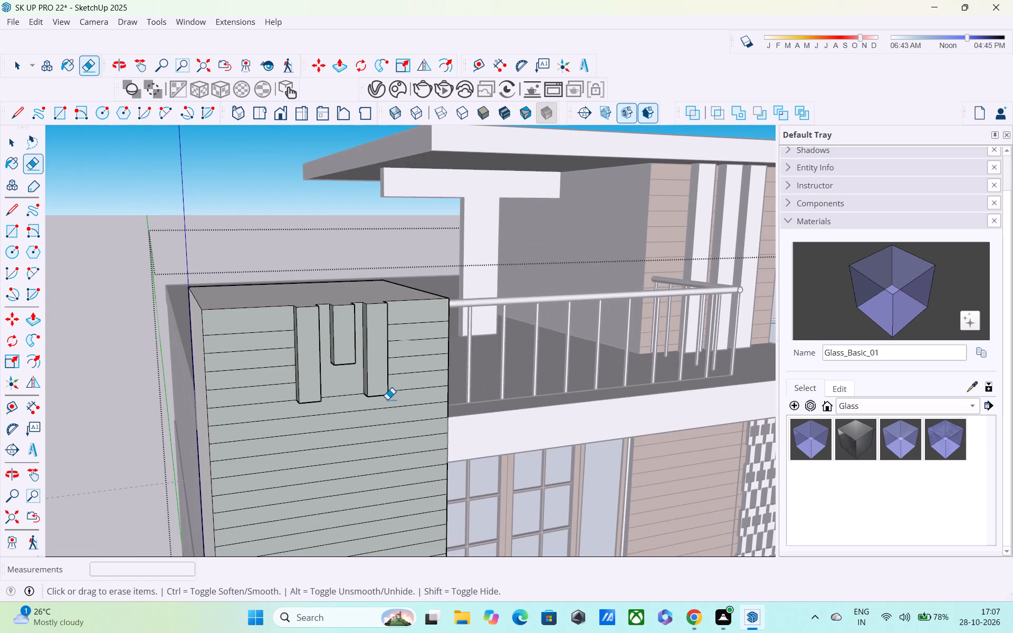
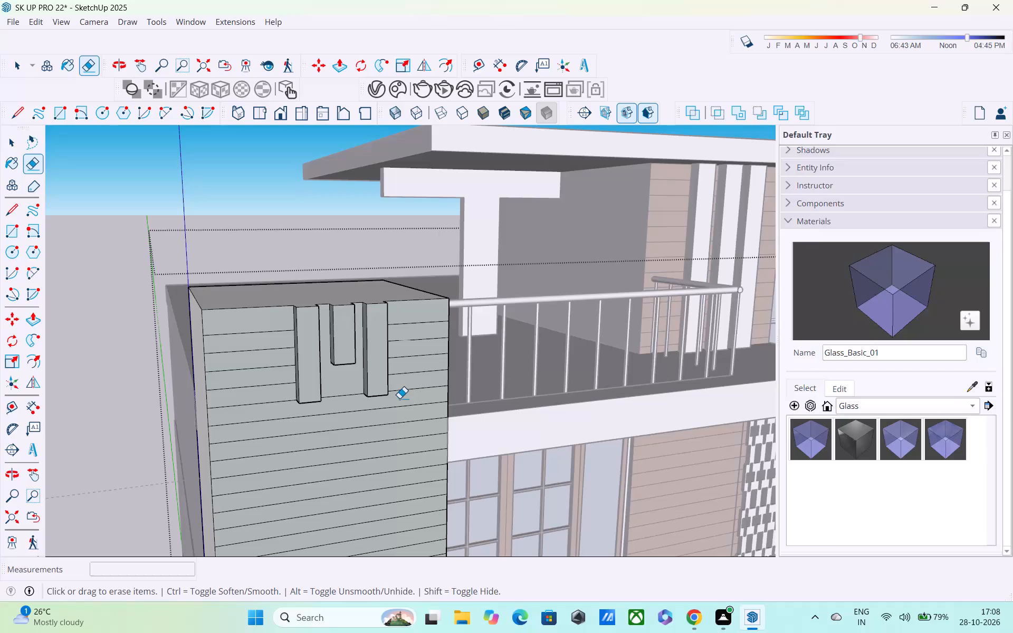
Draw a line across the base of each raised strip's top, closing the tower's front top edge at all three strips.
{"action": "scroll", "coordinate": [341, 365], "scroll_direction": "up", "scroll_amount": 1}
{"action": "middle_click_drag", "start_coordinate": [288, 340], "coordinate": [312, 410]}
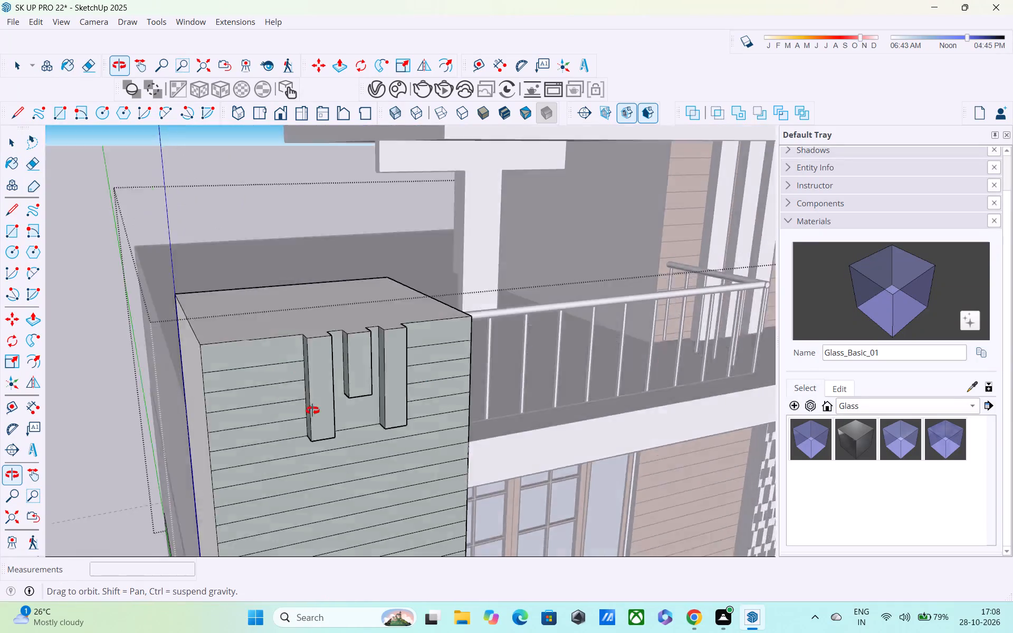
{"action": "middle_click_drag", "start_coordinate": [312, 410], "coordinate": [324, 459]}
{"action": "scroll", "coordinate": [334, 468], "scroll_direction": "up", "scroll_amount": 4}
{"action": "middle_click_drag", "start_coordinate": [361, 498], "coordinate": [412, 520]}
{"action": "scroll", "coordinate": [410, 521], "scroll_direction": "up", "scroll_amount": 1}
{"action": "key", "text": "l"}
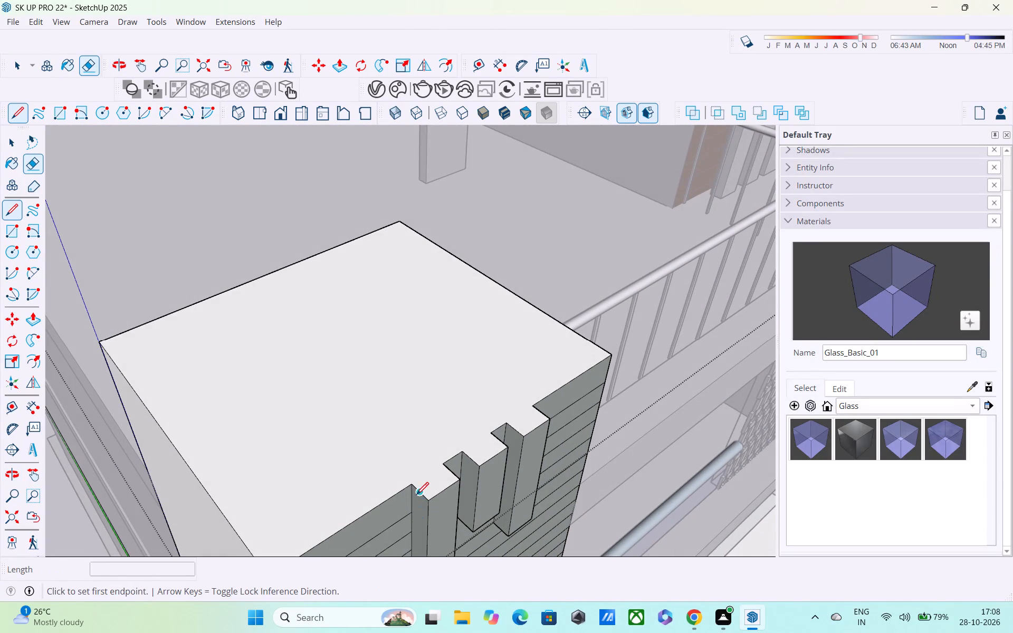
{"action": "scroll", "coordinate": [416, 494], "scroll_direction": "up", "scroll_amount": 3}
{"action": "left_click", "coordinate": [405, 484]}
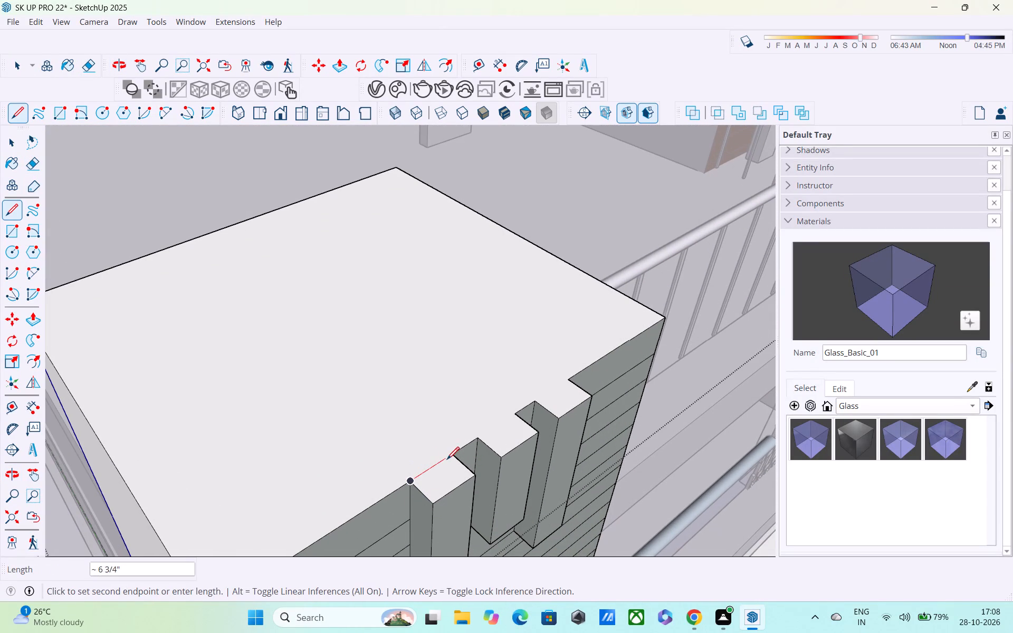
{"action": "left_click", "coordinate": [452, 456]}
{"action": "left_click", "coordinate": [477, 438]}
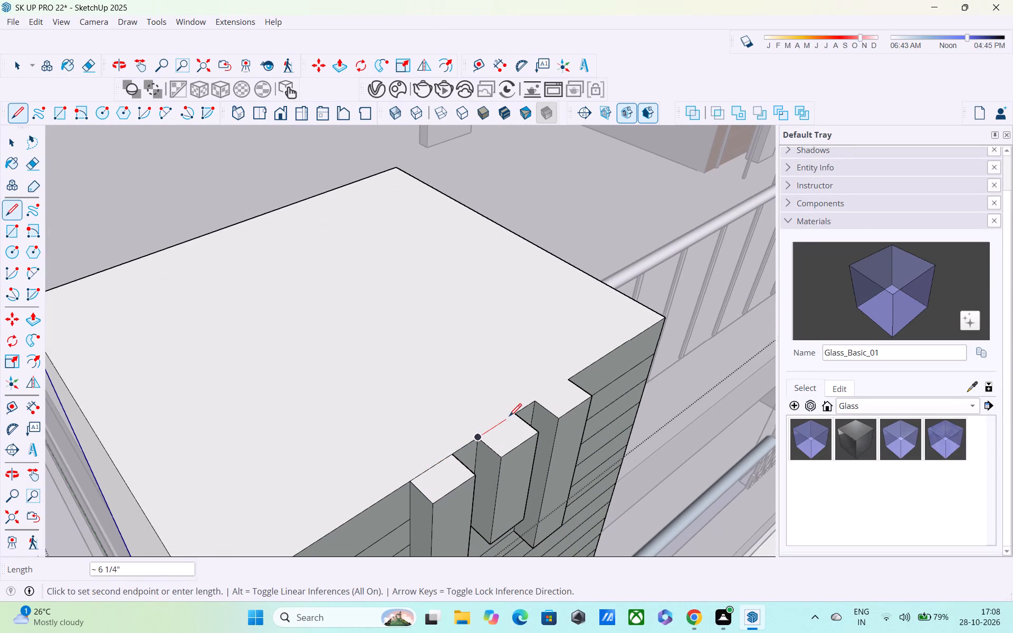
{"action": "left_click", "coordinate": [513, 415]}
{"action": "left_click", "coordinate": [534, 403]}
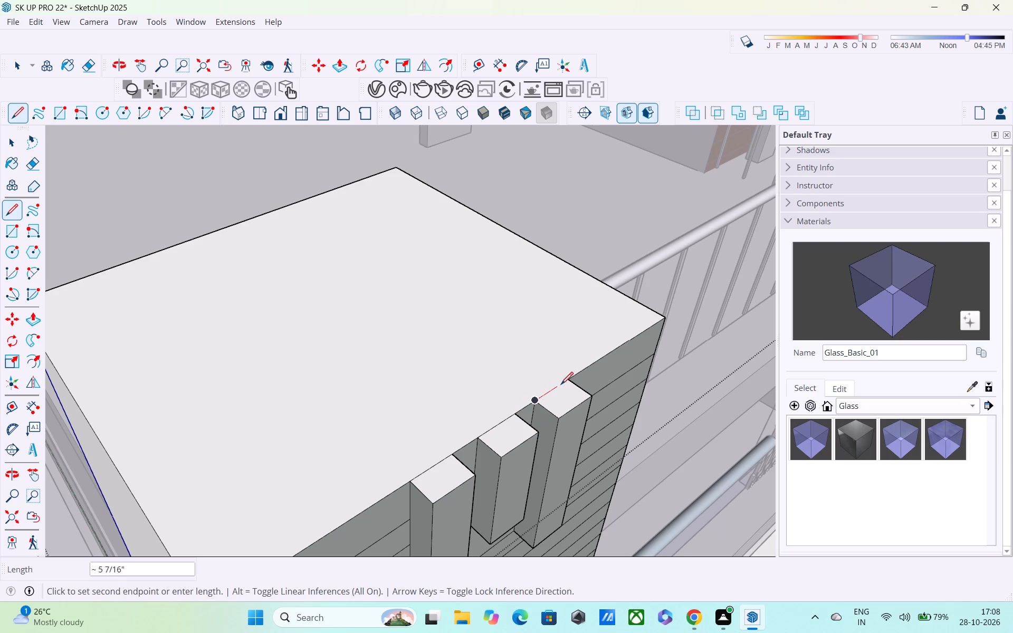
{"action": "left_click", "coordinate": [566, 381]}
Switch the materials library from Glass to Solid Colors.
{"action": "middle_click_drag", "start_coordinate": [563, 442], "coordinate": [563, 350]}
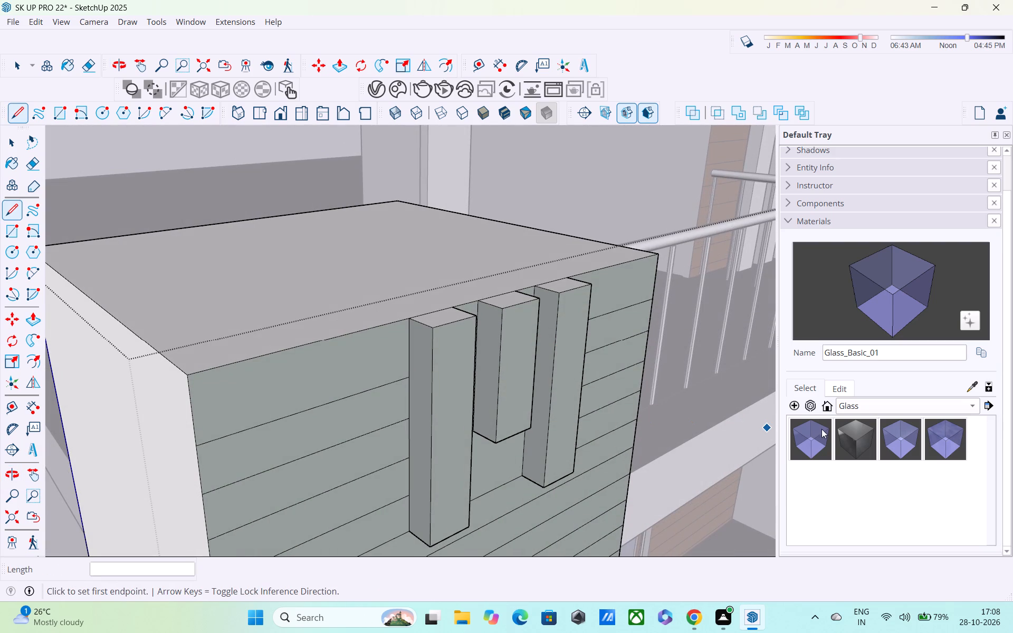
{"action": "left_click", "coordinate": [818, 391]}
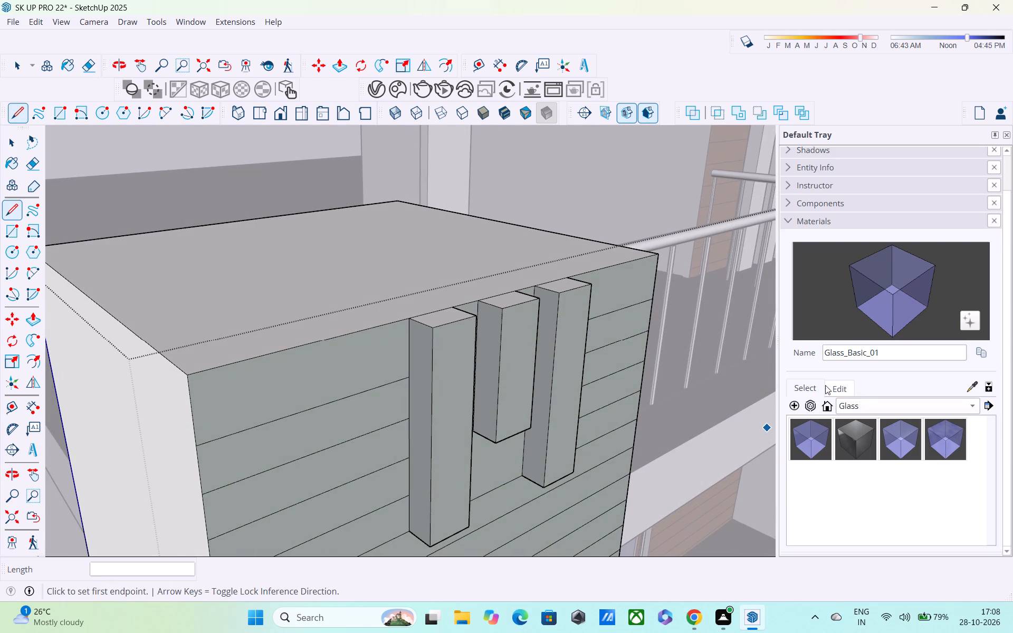
{"action": "left_click", "coordinate": [831, 389]}
{"action": "left_click", "coordinate": [805, 389]}
{"action": "left_click", "coordinate": [866, 407]}
{"action": "left_click", "coordinate": [866, 479]}
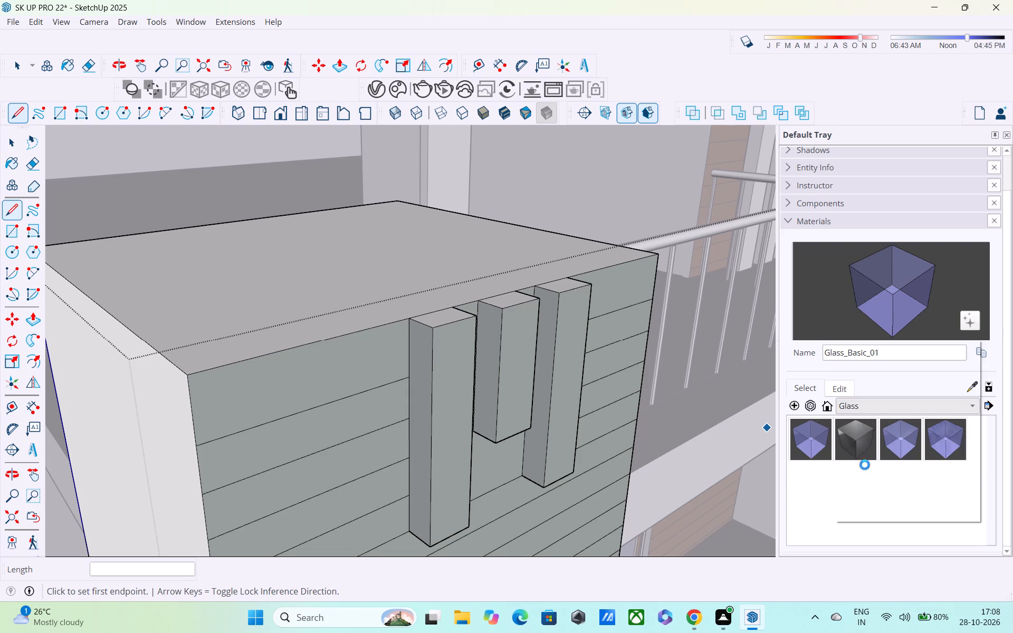
{"action": "scroll", "coordinate": [843, 461], "scroll_direction": "down", "scroll_amount": 1}
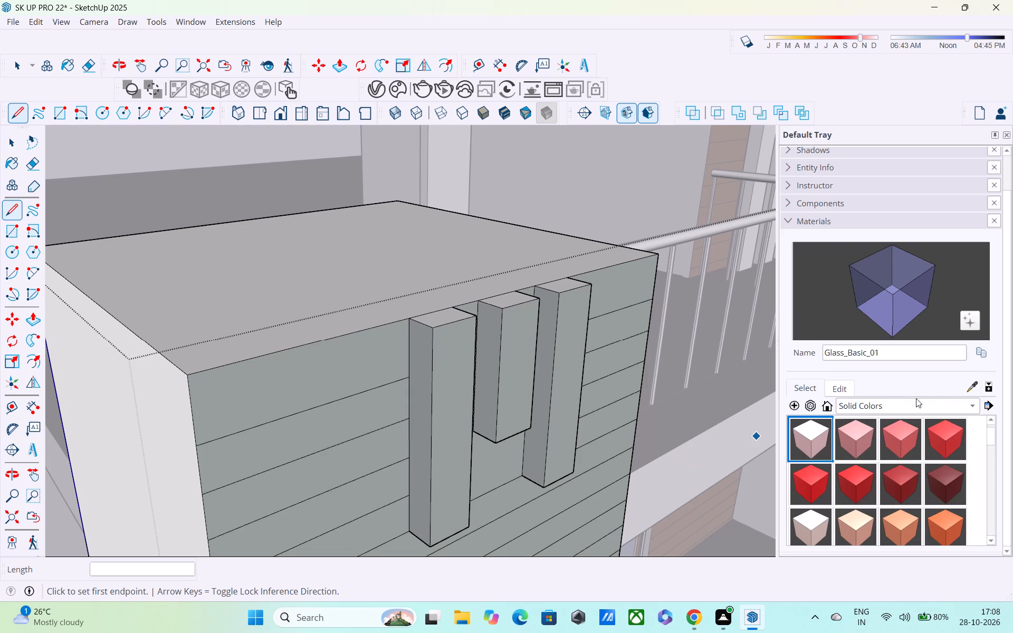
Sample the white Default material from the wall beside the tower and paint the long strip farthest from the railing, including its sides and underside.
{"action": "left_click", "coordinate": [975, 386]}
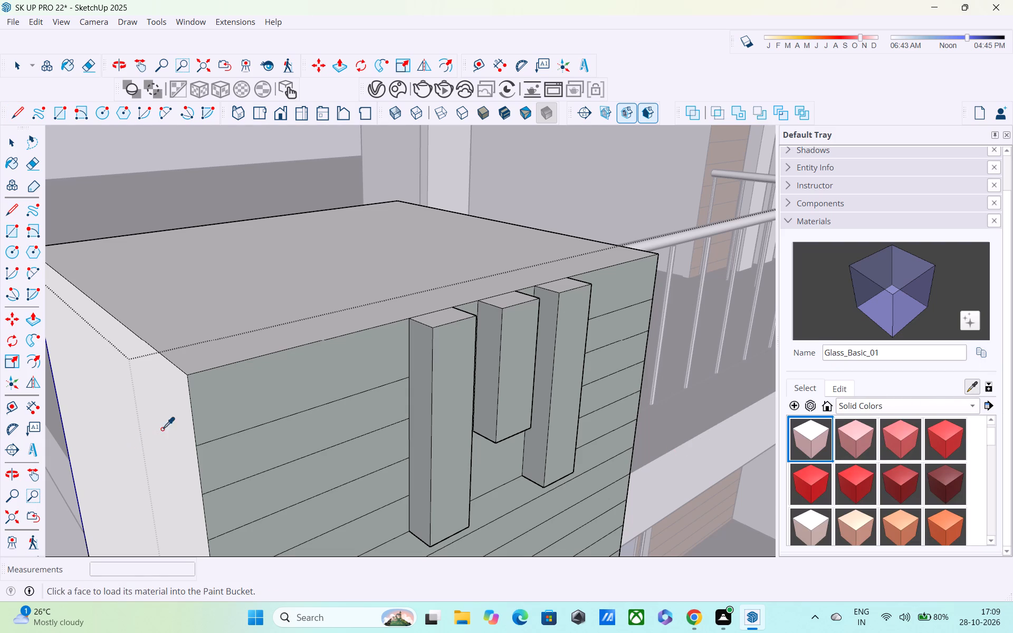
{"action": "left_click", "coordinate": [162, 429]}
{"action": "left_click", "coordinate": [436, 377]}
{"action": "left_click", "coordinate": [421, 391]}
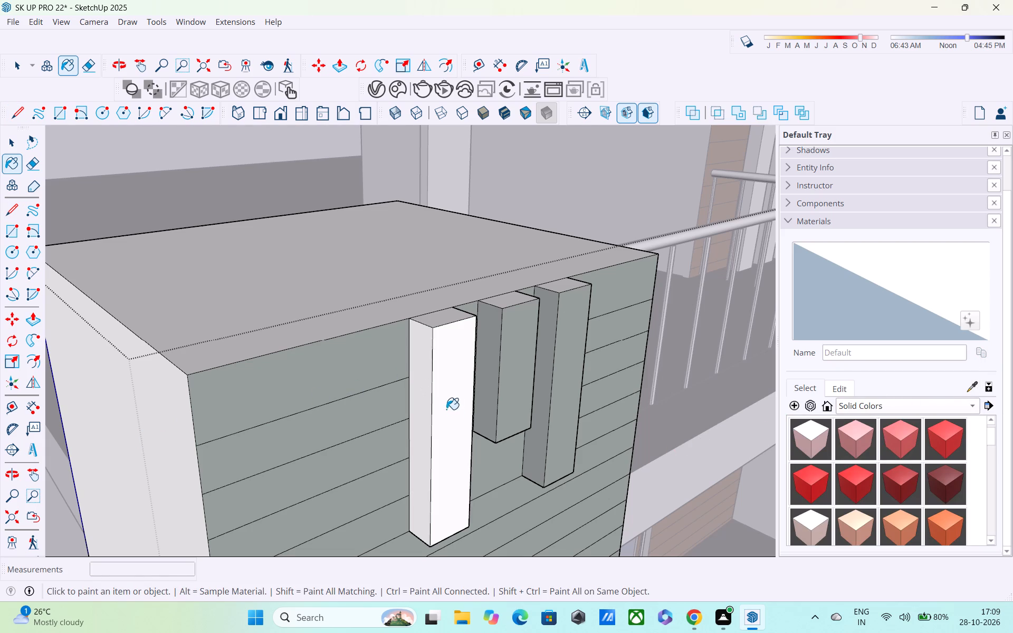
{"action": "middle_click_drag", "start_coordinate": [454, 426], "coordinate": [379, 213]}
{"action": "scroll", "coordinate": [314, 227], "scroll_direction": "up", "scroll_amount": 1}
{"action": "left_click", "coordinate": [311, 221]}
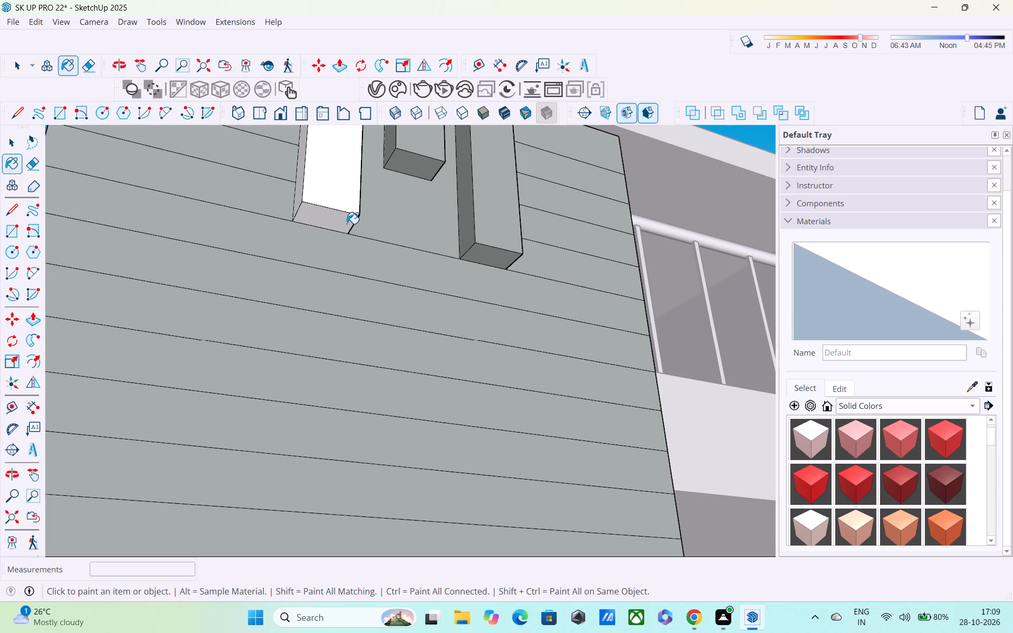
{"action": "middle_click_drag", "start_coordinate": [356, 235], "coordinate": [401, 363], "text": "shift"}
{"action": "middle_click_drag", "start_coordinate": [411, 338], "coordinate": [226, 388]}
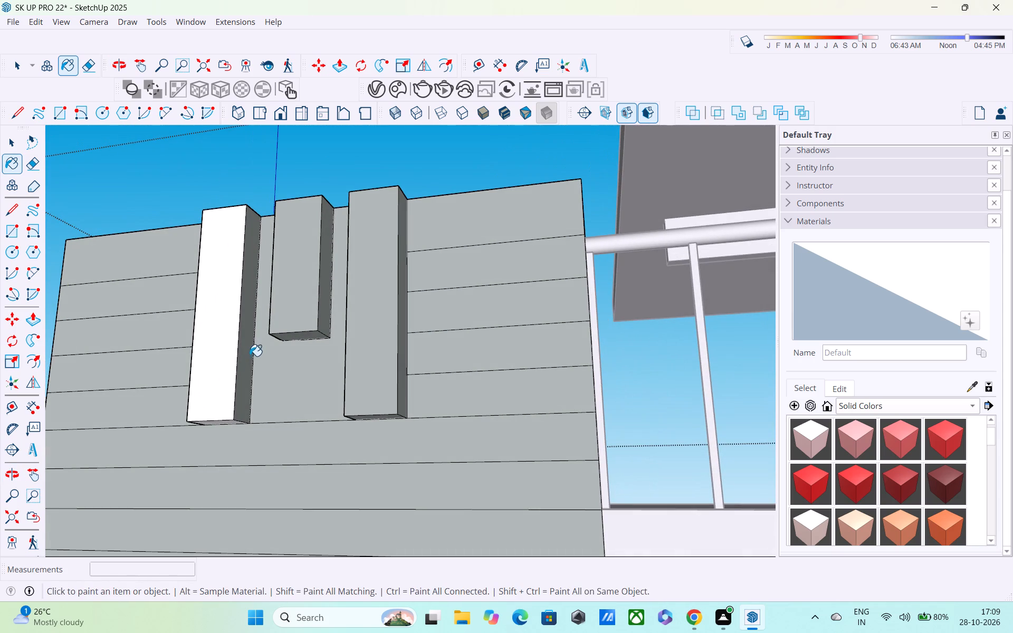
{"action": "left_click", "coordinate": [242, 350]}
Paint the front, both sides and underside of the short middle strip with the white Default material.
{"action": "left_click", "coordinate": [298, 274]}
{"action": "left_click", "coordinate": [320, 296]}
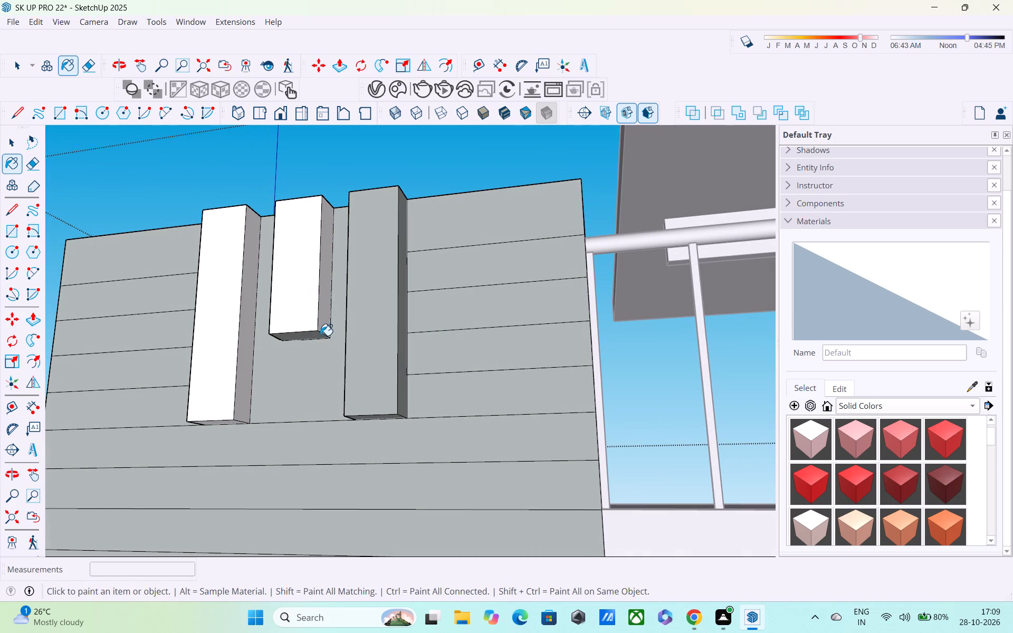
{"action": "left_click", "coordinate": [313, 341]}
{"action": "middle_click_drag", "start_coordinate": [300, 310], "coordinate": [340, 208]}
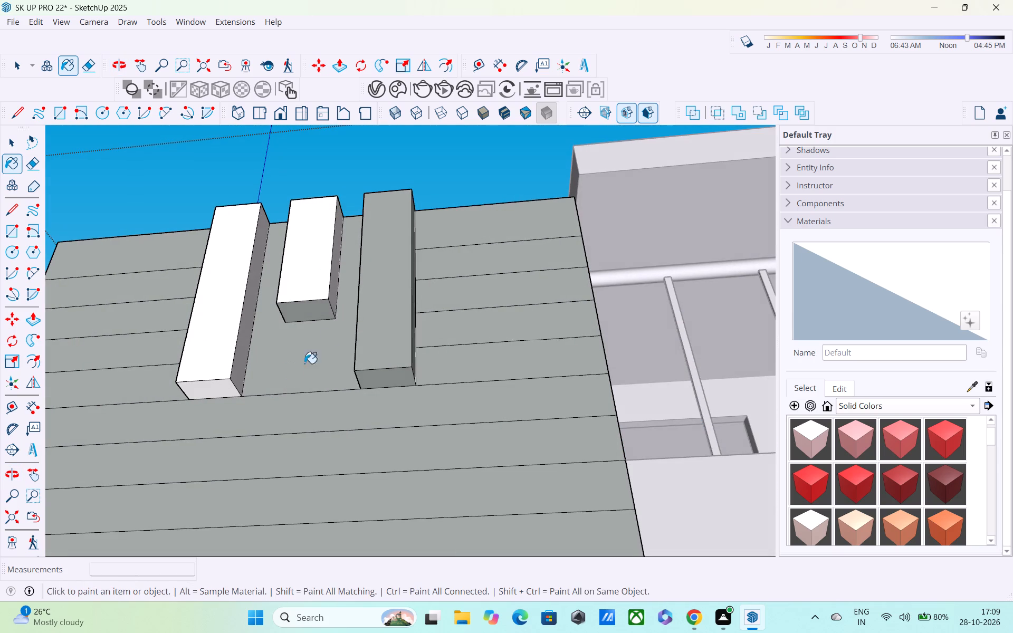
{"action": "left_click", "coordinate": [303, 308]}
{"action": "middle_click_drag", "start_coordinate": [310, 318], "coordinate": [513, 387]}
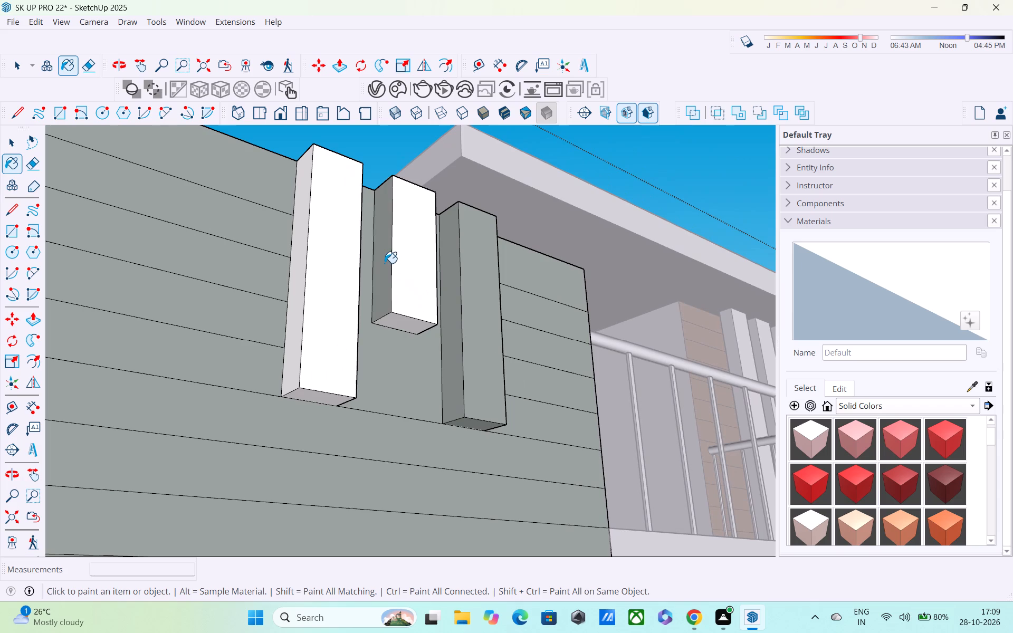
{"action": "left_click", "coordinate": [384, 262]}
Paint the front, sides and underside of the long strip nearest the railing with the Default material, and leave the tower group.
{"action": "left_click", "coordinate": [484, 344]}
{"action": "left_click", "coordinate": [447, 347]}
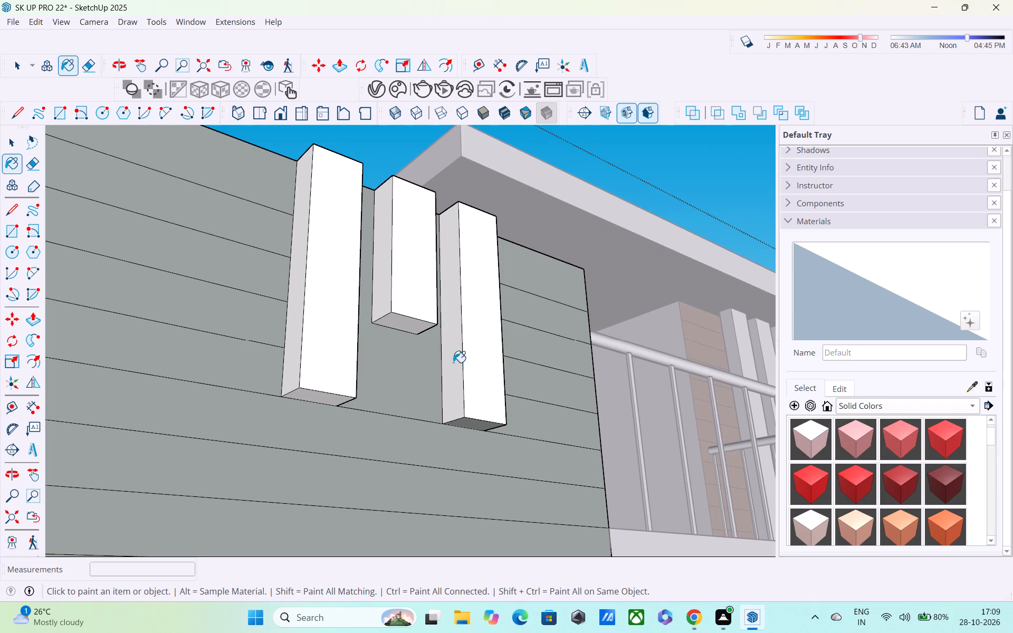
{"action": "middle_click_drag", "start_coordinate": [471, 388], "coordinate": [415, 232]}
{"action": "left_click", "coordinate": [409, 208]}
{"action": "middle_click_drag", "start_coordinate": [429, 216], "coordinate": [366, 322]}
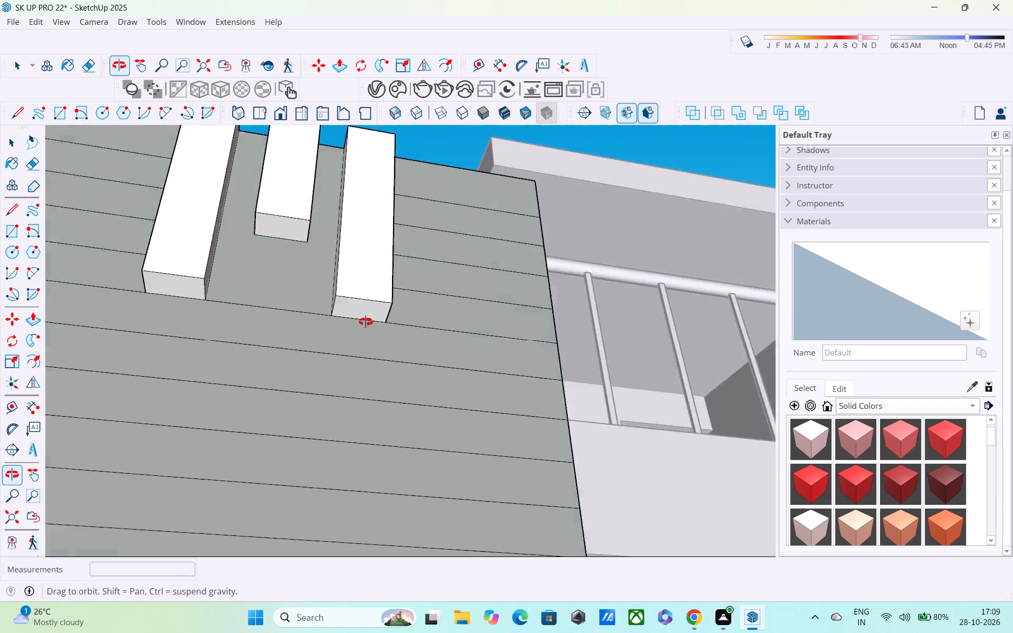
{"action": "middle_click_drag", "start_coordinate": [366, 322], "coordinate": [240, 439]}
{"action": "left_click", "coordinate": [291, 342]}
{"action": "middle_click_drag", "start_coordinate": [282, 323], "coordinate": [427, 486]}
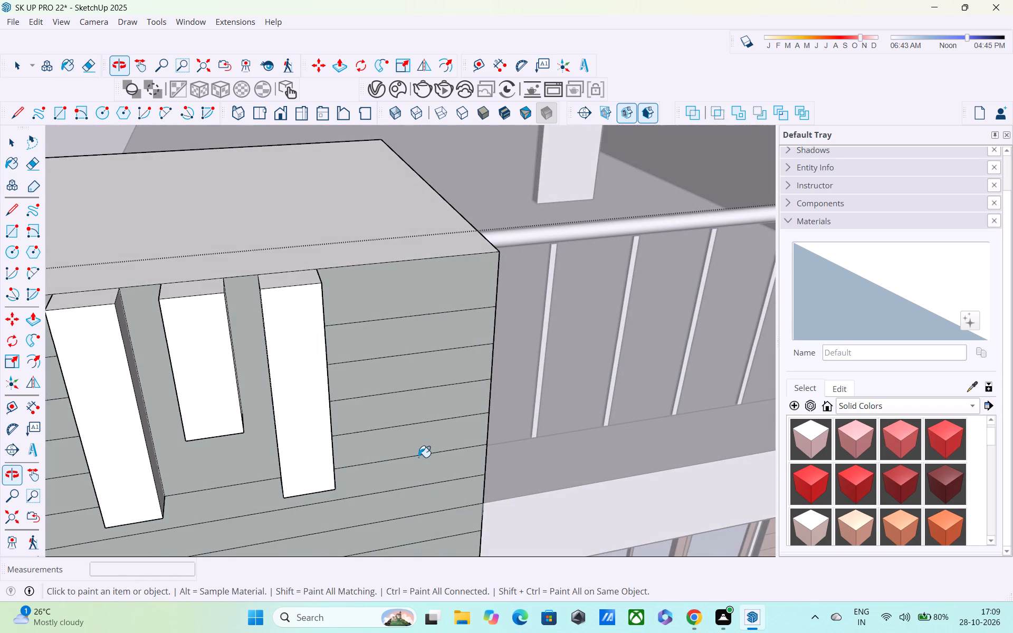
{"action": "middle_click_drag", "start_coordinate": [340, 298], "coordinate": [532, 424]}
{"action": "middle_click_drag", "start_coordinate": [546, 439], "coordinate": [527, 298]}
{"action": "scroll", "coordinate": [527, 298], "scroll_direction": "down", "scroll_amount": 4}
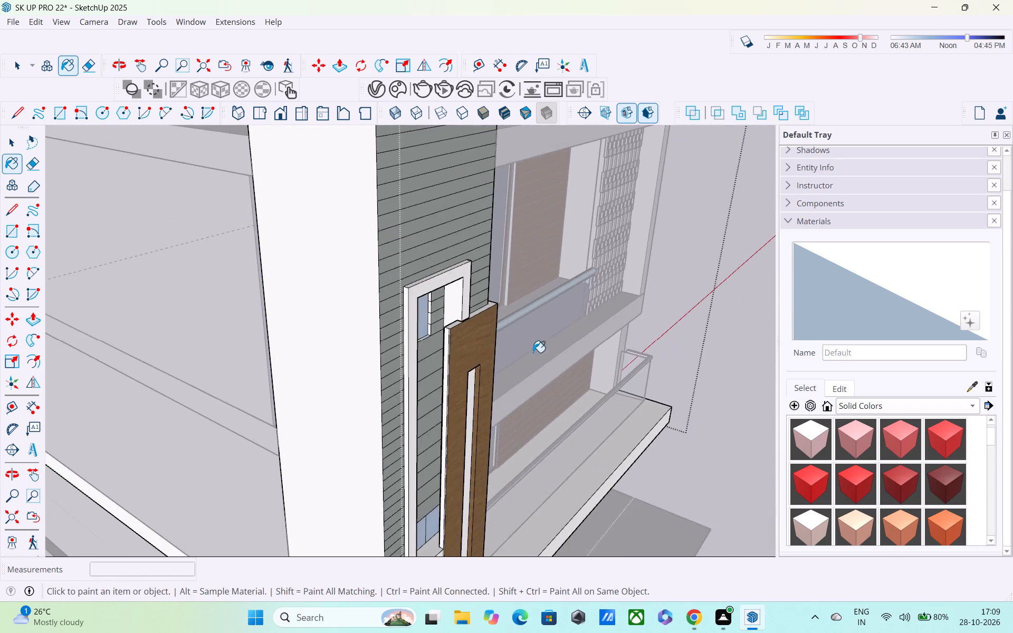
{"action": "scroll", "coordinate": [541, 367], "scroll_direction": "down", "scroll_amount": 4}
{"action": "key", "text": "space"}
{"action": "left_click", "coordinate": [725, 340]}
Examine the front facade from several angles, checking the tower, the balconies and the wood-clad wall.
{"action": "middle_click_drag", "start_coordinate": [712, 346], "coordinate": [441, 347]}
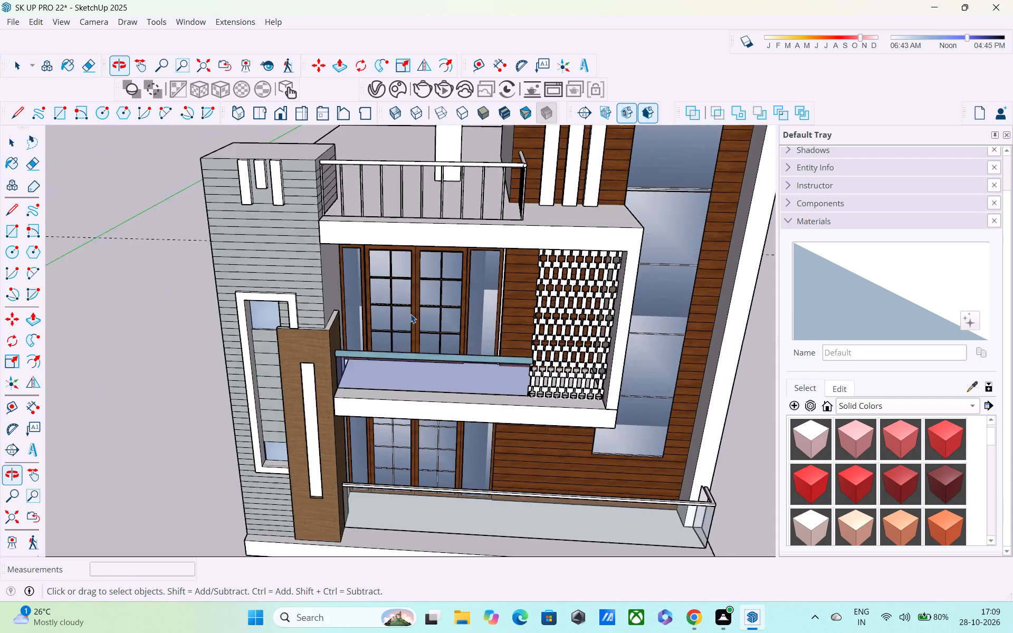
{"action": "scroll", "coordinate": [410, 313], "scroll_direction": "down", "scroll_amount": 3}
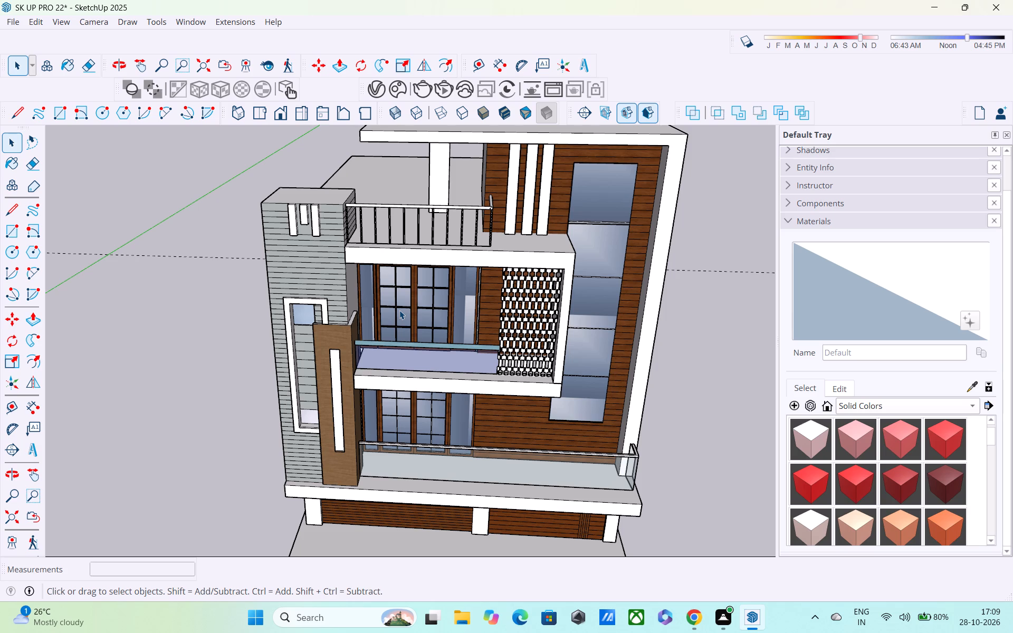
{"action": "scroll", "coordinate": [399, 310], "scroll_direction": "up", "scroll_amount": 1}
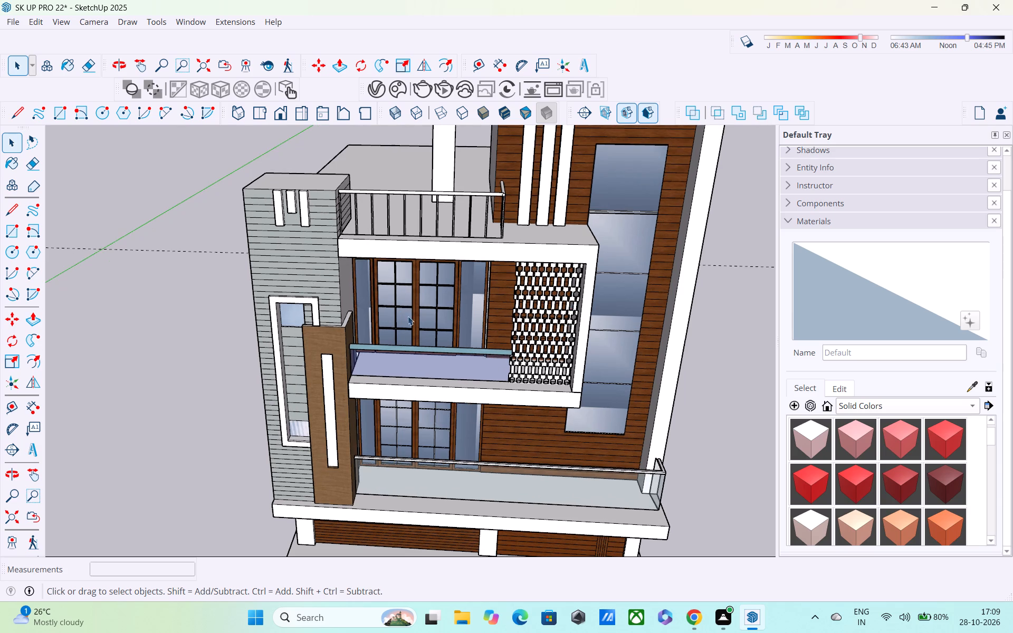
{"action": "middle_click_drag", "start_coordinate": [496, 375], "coordinate": [302, 260]}
{"action": "scroll", "coordinate": [525, 387], "scroll_direction": "up", "scroll_amount": 3}
{"action": "middle_click_drag", "start_coordinate": [559, 380], "coordinate": [544, 348]}
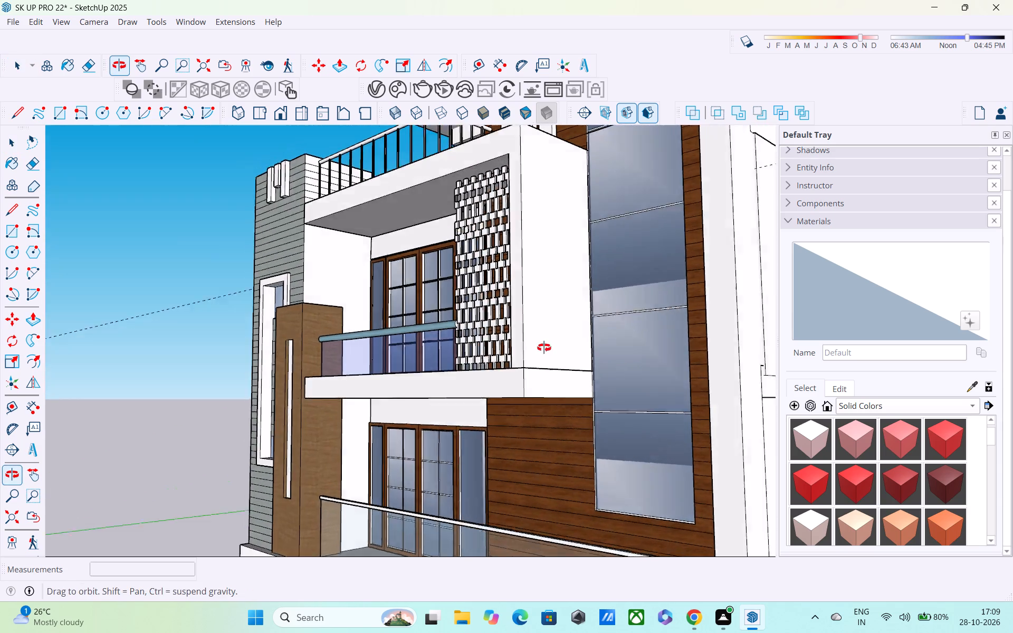
{"action": "middle_click_drag", "start_coordinate": [544, 348], "coordinate": [527, 320]}
{"action": "scroll", "coordinate": [529, 340], "scroll_direction": "up", "scroll_amount": 3}
{"action": "scroll", "coordinate": [528, 347], "scroll_direction": "down", "scroll_amount": 4}
{"action": "middle_click_drag", "start_coordinate": [543, 359], "coordinate": [606, 399]}
{"action": "scroll", "coordinate": [606, 399], "scroll_direction": "up", "scroll_amount": 1}
{"action": "scroll", "coordinate": [606, 399], "scroll_direction": "down", "scroll_amount": 3}
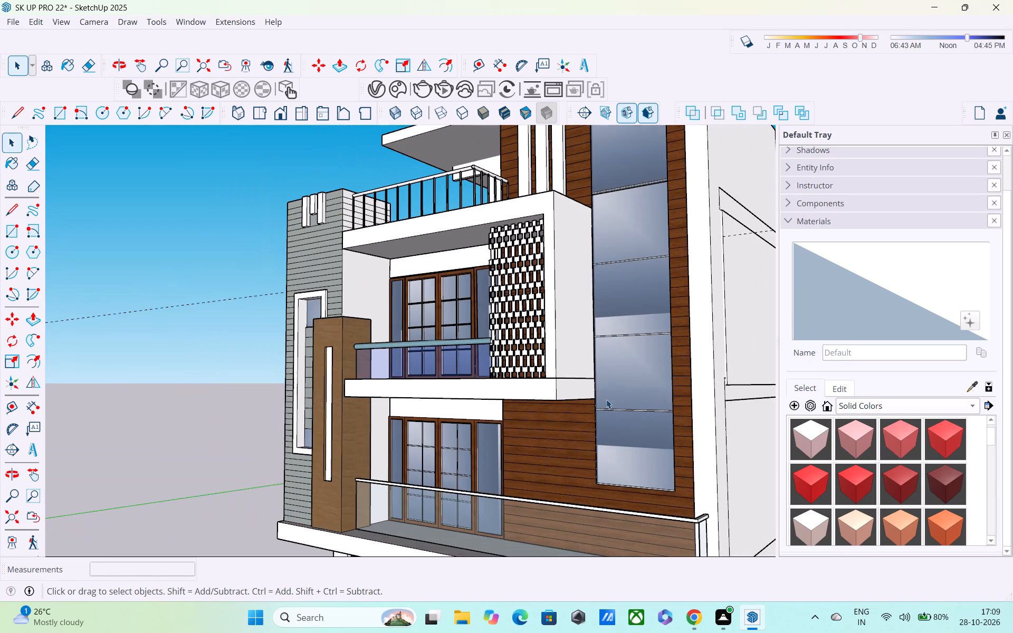
{"action": "middle_click_drag", "start_coordinate": [499, 475], "coordinate": [496, 420]}
{"action": "scroll", "coordinate": [496, 420], "scroll_direction": "up", "scroll_amount": 1}
{"action": "scroll", "coordinate": [496, 424], "scroll_direction": "down", "scroll_amount": 3}
{"action": "middle_click_drag", "start_coordinate": [503, 457], "coordinate": [594, 515]}
{"action": "scroll", "coordinate": [499, 486], "scroll_direction": "up", "scroll_amount": 4}
{"action": "middle_click_drag", "start_coordinate": [500, 477], "coordinate": [514, 560]}
{"action": "scroll", "coordinate": [511, 469], "scroll_direction": "up", "scroll_amount": 4}
{"action": "scroll", "coordinate": [511, 469], "scroll_direction": "down", "scroll_amount": 3}
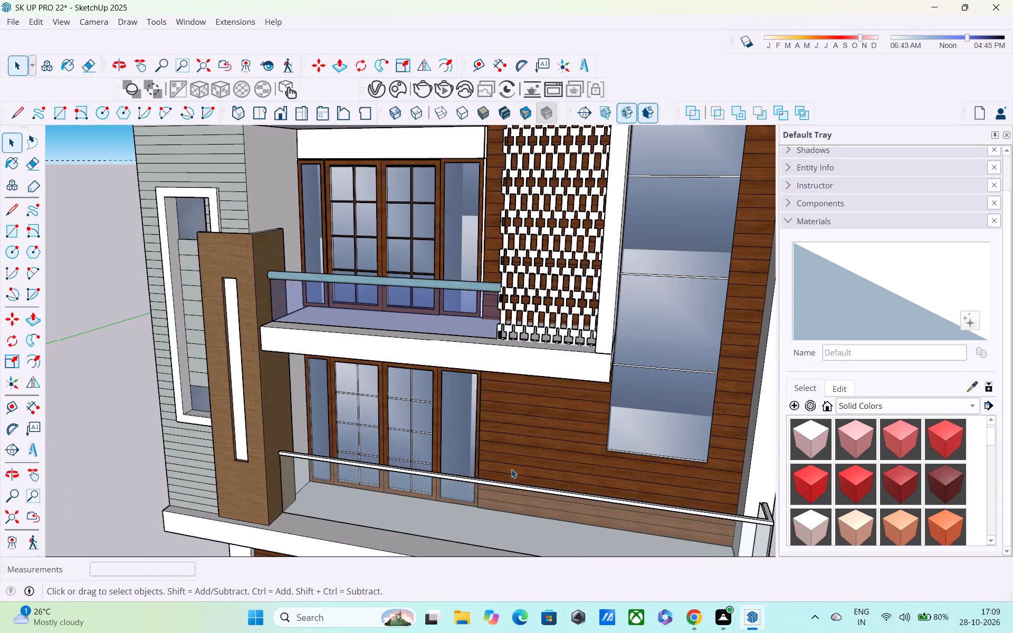
Draw a rectangle about 10 9/16" by 3 7/16" on the lower balcony floor, against the wood-clad wall beside the glazed doors.
{"action": "middle_click_drag", "start_coordinate": [511, 469], "coordinate": [508, 516], "text": "shift"}
{"action": "middle_click_drag", "start_coordinate": [508, 516], "coordinate": [497, 560]}
{"action": "scroll", "coordinate": [508, 516], "scroll_direction": "up", "scroll_amount": 4}
{"action": "middle_click_drag", "start_coordinate": [508, 520], "coordinate": [395, 448]}
{"action": "middle_click_drag", "start_coordinate": [395, 448], "coordinate": [409, 549]}
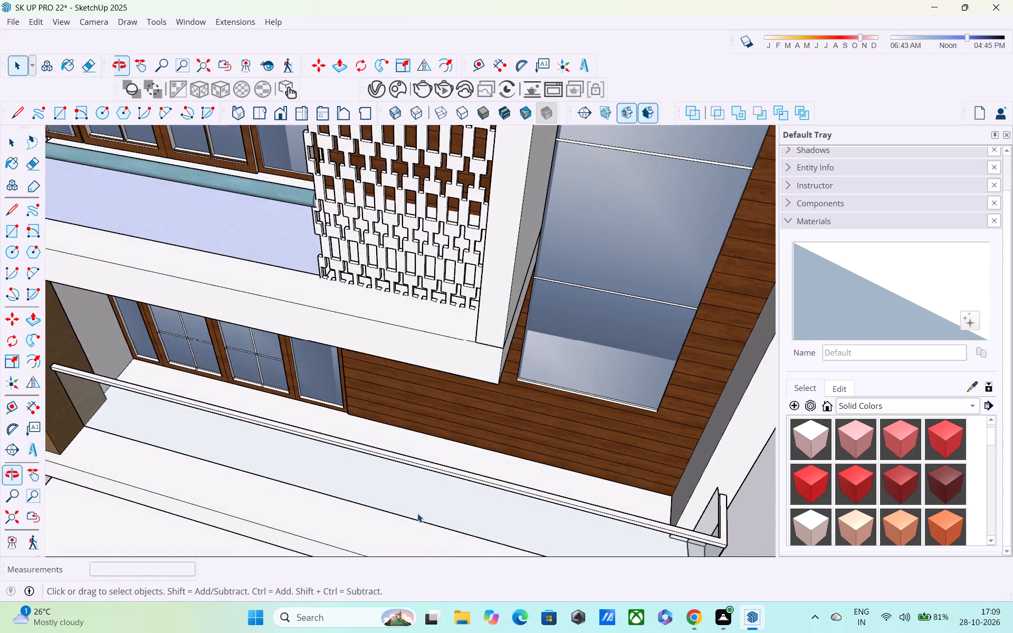
{"action": "scroll", "coordinate": [426, 448], "scroll_direction": "up", "scroll_amount": 9}
{"action": "middle_click_drag", "start_coordinate": [410, 428], "coordinate": [399, 395]}
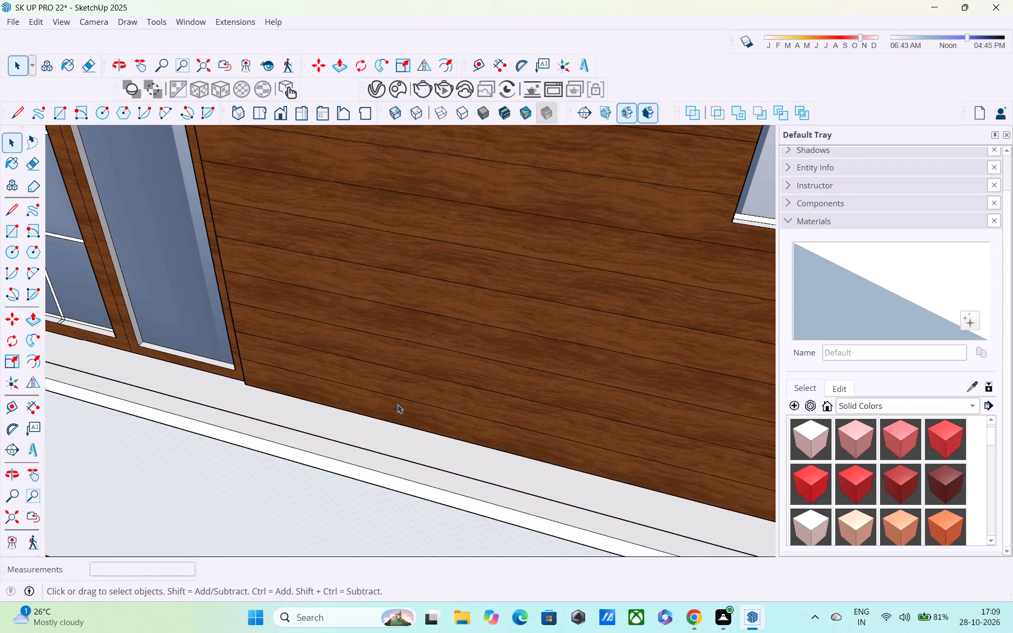
{"action": "key", "text": "r"}
{"action": "scroll", "coordinate": [371, 413], "scroll_direction": "up", "scroll_amount": 2}
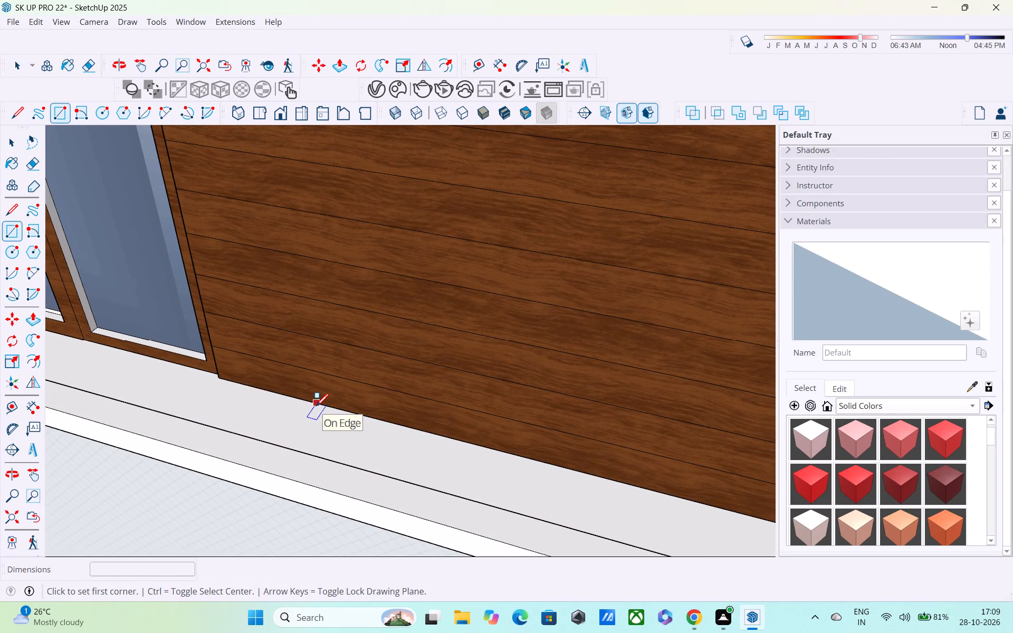
{"action": "left_click", "coordinate": [309, 406]}
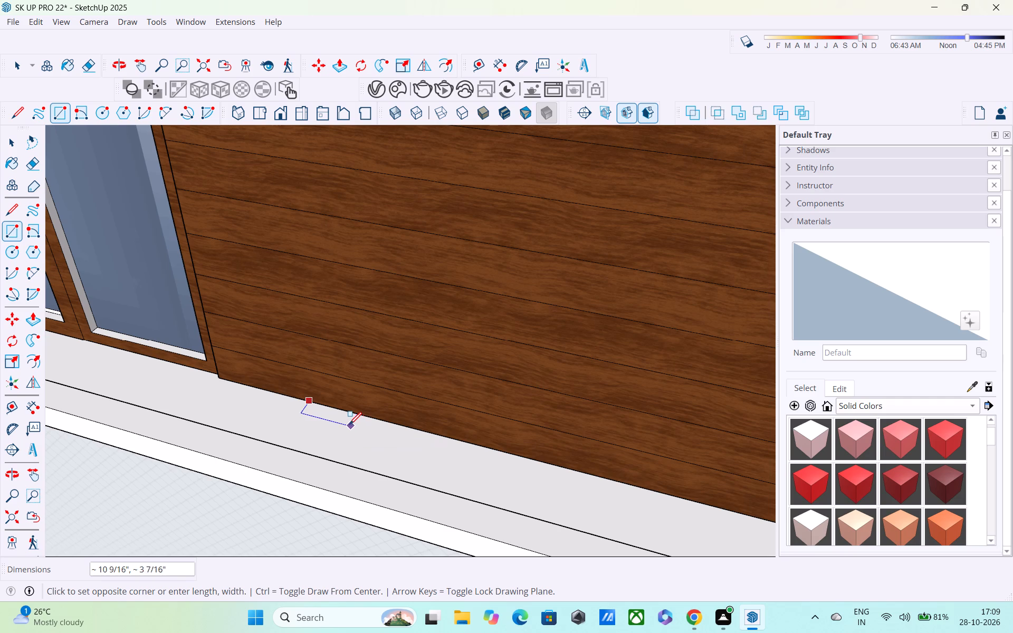
{"action": "left_click", "coordinate": [349, 426]}
Push/Pull the new rectangle beside the glazed doors upward into a block about 1' 4 1/8" high.
{"action": "key", "text": "p"}
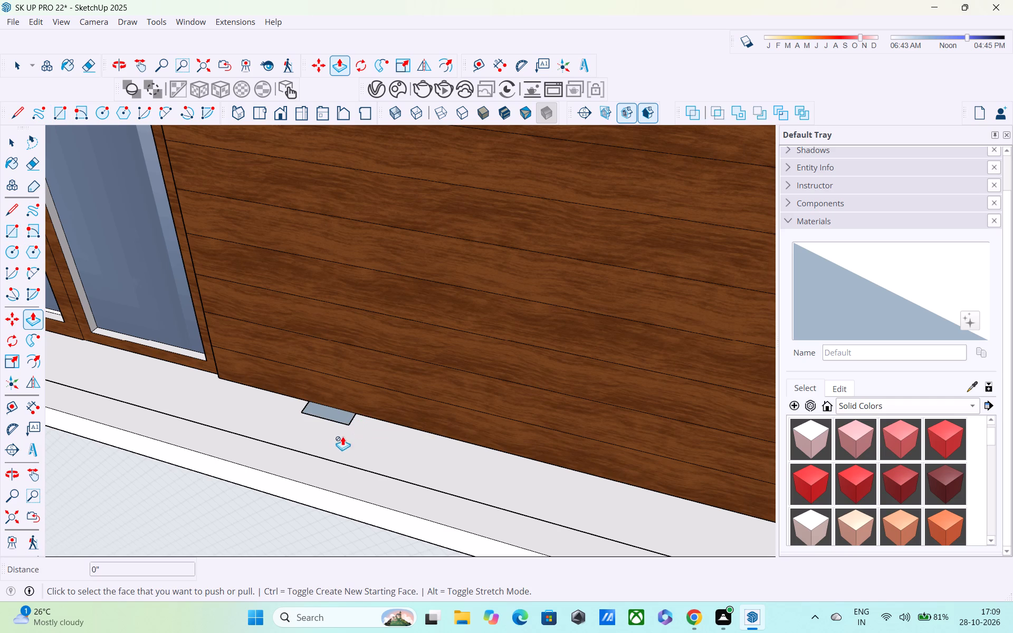
{"action": "left_click", "coordinate": [328, 411]}
{"action": "scroll", "coordinate": [322, 372], "scroll_direction": "down", "scroll_amount": 2}
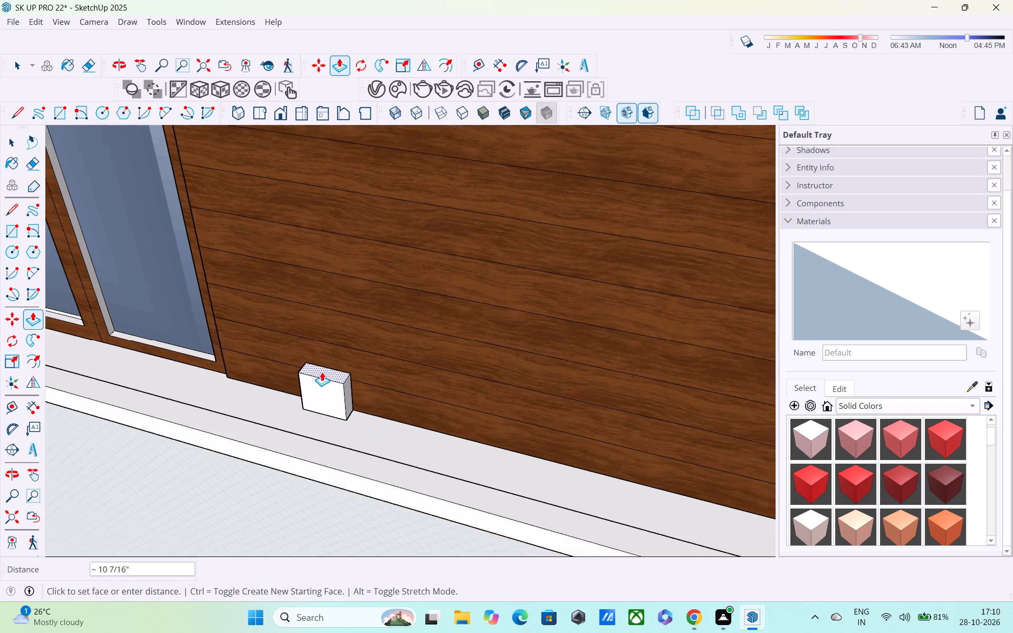
{"action": "middle_click_drag", "start_coordinate": [322, 367], "coordinate": [333, 296]}
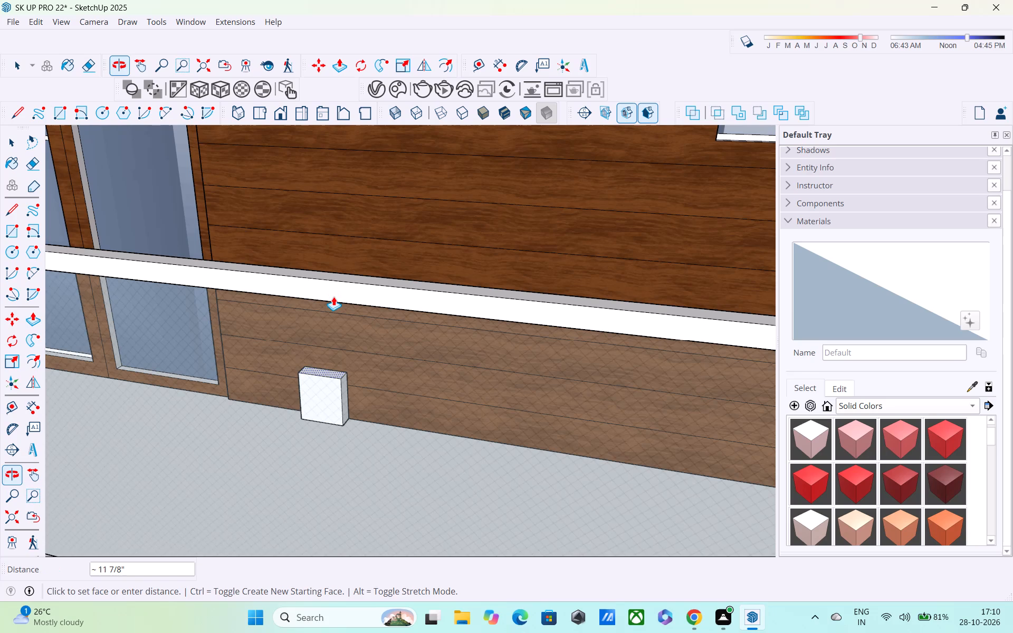
{"action": "middle_click_drag", "start_coordinate": [336, 290], "coordinate": [337, 346]}
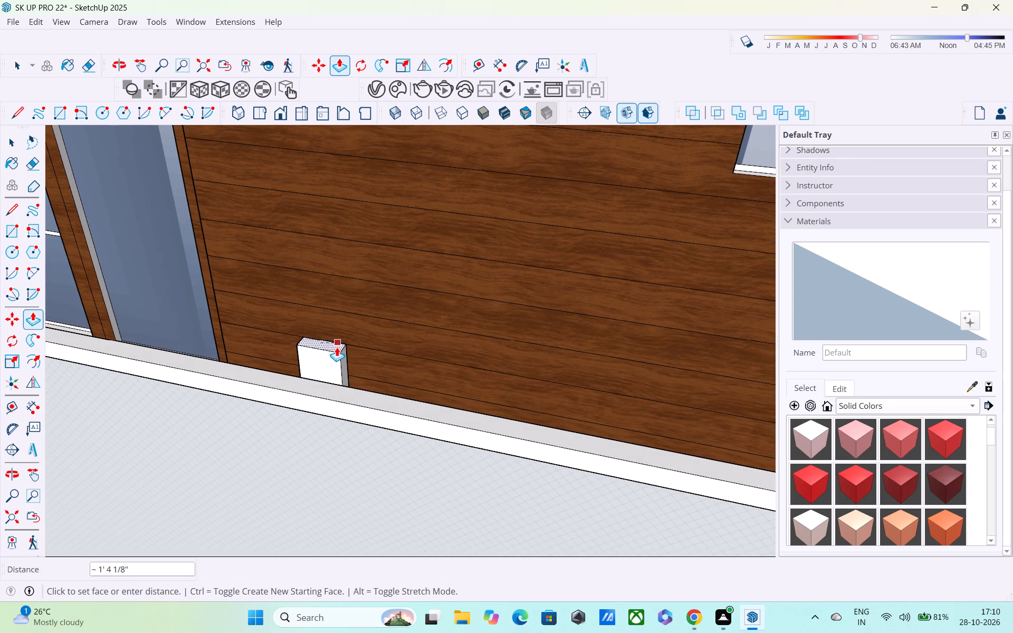
{"action": "left_click", "coordinate": [337, 347]}
Select the block's visible faces and edges without the wall cladding, and copy it 1' 6" along the wall, away from the glazed doors.
{"action": "key", "text": "space"}
{"action": "double_click", "coordinate": [339, 361]}
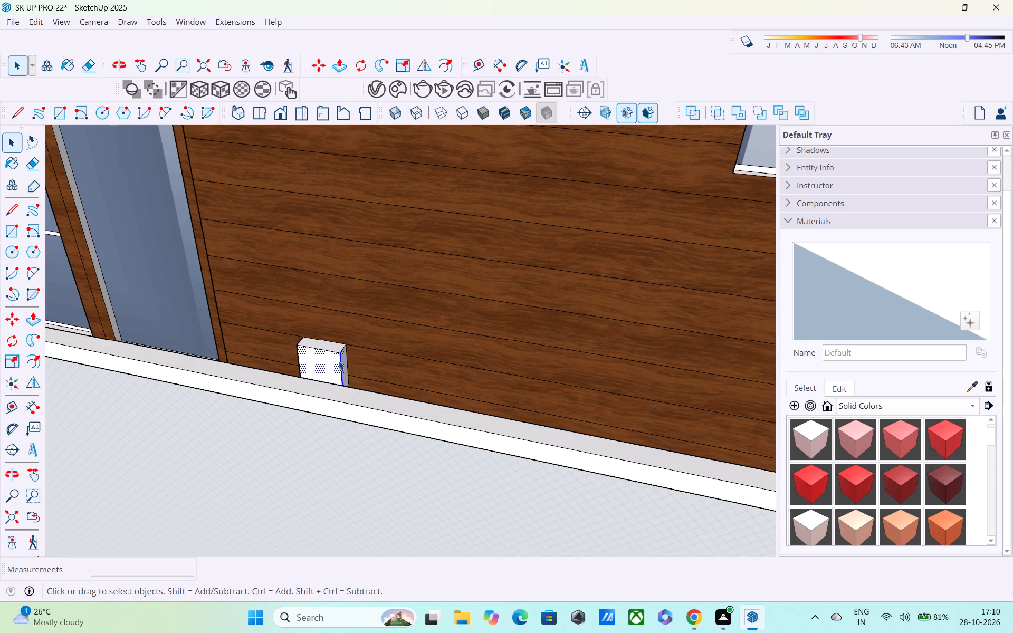
{"action": "left_click", "coordinate": [339, 361]}
{"action": "left_click", "coordinate": [378, 377]}
{"action": "middle_click_drag", "start_coordinate": [379, 389], "coordinate": [374, 405]}
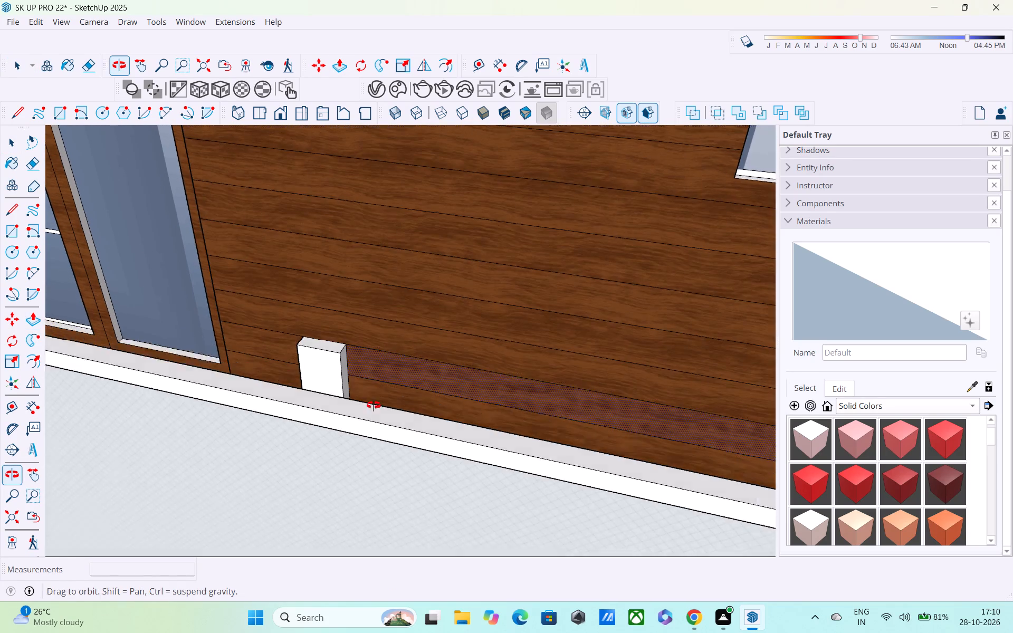
{"action": "middle_click_drag", "start_coordinate": [374, 405], "coordinate": [326, 450]}
{"action": "scroll", "coordinate": [339, 369], "scroll_direction": "up", "scroll_amount": 4}
{"action": "middle_click_drag", "start_coordinate": [338, 350], "coordinate": [270, 381]}
{"action": "scroll", "coordinate": [293, 383], "scroll_direction": "up", "scroll_amount": 2}
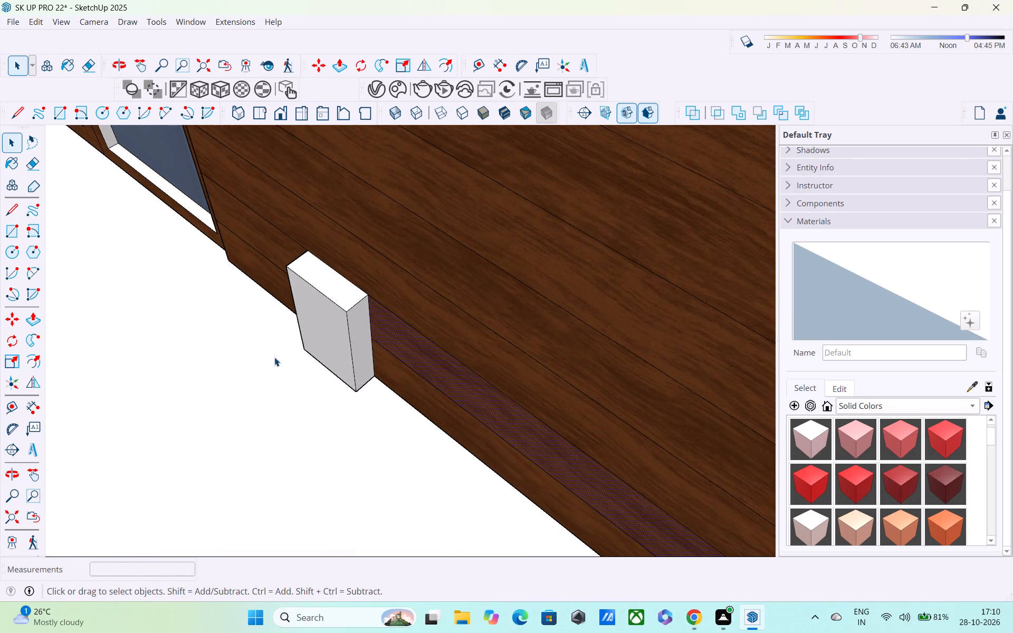
{"action": "left_click", "coordinate": [310, 308], "text": "shift"}
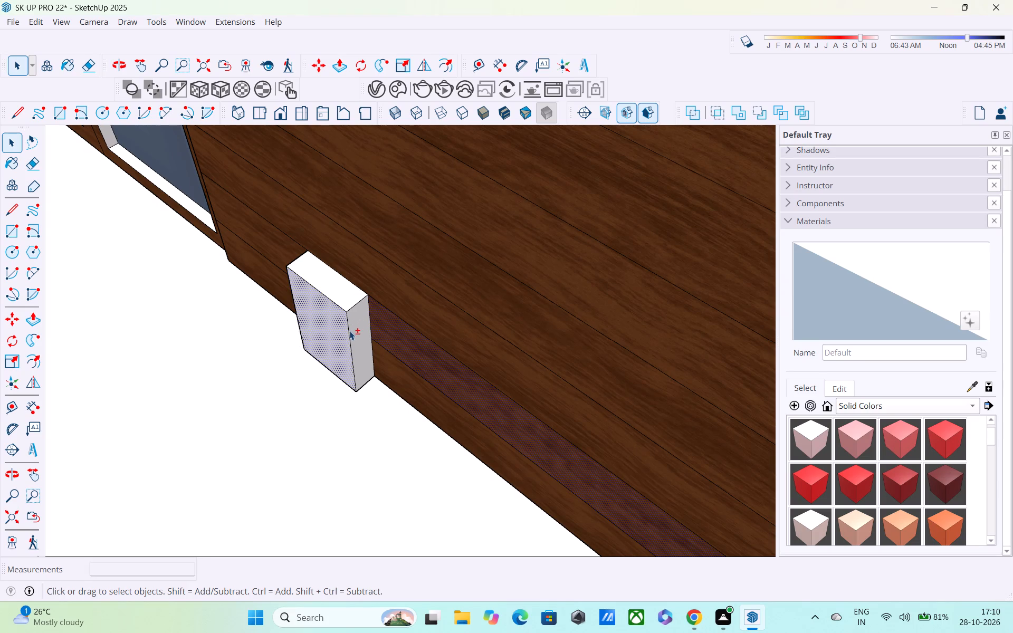
{"action": "left_click", "coordinate": [348, 334], "text": "shift"}
{"action": "left_click", "coordinate": [353, 325], "text": "shift"}
{"action": "left_click", "coordinate": [355, 306], "text": "shift"}
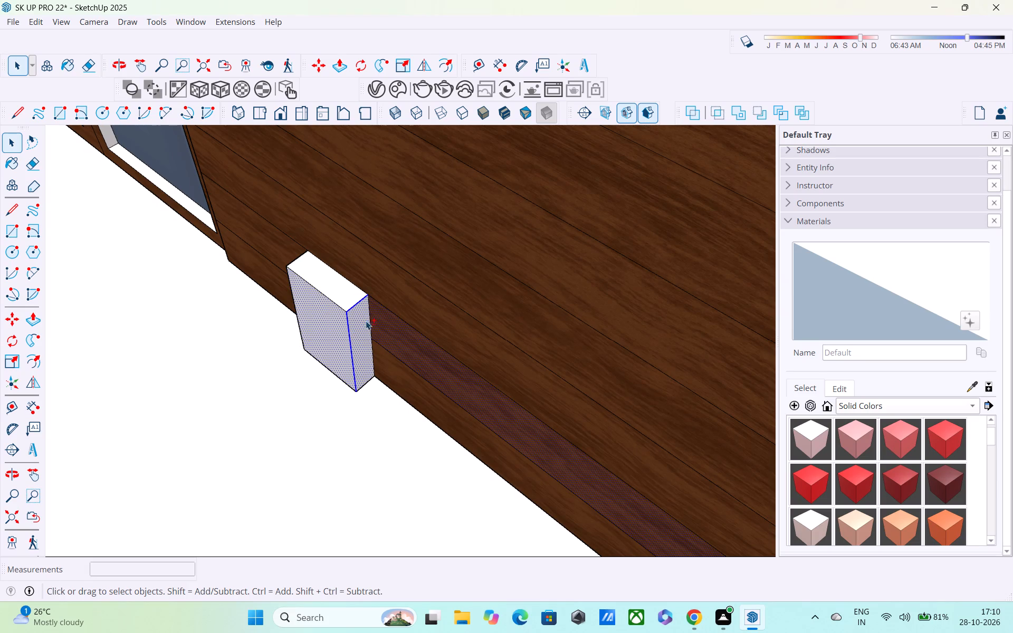
{"action": "left_click", "coordinate": [369, 326], "text": "shift"}
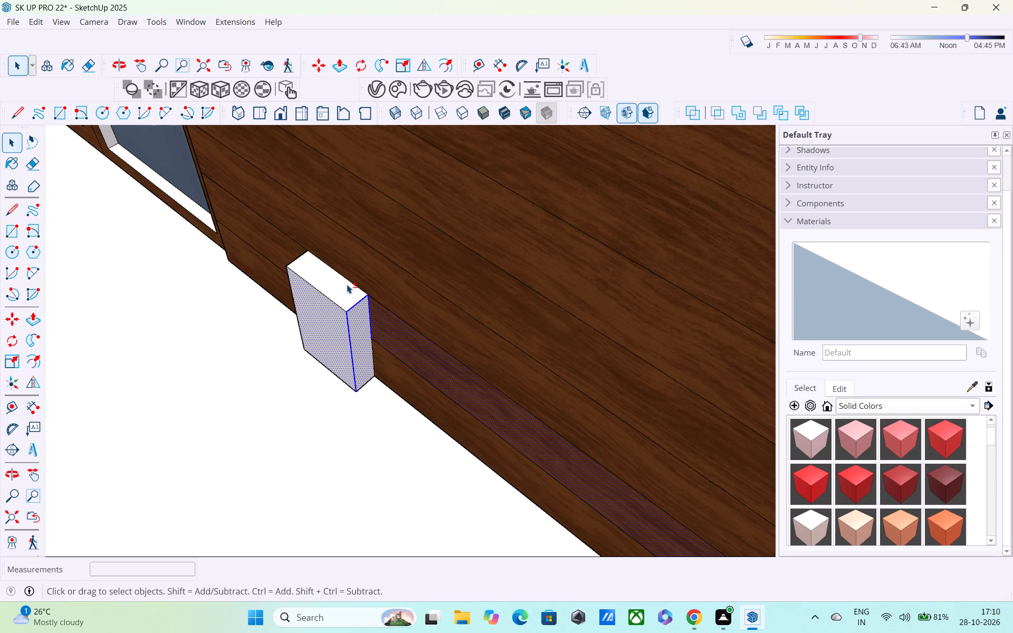
{"action": "left_click", "coordinate": [347, 284], "text": "shift"}
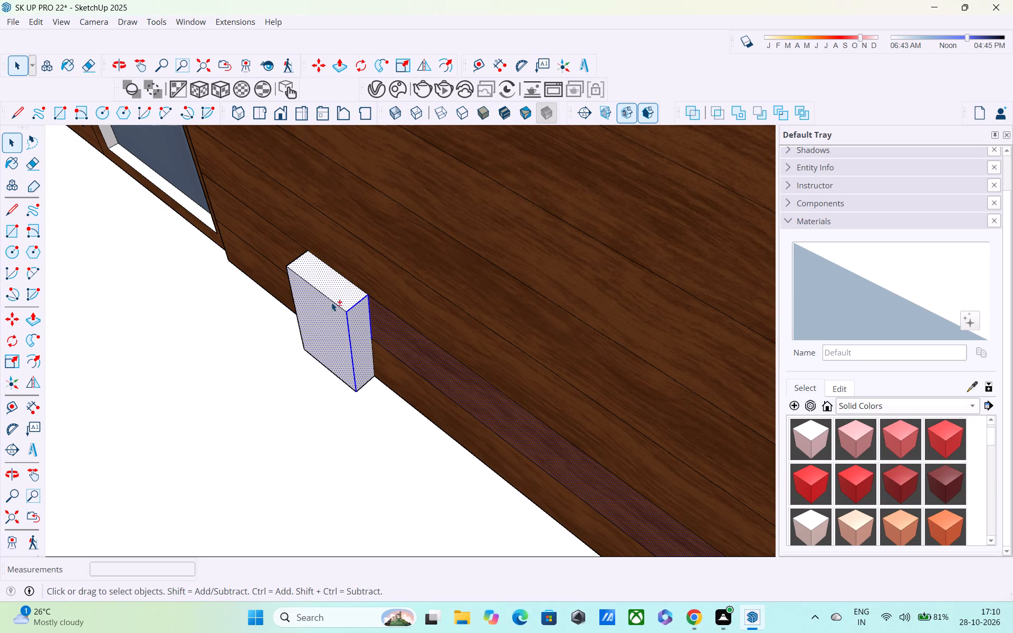
{"action": "left_click", "coordinate": [331, 300], "text": "shift"}
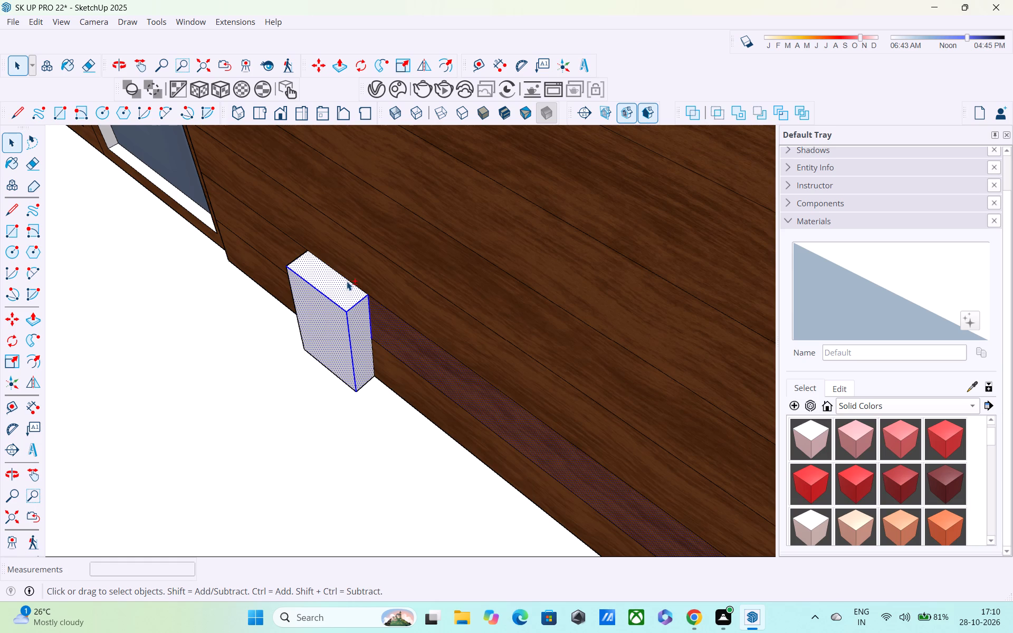
{"action": "left_click", "coordinate": [347, 281], "text": "shift"}
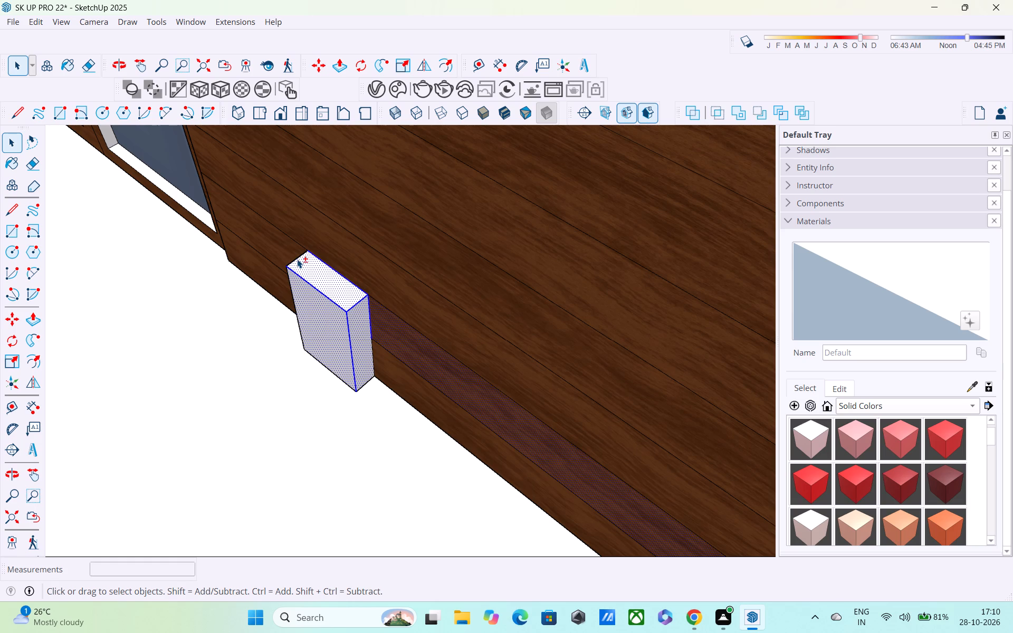
{"action": "left_click", "coordinate": [297, 259], "text": "shift"}
{"action": "left_click", "coordinate": [293, 293], "text": "shift"}
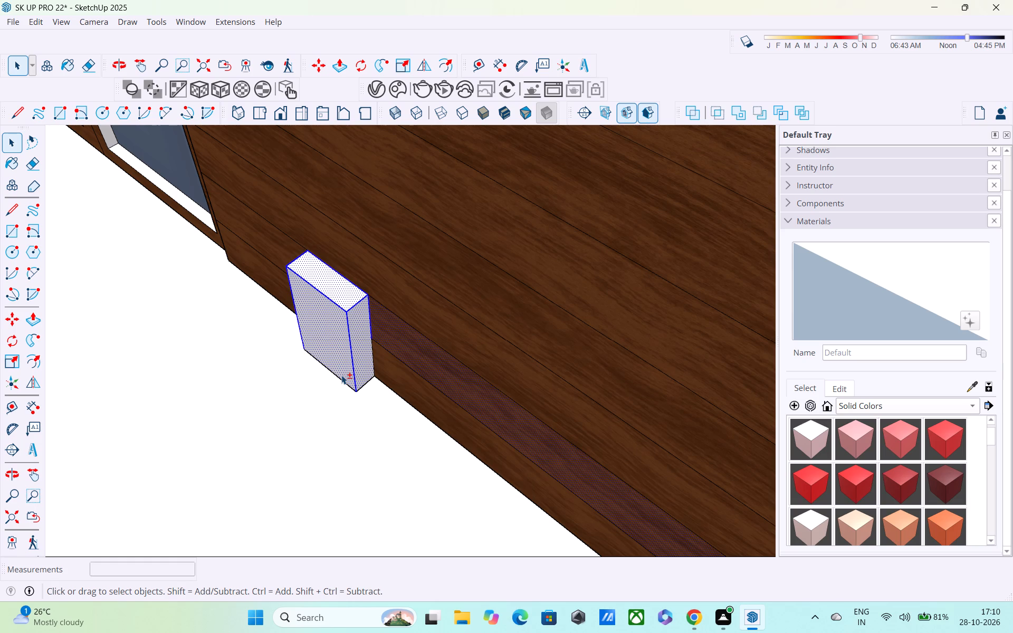
{"action": "left_click", "coordinate": [342, 381], "text": "shift"}
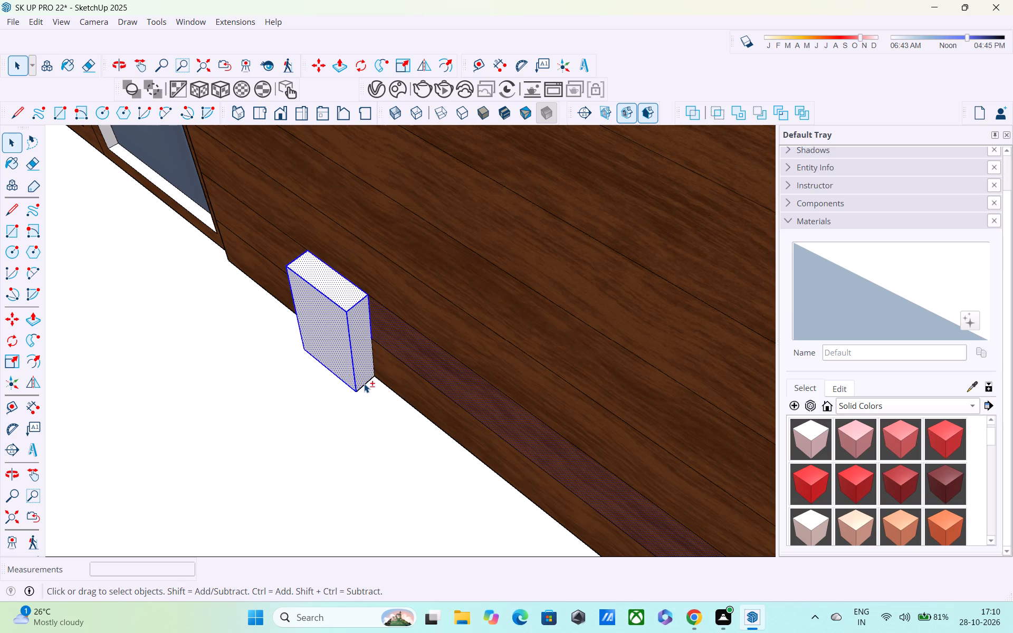
{"action": "left_click", "coordinate": [364, 384], "text": "shift"}
{"action": "scroll", "coordinate": [370, 390], "scroll_direction": "up", "scroll_amount": 7, "text": "shift"}
{"action": "middle_click_drag", "start_coordinate": [365, 375], "coordinate": [663, 314], "text": "shift"}
{"action": "middle_click_drag", "start_coordinate": [154, 482], "coordinate": [377, 438], "text": "shift"}
{"action": "middle_click_drag", "start_coordinate": [440, 434], "coordinate": [536, 421], "text": "shift"}
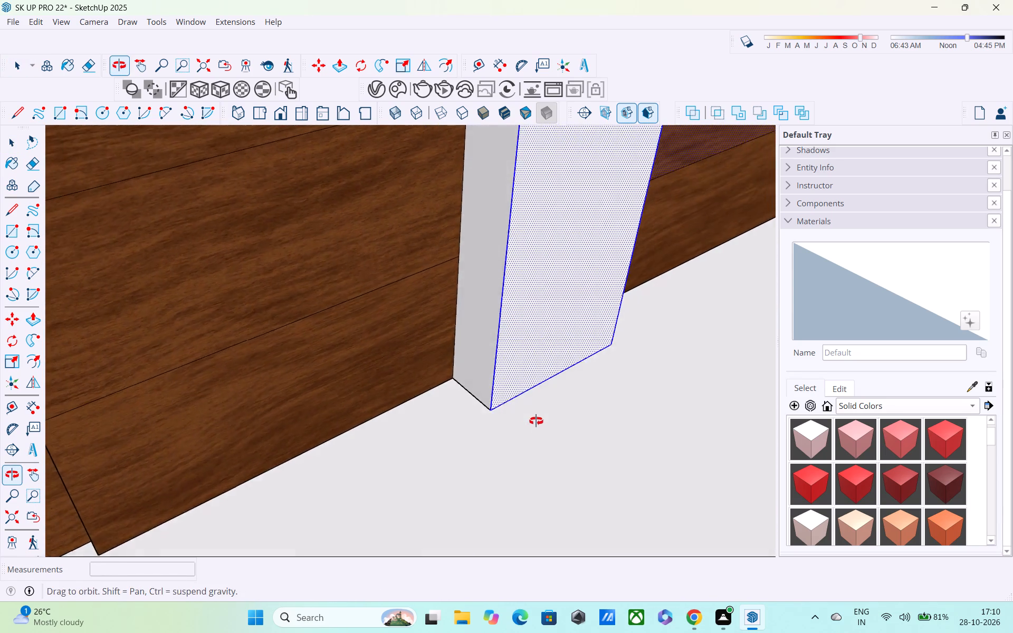
{"action": "middle_click_drag", "start_coordinate": [536, 421], "coordinate": [560, 412], "text": "shift"}
{"action": "middle_click_drag", "start_coordinate": [498, 504], "coordinate": [463, 618], "text": "shift"}
{"action": "middle_click_drag", "start_coordinate": [463, 490], "coordinate": [559, 430]}
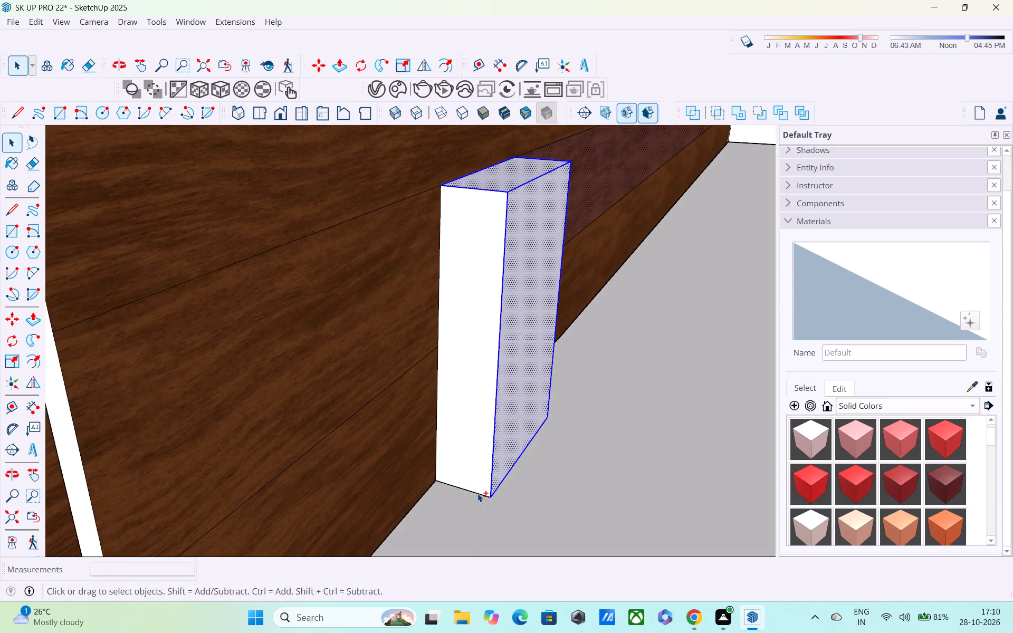
{"action": "left_click", "coordinate": [477, 493], "text": "shift"}
{"action": "left_click", "coordinate": [435, 401], "text": "shift"}
{"action": "middle_click_drag", "start_coordinate": [454, 424], "coordinate": [462, 466], "text": "shift"}
{"action": "left_click", "coordinate": [416, 455], "text": "shift"}
{"action": "middle_click_drag", "start_coordinate": [452, 441], "coordinate": [434, 545], "text": "shift"}
{"action": "left_click", "coordinate": [565, 310], "text": "shift"}
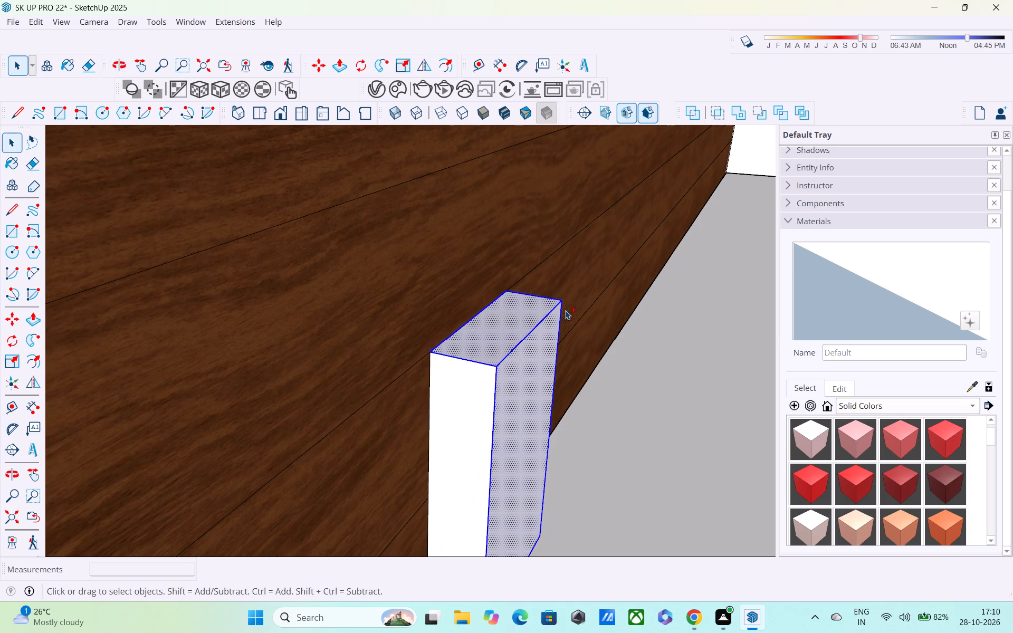
{"action": "left_click", "coordinate": [430, 414], "text": "shift"}
{"action": "middle_click_drag", "start_coordinate": [460, 449], "coordinate": [484, 364], "text": "shift"}
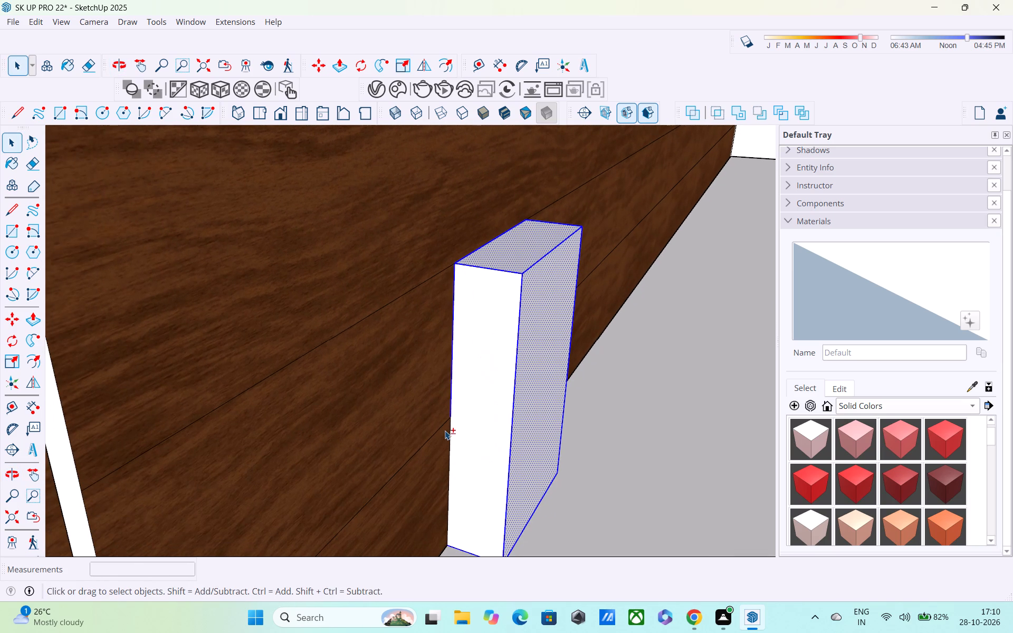
{"action": "left_click", "coordinate": [450, 438], "text": "shift"}
{"action": "middle_click_drag", "start_coordinate": [512, 421], "coordinate": [514, 430], "text": "shift"}
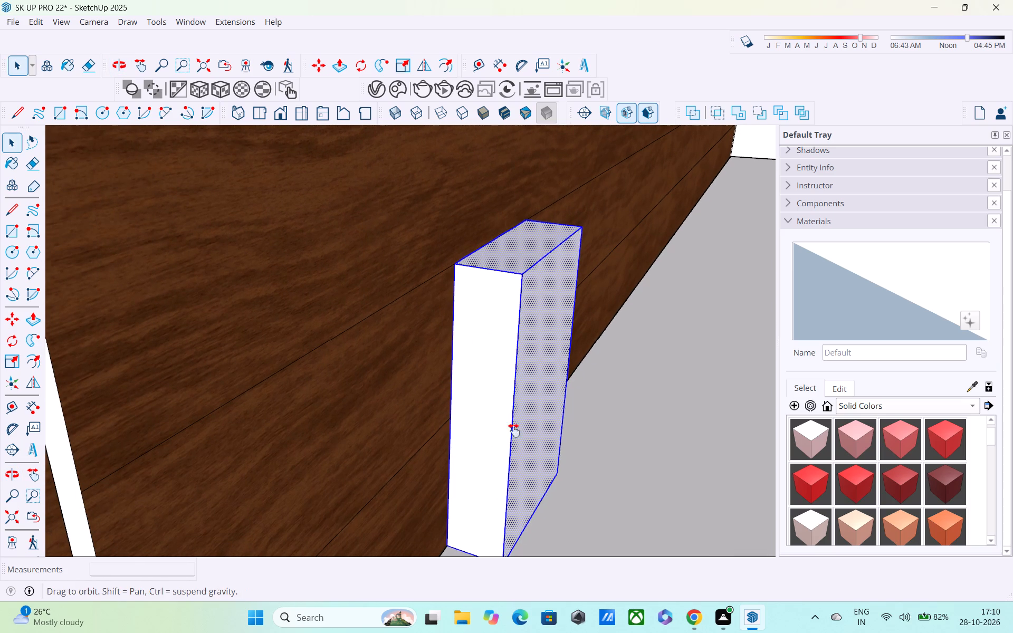
{"action": "middle_click_drag", "start_coordinate": [514, 430], "coordinate": [519, 356], "text": "shift"}
{"action": "left_click", "coordinate": [509, 428], "text": "shift"}
{"action": "middle_click_drag", "start_coordinate": [506, 439], "coordinate": [357, 467], "text": "shift"}
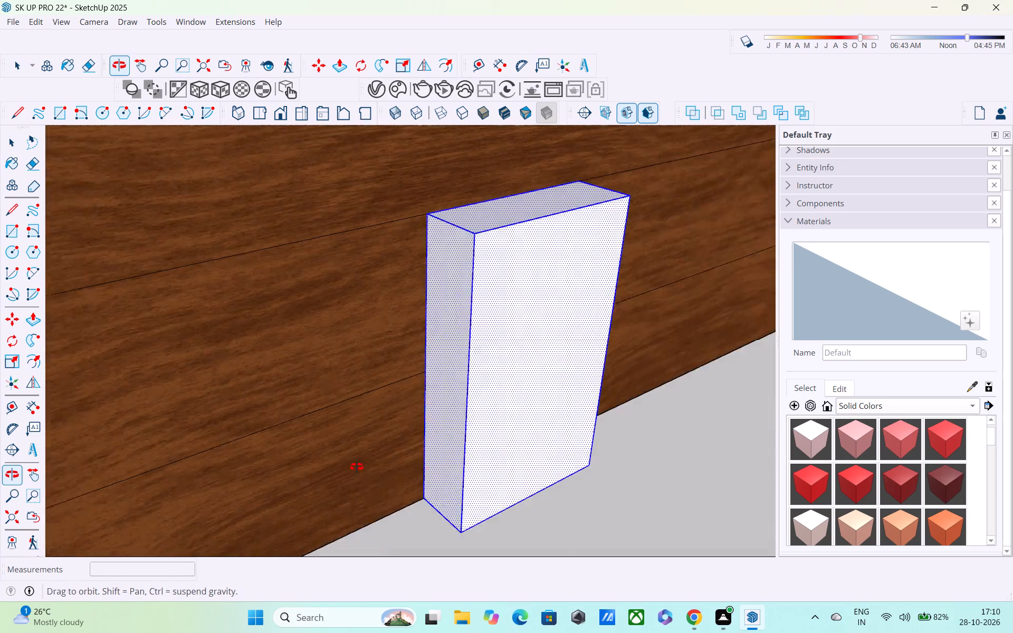
{"action": "middle_click_drag", "start_coordinate": [357, 467], "coordinate": [241, 443], "text": "shift"}
{"action": "scroll", "coordinate": [236, 438], "scroll_direction": "down", "scroll_amount": 4}
{"action": "key", "text": "m"}
{"action": "middle_click_drag", "start_coordinate": [396, 484], "coordinate": [310, 483]}
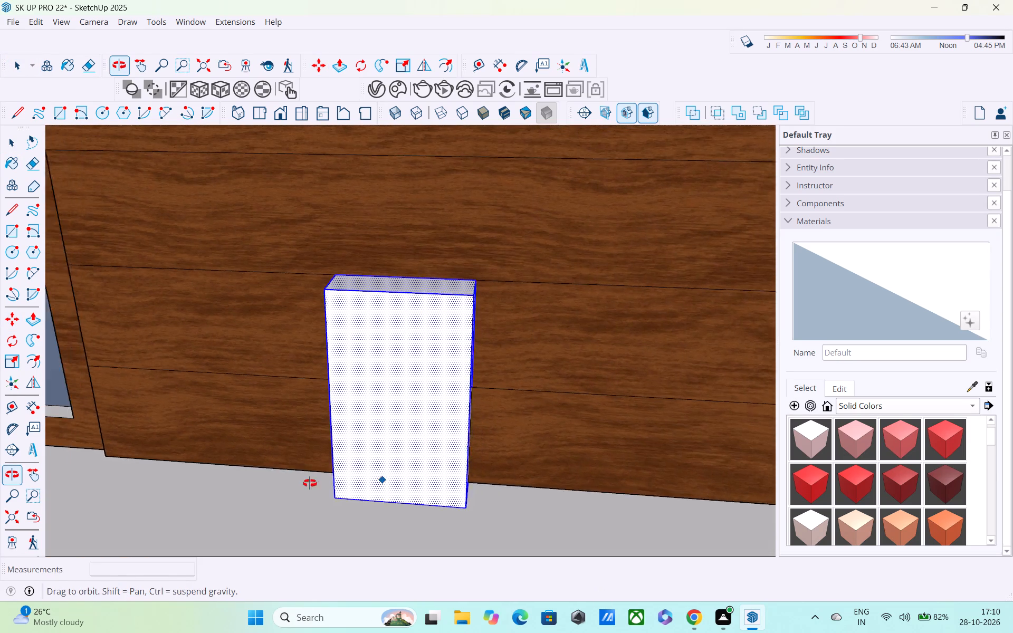
{"action": "middle_click_drag", "start_coordinate": [310, 483], "coordinate": [181, 439]}
{"action": "left_click", "coordinate": [450, 507]}
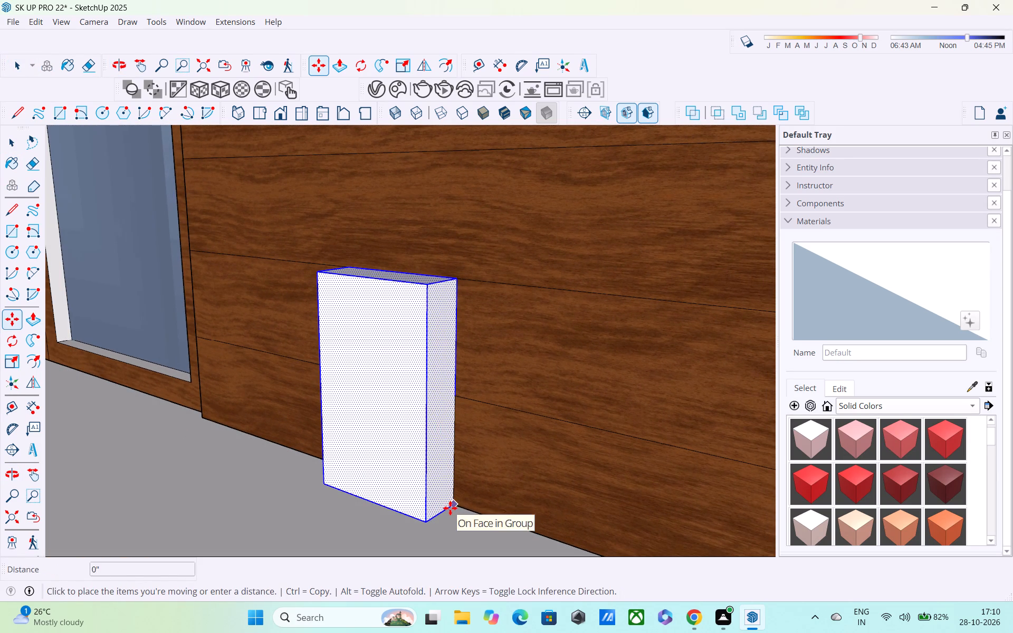
{"action": "scroll", "coordinate": [511, 517], "scroll_direction": "down", "scroll_amount": 4}
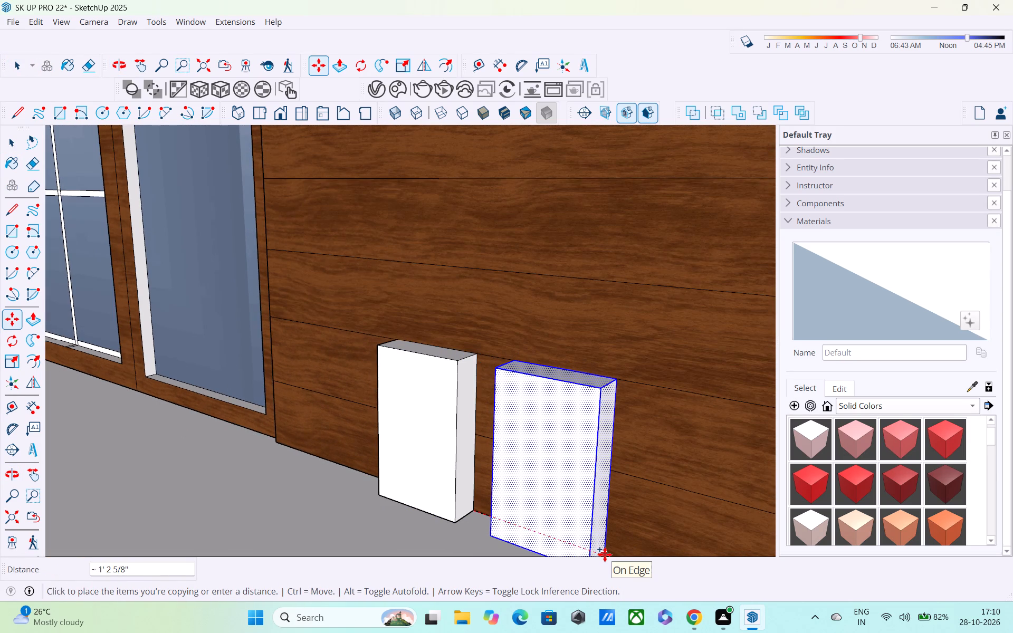
{"action": "middle_click_drag", "start_coordinate": [604, 554], "coordinate": [442, 527], "text": "shift"}
{"action": "left_click", "coordinate": [465, 542]}
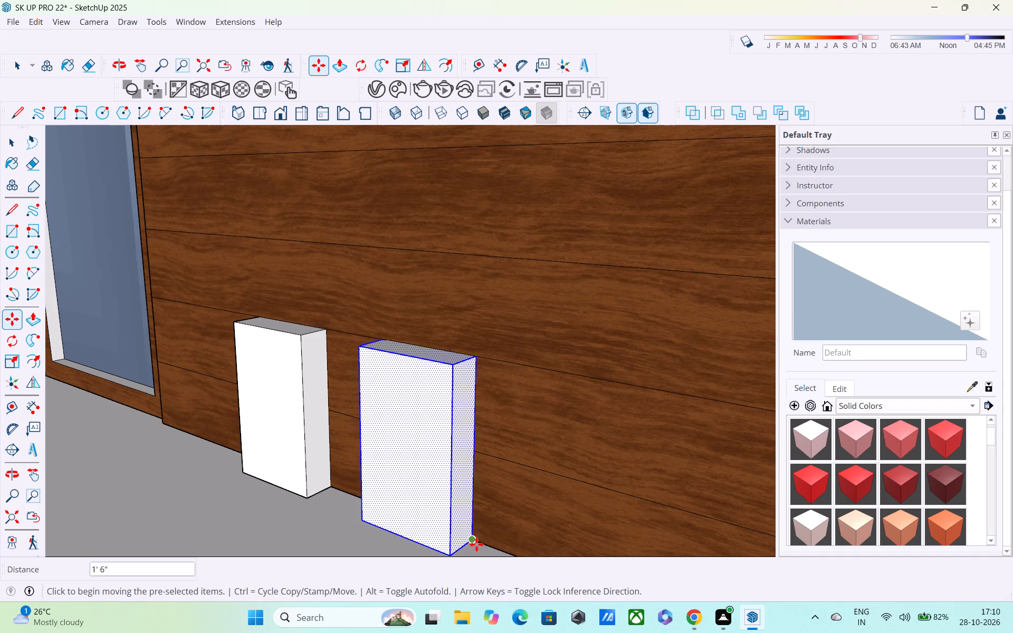
Copy the second block about 1' 3 15/16" further along the base of the wood-clad wall to make a third block.
{"action": "left_click", "coordinate": [474, 541]}
{"action": "middle_click_drag", "start_coordinate": [568, 568], "coordinate": [493, 511], "text": "shift"}
{"action": "scroll", "coordinate": [493, 511], "scroll_direction": "down", "scroll_amount": 2}
{"action": "middle_click_drag", "start_coordinate": [480, 504], "coordinate": [361, 423]}
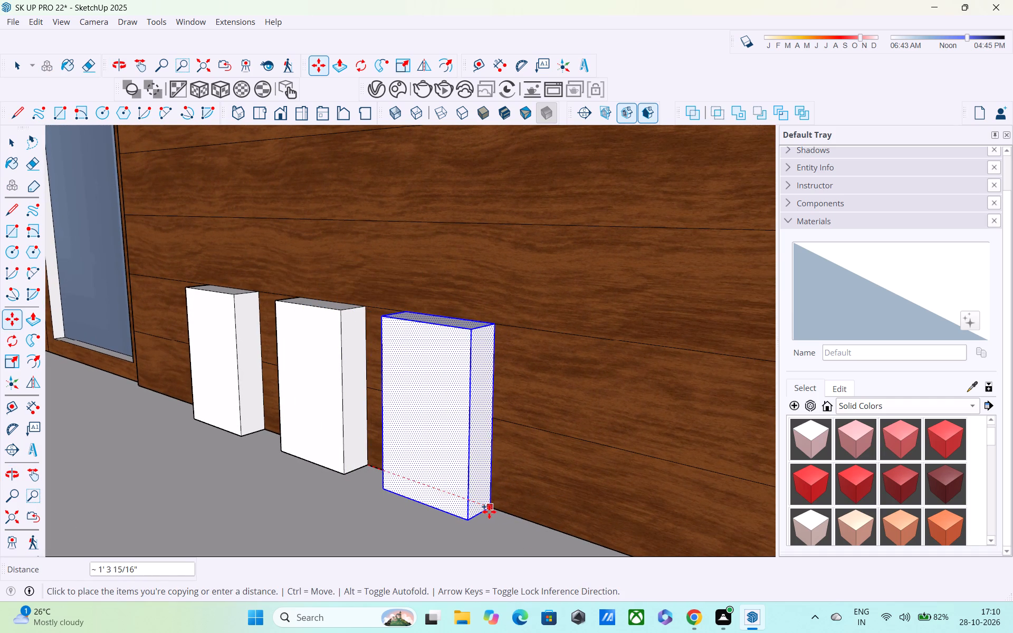
{"action": "left_click", "coordinate": [489, 512]}
Push/Pull the top face of the third block, farthest from the glazed doors, up by about 8 11/16".
{"action": "middle_click_drag", "start_coordinate": [490, 512], "coordinate": [553, 598]}
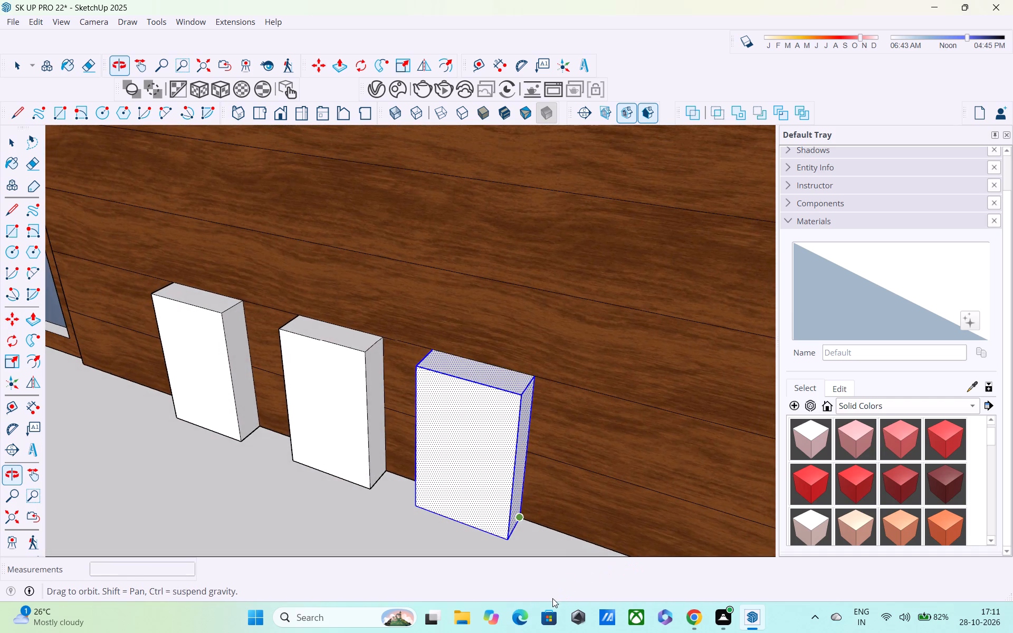
{"action": "key", "text": "p"}
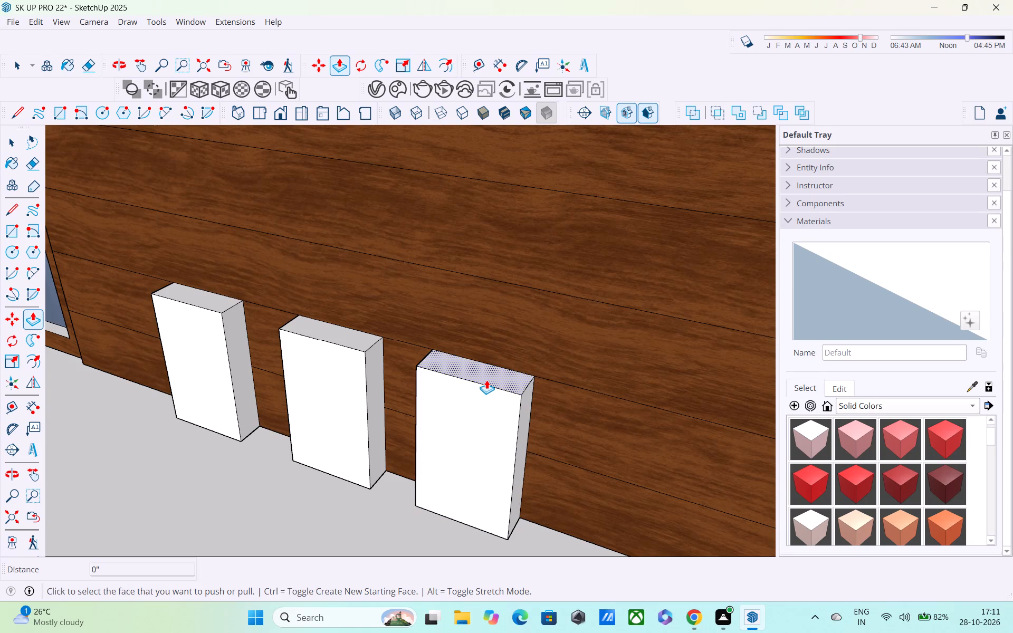
{"action": "left_click", "coordinate": [486, 379]}
{"action": "scroll", "coordinate": [482, 342], "scroll_direction": "down", "scroll_amount": 6}
{"action": "middle_click_drag", "start_coordinate": [480, 357], "coordinate": [479, 498], "text": "shift"}
{"action": "scroll", "coordinate": [474, 353], "scroll_direction": "down", "scroll_amount": 2}
{"action": "middle_click_drag", "start_coordinate": [474, 353], "coordinate": [452, 513], "text": "shift"}
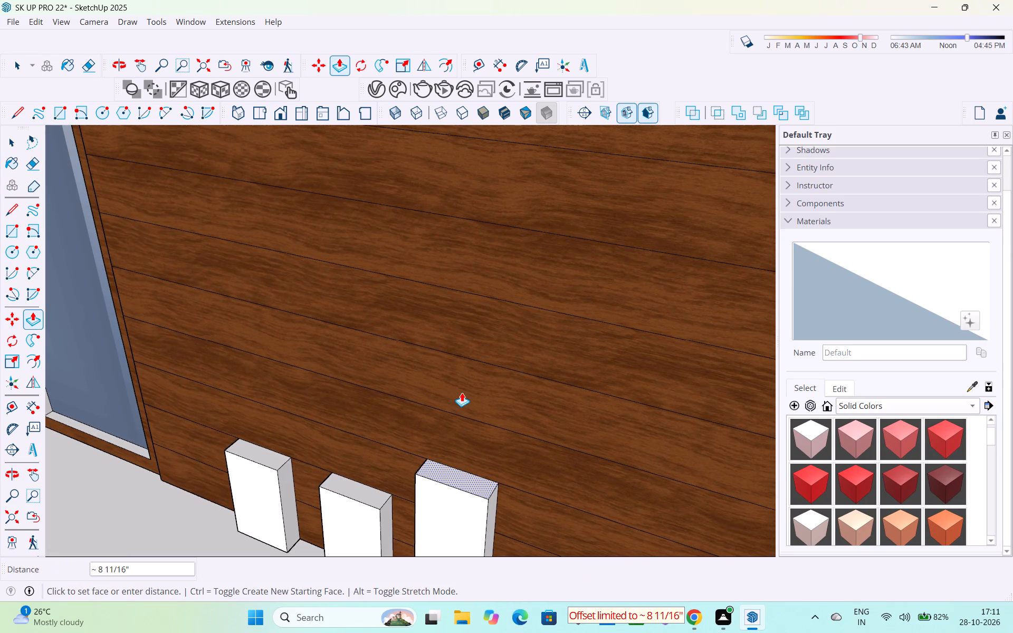
{"action": "middle_click_drag", "start_coordinate": [462, 394], "coordinate": [447, 453], "text": "shift"}
{"action": "left_click", "coordinate": [444, 527]}
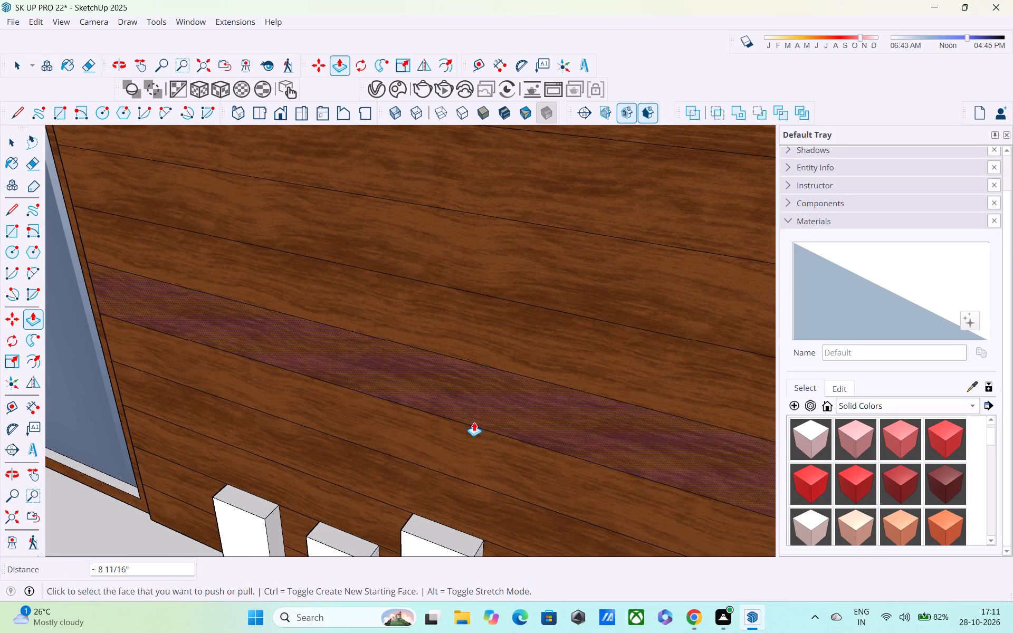
{"action": "key", "text": "Escape"}
Push/Pull the top face of the third block, farthest from the glazed doors, up by three increments of about 8 11/16".
{"action": "left_click", "coordinate": [445, 529]}
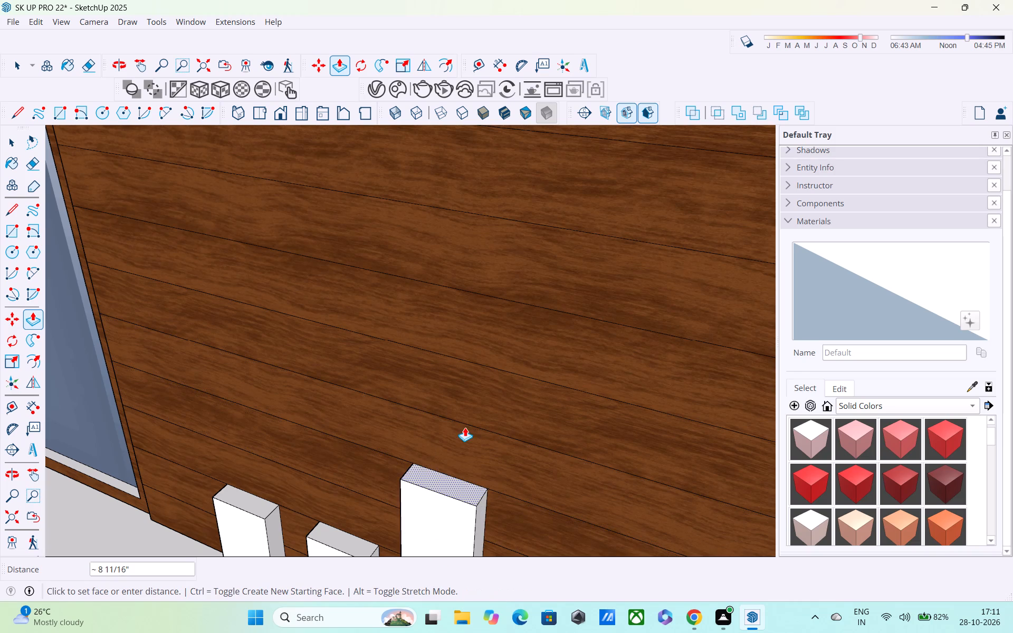
{"action": "scroll", "coordinate": [466, 422], "scroll_direction": "down", "scroll_amount": 3}
{"action": "left_click", "coordinate": [458, 468]}
{"action": "left_click", "coordinate": [457, 469]}
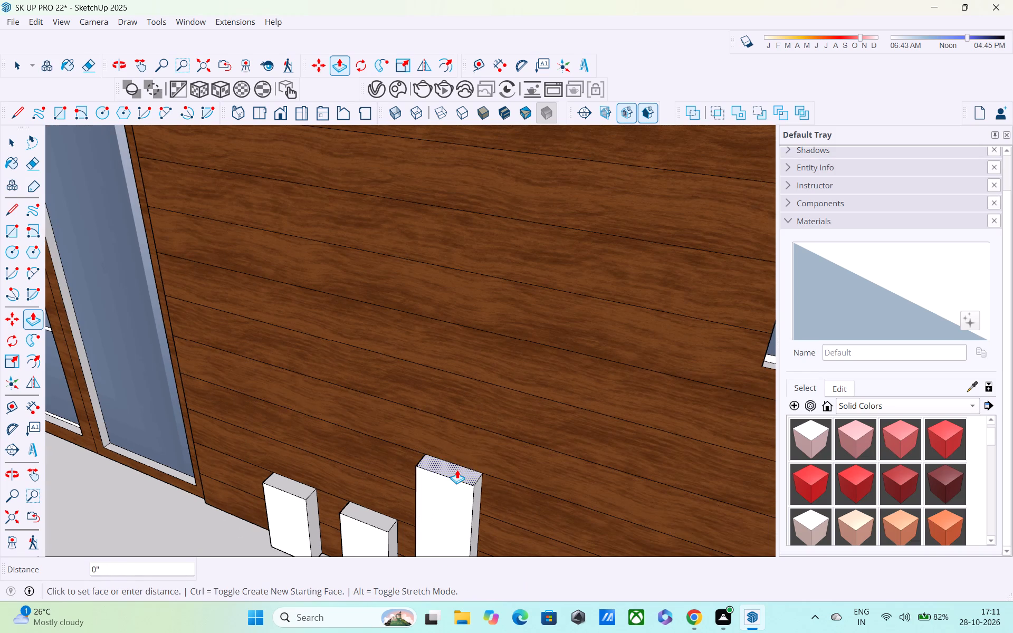
{"action": "left_click", "coordinate": [451, 425]}
{"action": "left_click", "coordinate": [454, 424]}
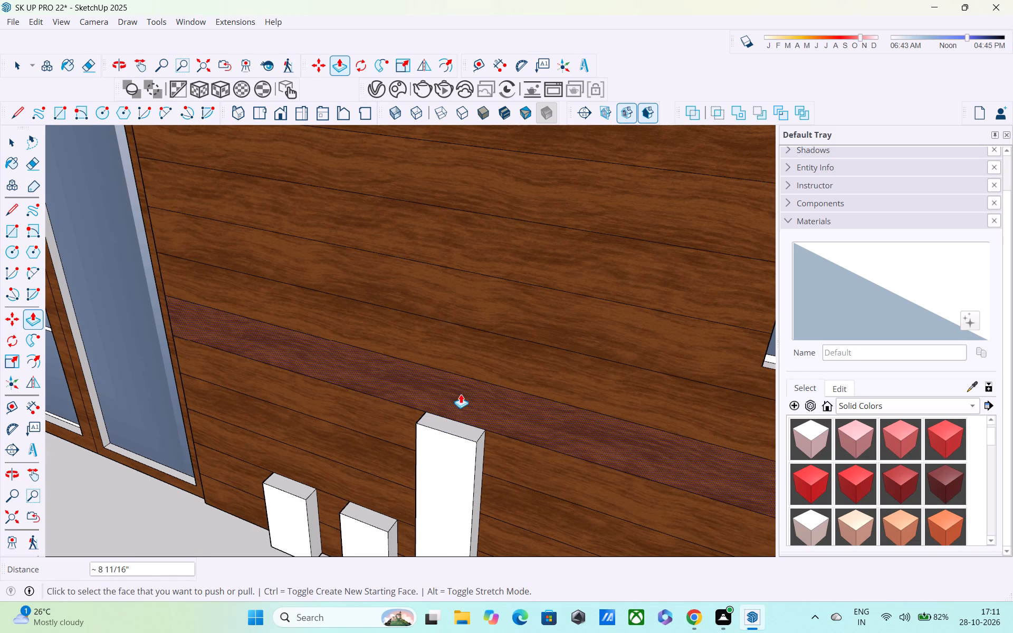
{"action": "left_click", "coordinate": [460, 427]}
{"action": "left_click", "coordinate": [467, 369]}
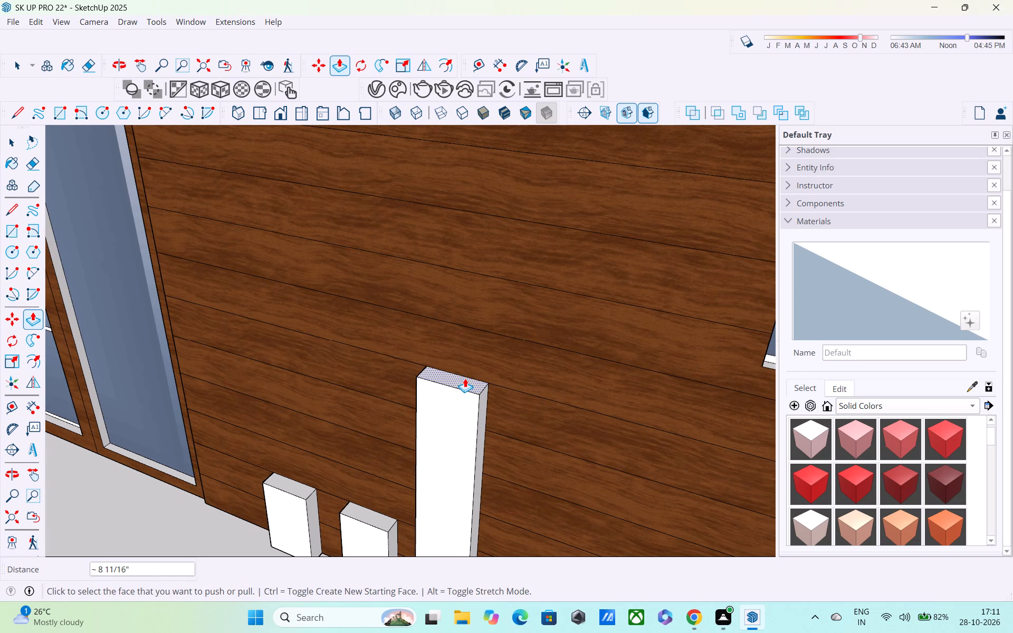
Extend the third block further up the wood-clad wall, pulling its top face by about 8 11/16" at a time.
{"action": "left_click", "coordinate": [464, 385]}
{"action": "scroll", "coordinate": [469, 339], "scroll_direction": "down", "scroll_amount": 1}
{"action": "middle_click_drag", "start_coordinate": [469, 356], "coordinate": [461, 415], "text": "shift"}
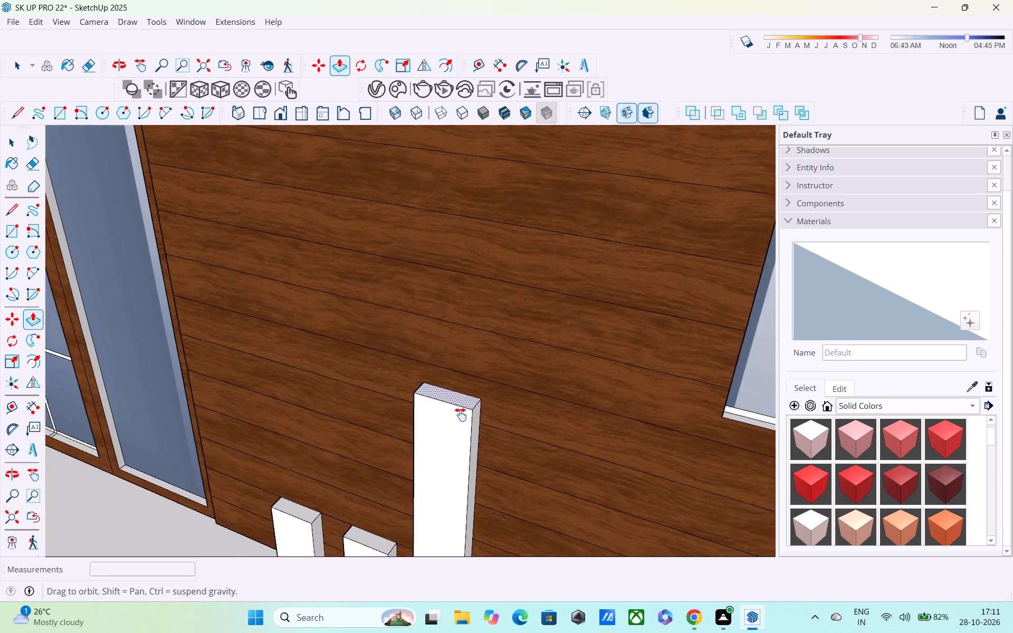
{"action": "middle_click_drag", "start_coordinate": [461, 415], "coordinate": [438, 520], "text": "shift"}
{"action": "middle_click_drag", "start_coordinate": [441, 473], "coordinate": [358, 438], "text": "shift"}
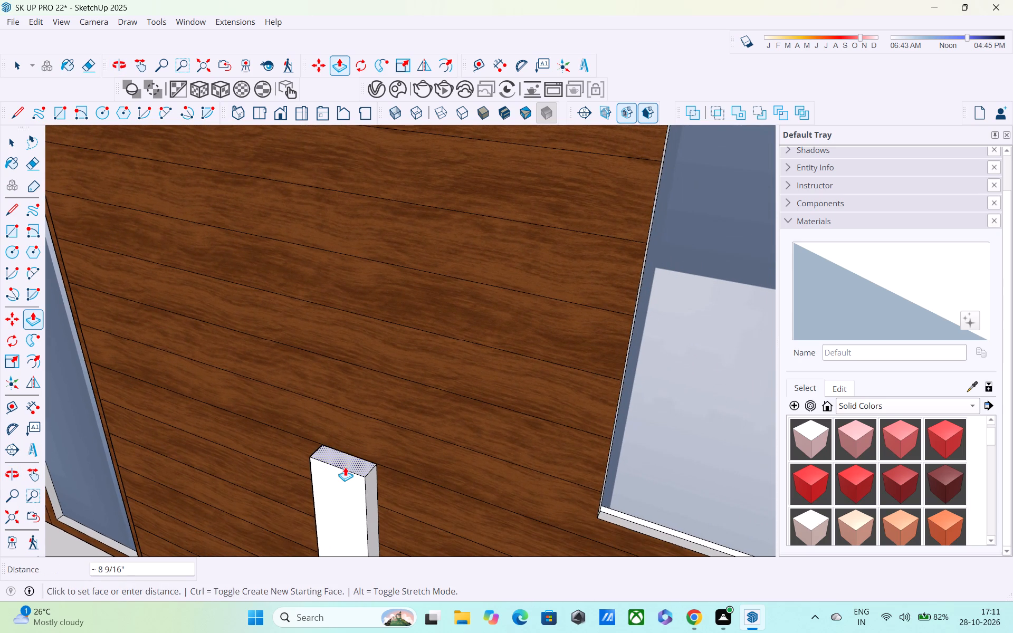
{"action": "left_click_drag", "start_coordinate": [345, 467], "coordinate": [350, 456]}
{"action": "left_click", "coordinate": [365, 467]}
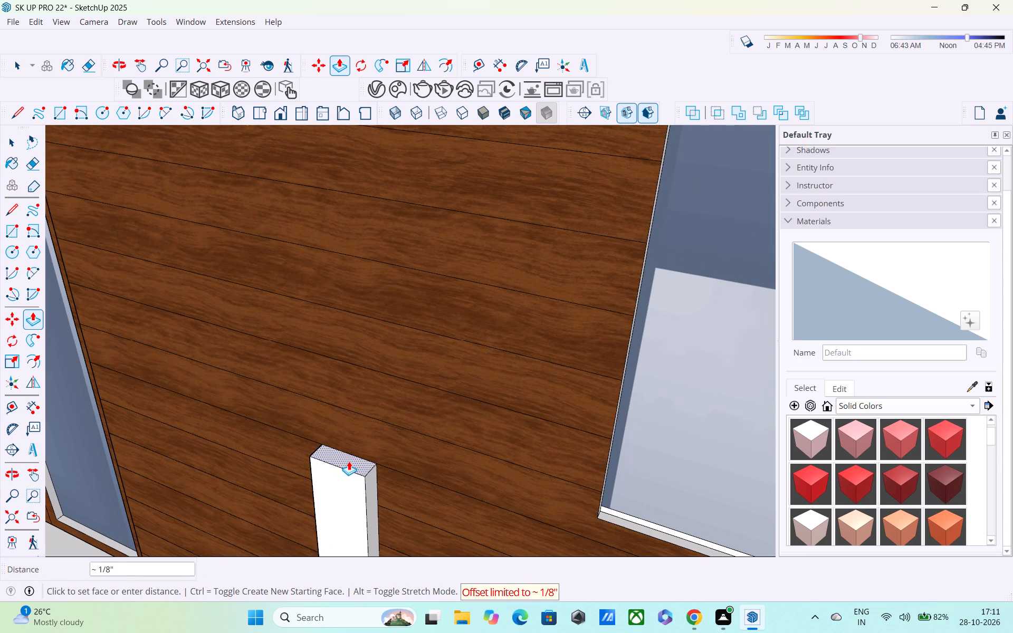
{"action": "left_click_drag", "start_coordinate": [349, 461], "coordinate": [361, 425]}
{"action": "left_click_drag", "start_coordinate": [358, 466], "coordinate": [379, 396]}
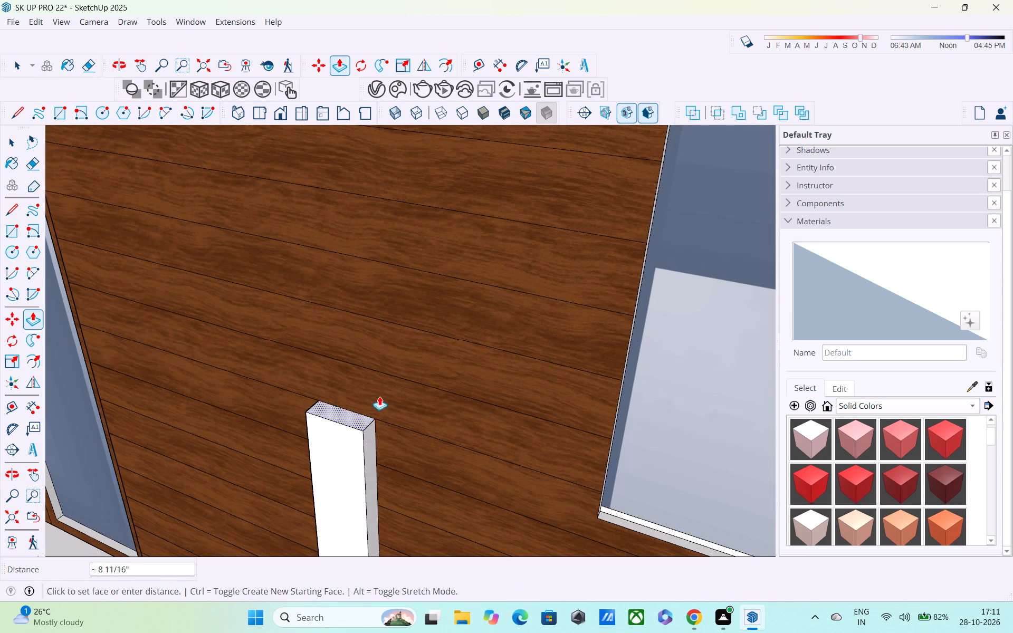
{"action": "left_click_drag", "start_coordinate": [379, 396], "coordinate": [381, 390]}
Push/Pull the third block's top face up by two more increments of about 8 11/16" to form a tall strip.
{"action": "scroll", "coordinate": [379, 418], "scroll_direction": "down", "scroll_amount": 5}
{"action": "middle_click_drag", "start_coordinate": [381, 456], "coordinate": [396, 390]}
{"action": "scroll", "coordinate": [403, 376], "scroll_direction": "down", "scroll_amount": 5}
{"action": "scroll", "coordinate": [402, 422], "scroll_direction": "down", "scroll_amount": 1}
{"action": "middle_click_drag", "start_coordinate": [402, 422], "coordinate": [398, 376]}
{"action": "scroll", "coordinate": [397, 377], "scroll_direction": "down", "scroll_amount": 3}
{"action": "middle_click_drag", "start_coordinate": [397, 380], "coordinate": [402, 420]}
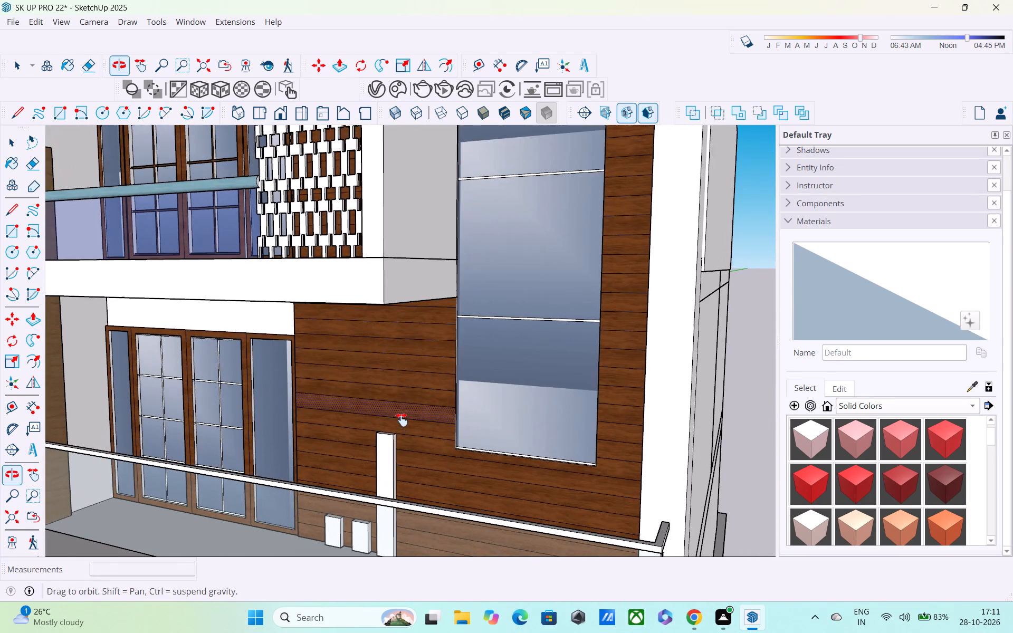
{"action": "middle_click_drag", "start_coordinate": [402, 420], "coordinate": [402, 425]}
{"action": "scroll", "coordinate": [395, 448], "scroll_direction": "up", "scroll_amount": 3}
{"action": "middle_click_drag", "start_coordinate": [393, 429], "coordinate": [361, 477]}
{"action": "scroll", "coordinate": [359, 474], "scroll_direction": "up", "scroll_amount": 1}
{"action": "scroll", "coordinate": [365, 426], "scroll_direction": "up", "scroll_amount": 4}
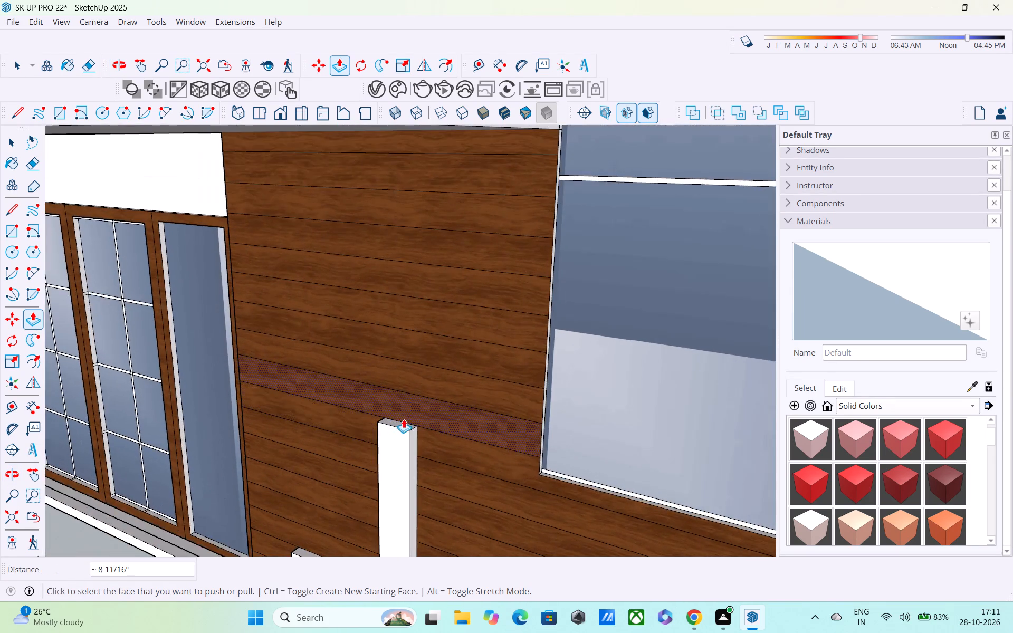
{"action": "scroll", "coordinate": [404, 419], "scroll_direction": "up", "scroll_amount": 3}
{"action": "middle_click_drag", "start_coordinate": [404, 425], "coordinate": [355, 465]}
{"action": "scroll", "coordinate": [374, 424], "scroll_direction": "up", "scroll_amount": 4}
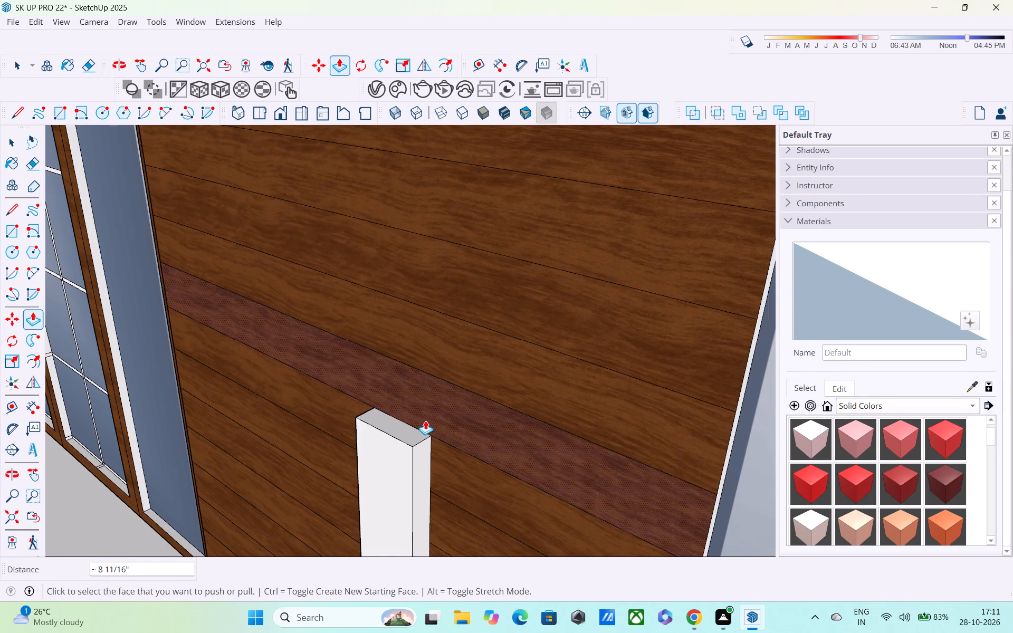
{"action": "left_click", "coordinate": [416, 435]}
{"action": "left_click", "coordinate": [429, 358]}
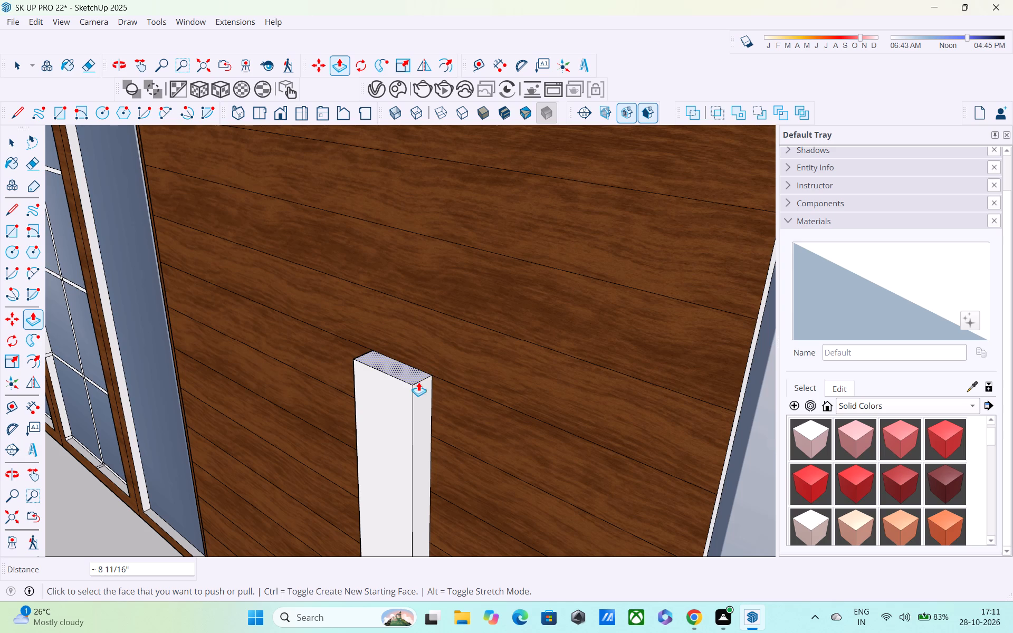
{"action": "left_click", "coordinate": [411, 372]}
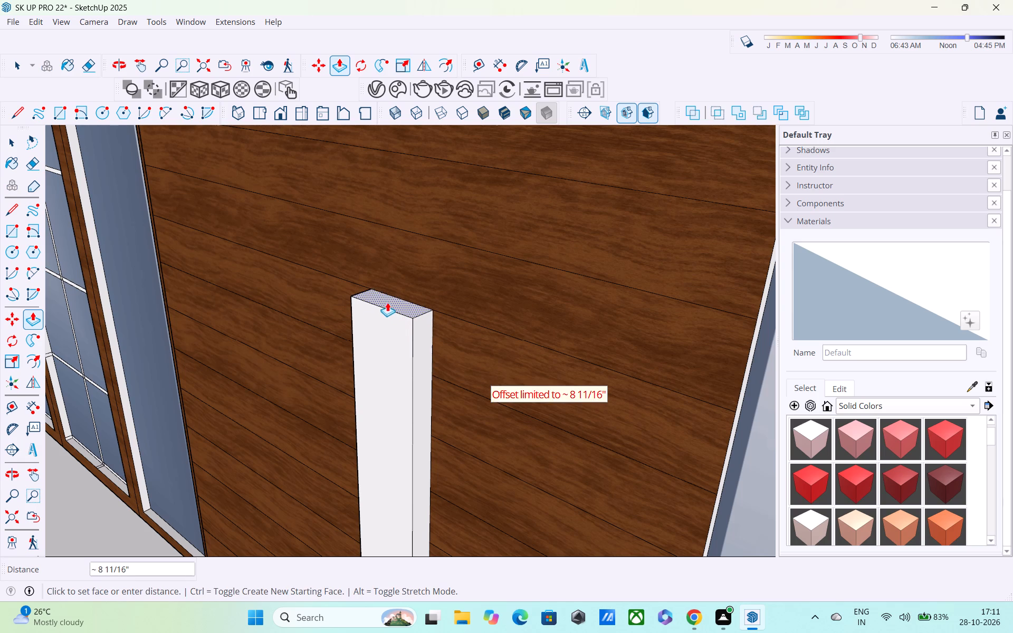
{"action": "left_click", "coordinate": [382, 296]}
Push/Pull the top face of the middle block up in successive increments of about 8 11/16", alongside the tall third strip.
{"action": "scroll", "coordinate": [362, 391], "scroll_direction": "down", "scroll_amount": 3}
{"action": "scroll", "coordinate": [537, 372], "scroll_direction": "up", "scroll_amount": 1}
{"action": "scroll", "coordinate": [450, 395], "scroll_direction": "down", "scroll_amount": 4}
{"action": "middle_click_drag", "start_coordinate": [445, 397], "coordinate": [519, 350]}
{"action": "scroll", "coordinate": [434, 483], "scroll_direction": "up", "scroll_amount": 2}
{"action": "left_click_drag", "start_coordinate": [414, 530], "coordinate": [455, 377]}
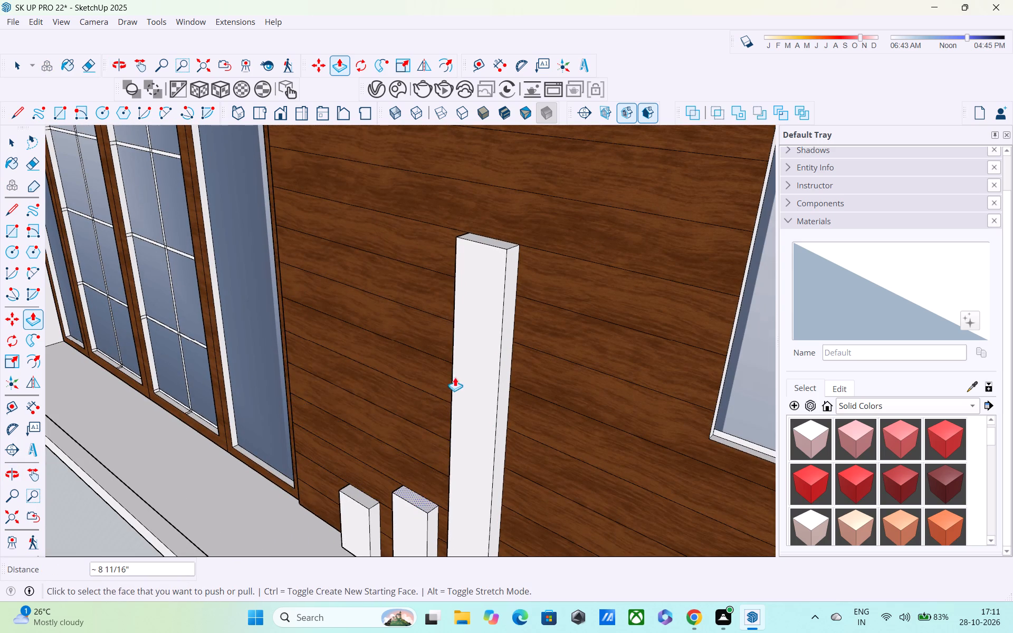
{"action": "left_click_drag", "start_coordinate": [416, 498], "coordinate": [450, 408]}
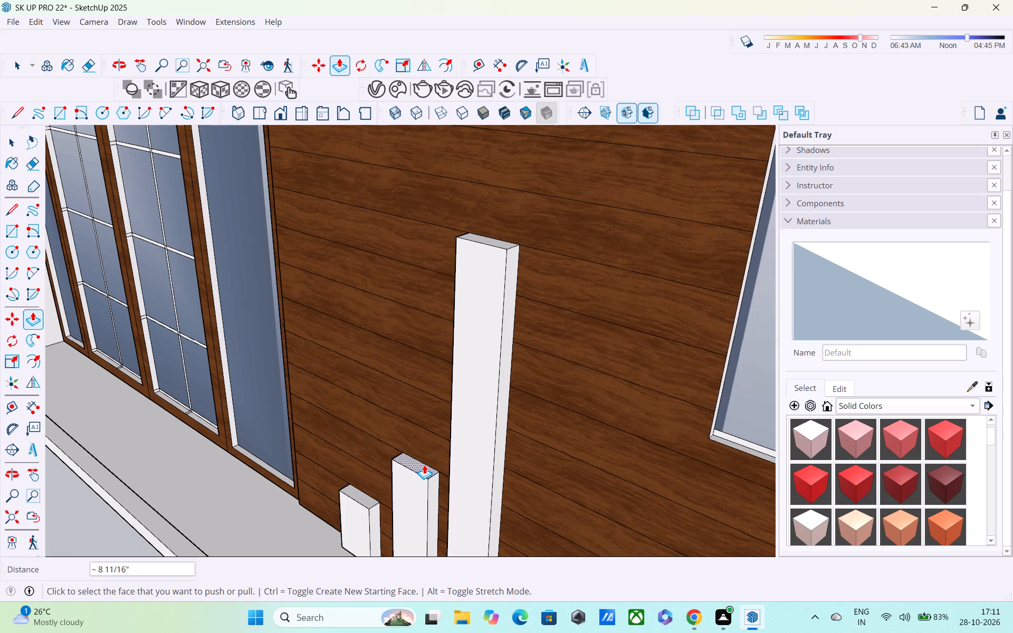
{"action": "left_click", "coordinate": [424, 465]}
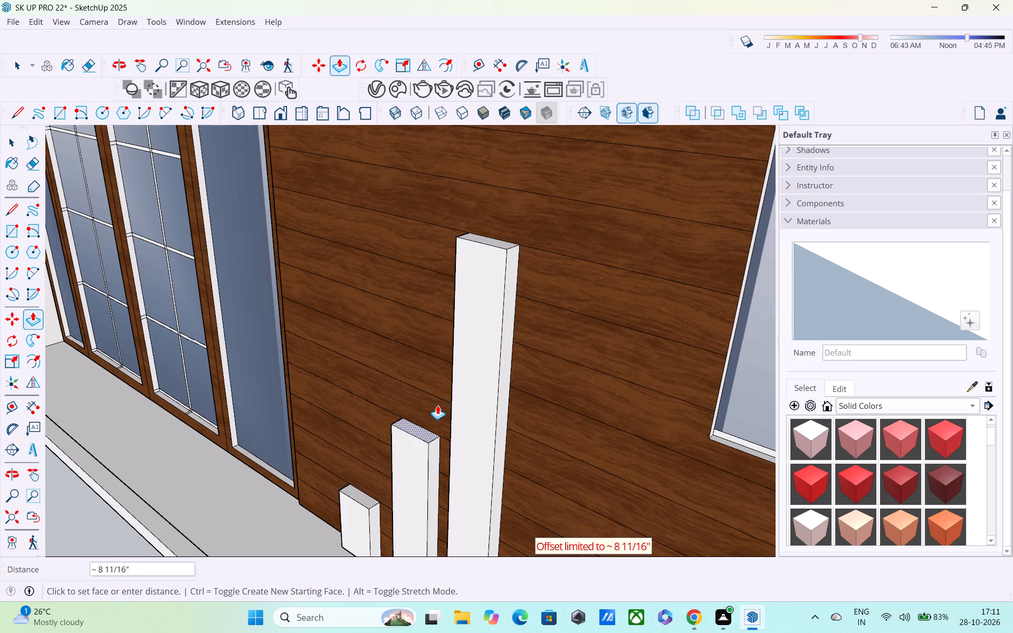
{"action": "left_click", "coordinate": [437, 405]}
{"action": "left_click", "coordinate": [429, 438]}
{"action": "left_click", "coordinate": [438, 382]}
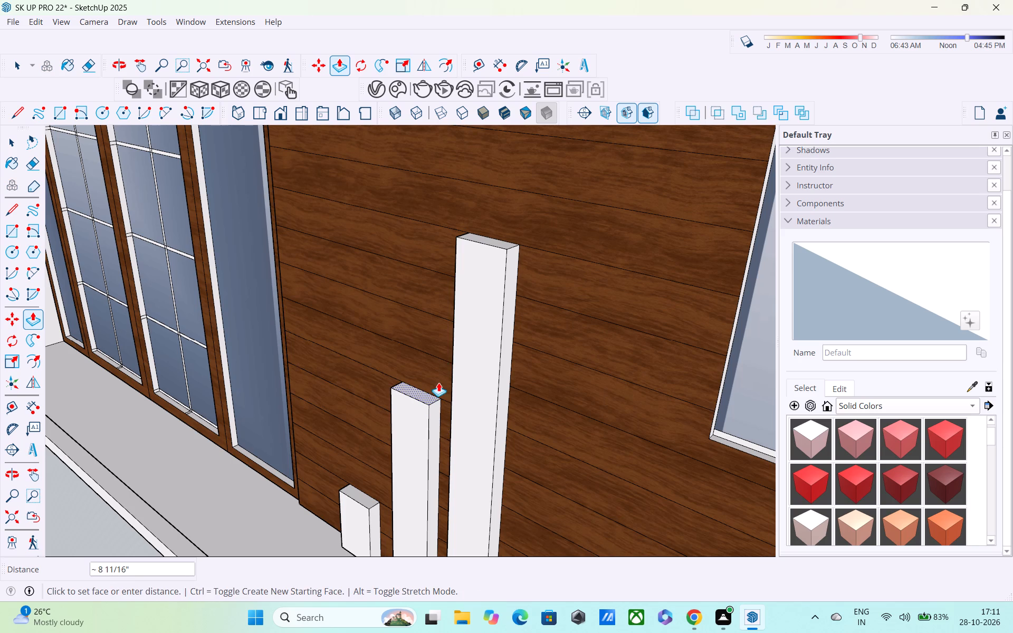
{"action": "left_click", "coordinate": [432, 400]}
{"action": "left_click", "coordinate": [439, 331]}
{"action": "left_click", "coordinate": [433, 359]}
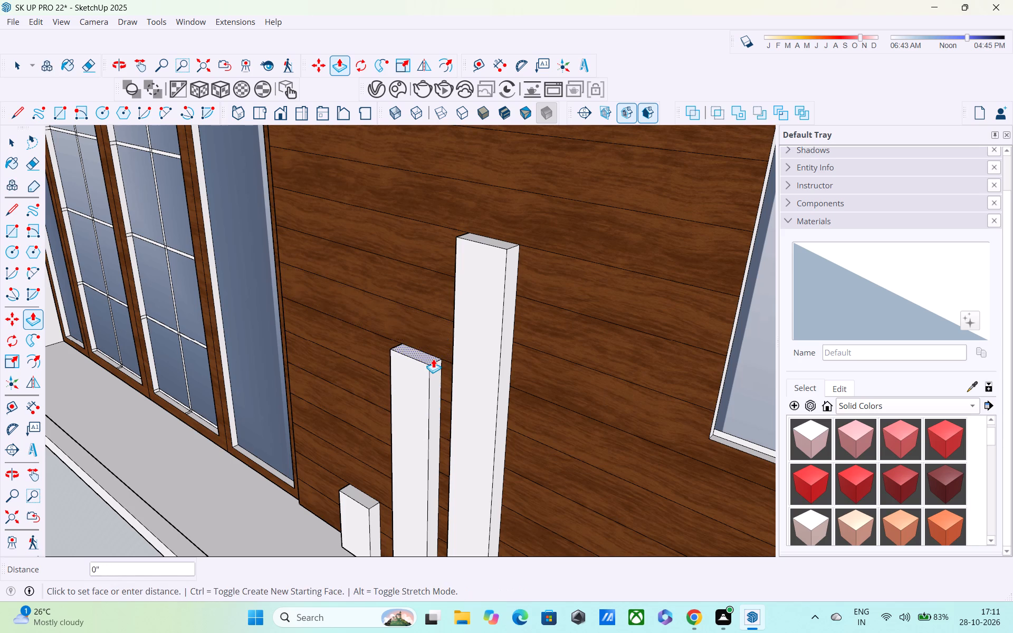
{"action": "left_click", "coordinate": [434, 305]}
Raise the middle strip above the third one with more pulls of about 8 11/16" and a last one of about 8 5/16".
{"action": "middle_click_drag", "start_coordinate": [440, 337], "coordinate": [445, 411], "text": "shift"}
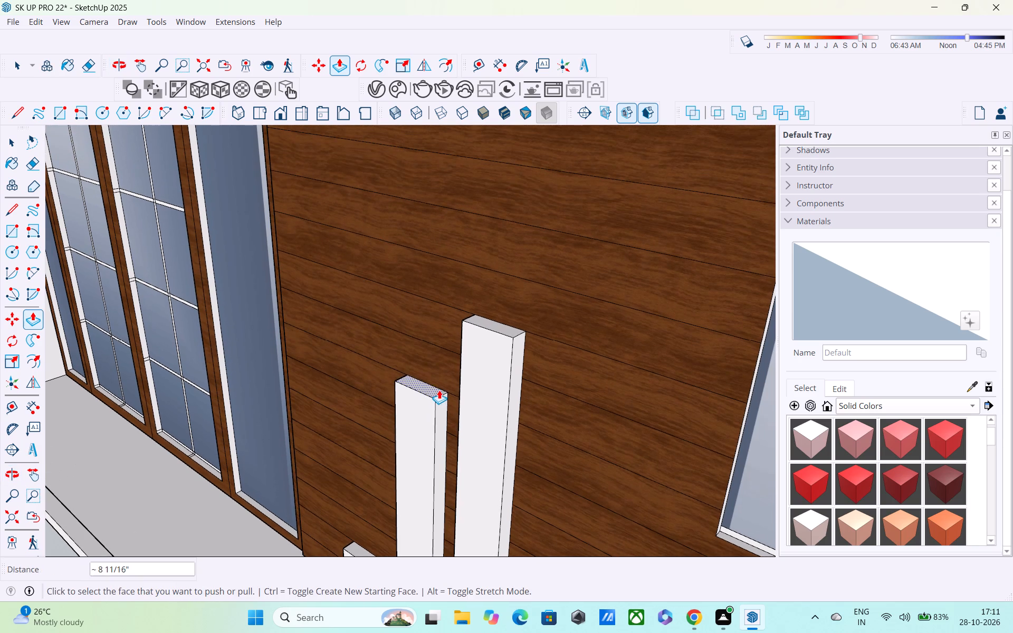
{"action": "left_click", "coordinate": [438, 389]}
{"action": "left_click", "coordinate": [434, 329]}
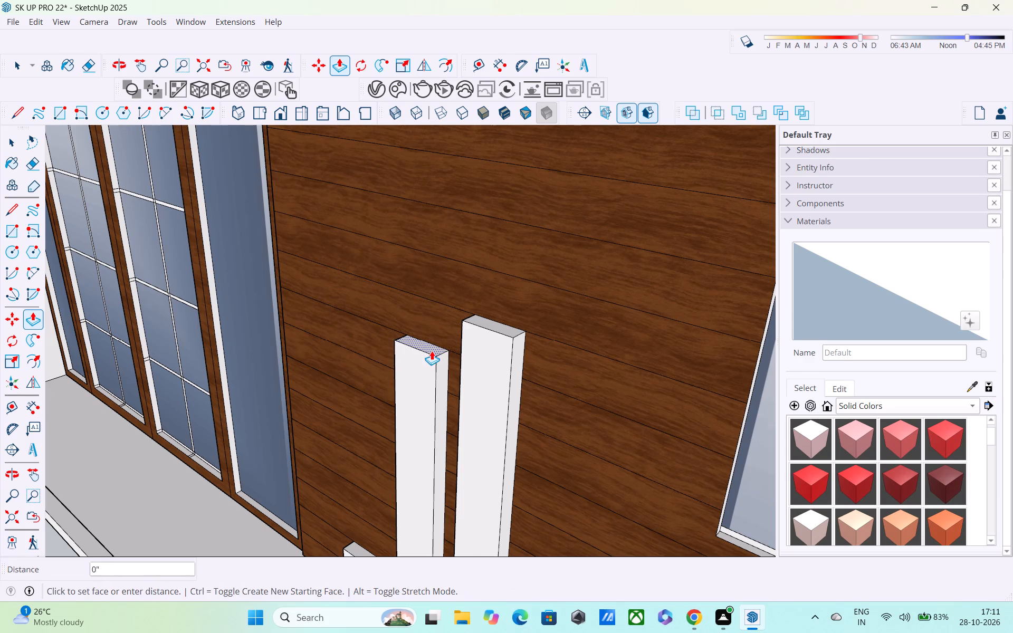
{"action": "left_click", "coordinate": [432, 351]}
{"action": "left_click", "coordinate": [435, 285]}
{"action": "middle_click_drag", "start_coordinate": [440, 325], "coordinate": [441, 393], "text": "shift"}
{"action": "scroll", "coordinate": [435, 370], "scroll_direction": "up", "scroll_amount": 2}
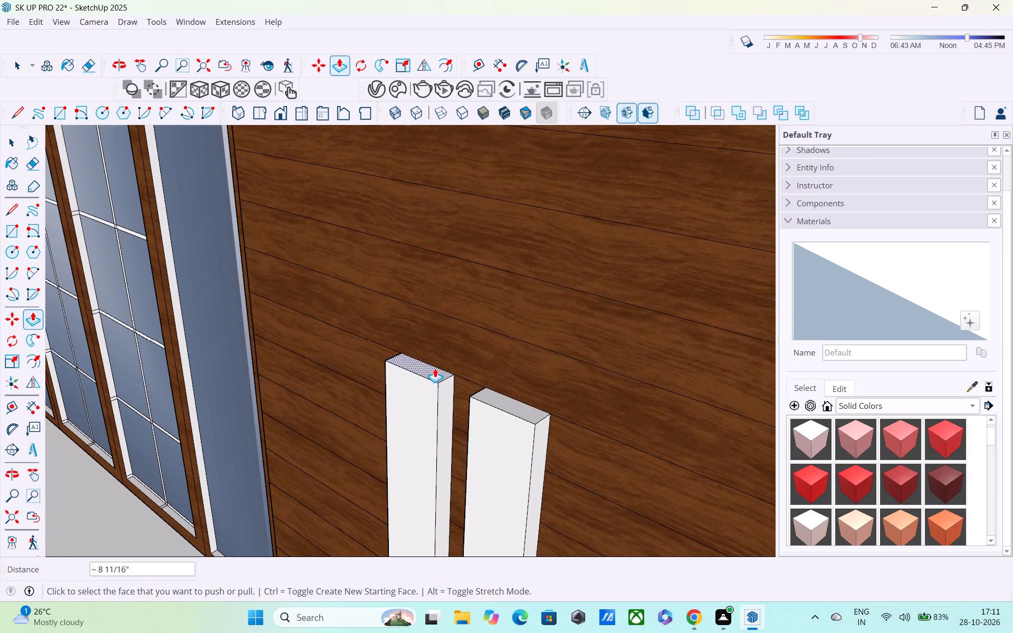
{"action": "left_click", "coordinate": [435, 368]}
{"action": "left_click", "coordinate": [432, 373]}
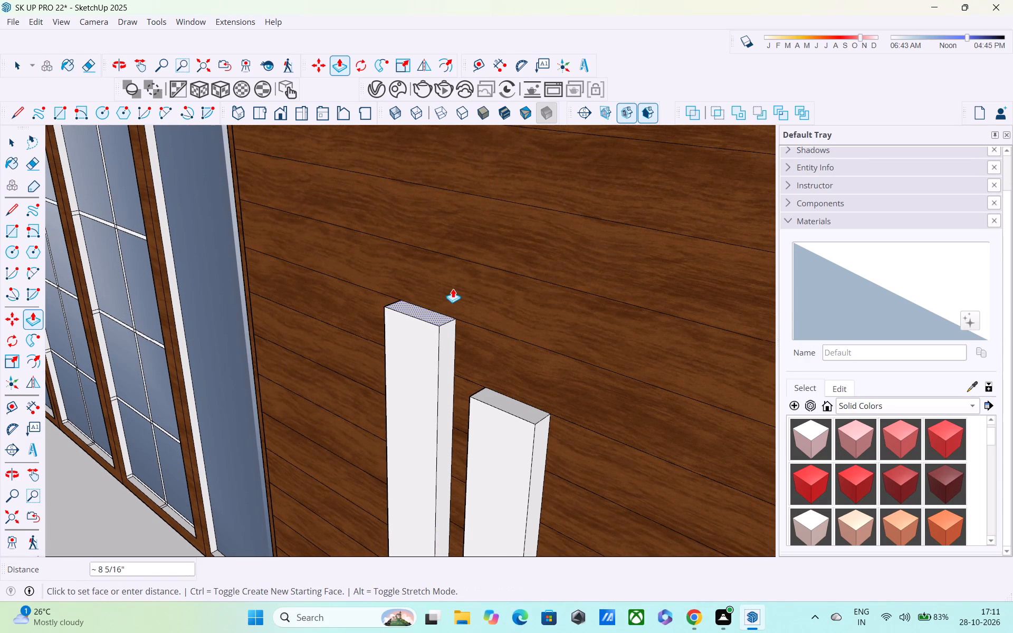
{"action": "left_click", "coordinate": [453, 289]}
Push/Pull the top face of the short block nearest the glazed doors up by four increments of about 8 11/16".
{"action": "scroll", "coordinate": [457, 312], "scroll_direction": "down", "scroll_amount": 1}
{"action": "middle_click_drag", "start_coordinate": [446, 342], "coordinate": [504, 264]}
{"action": "scroll", "coordinate": [522, 286], "scroll_direction": "down", "scroll_amount": 5}
{"action": "middle_click_drag", "start_coordinate": [526, 350], "coordinate": [603, 272], "text": "shift"}
{"action": "scroll", "coordinate": [604, 275], "scroll_direction": "up", "scroll_amount": 1, "text": "shift"}
{"action": "middle_click_drag", "start_coordinate": [582, 361], "coordinate": [459, 514]}
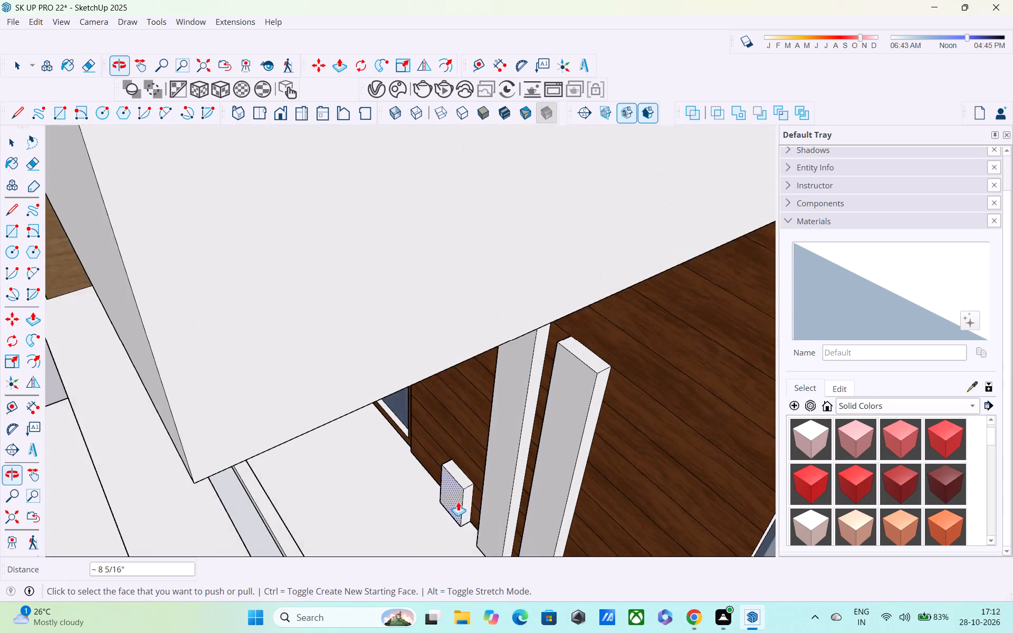
{"action": "scroll", "coordinate": [457, 483], "scroll_direction": "up", "scroll_amount": 3}
{"action": "left_click", "coordinate": [456, 475]}
{"action": "left_click", "coordinate": [464, 382]}
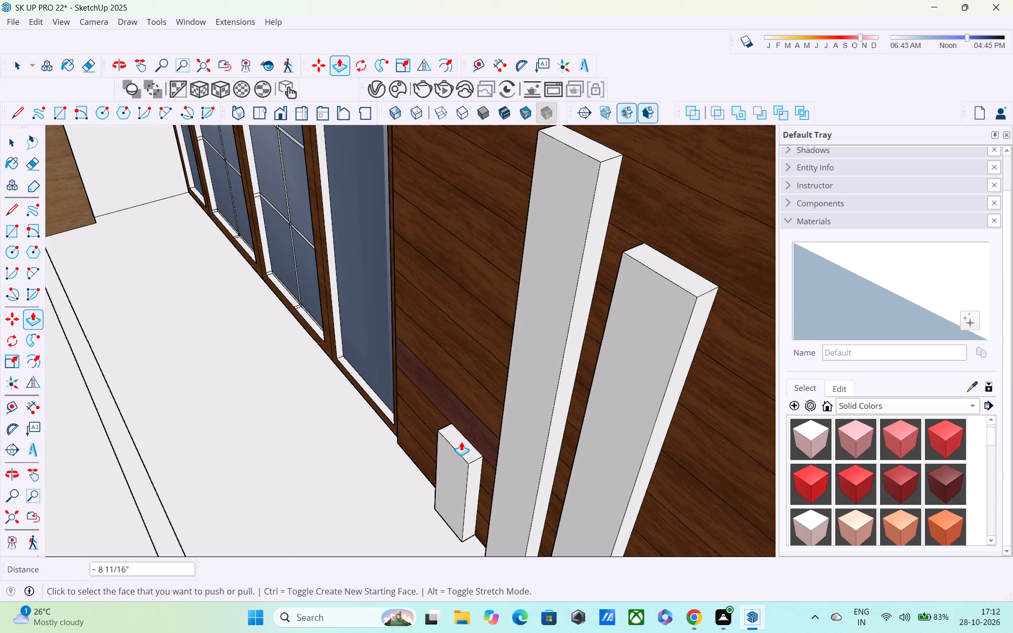
{"action": "left_click", "coordinate": [461, 443]}
{"action": "left_click", "coordinate": [510, 348]}
{"action": "left_click", "coordinate": [466, 423]}
{"action": "left_click", "coordinate": [508, 328]}
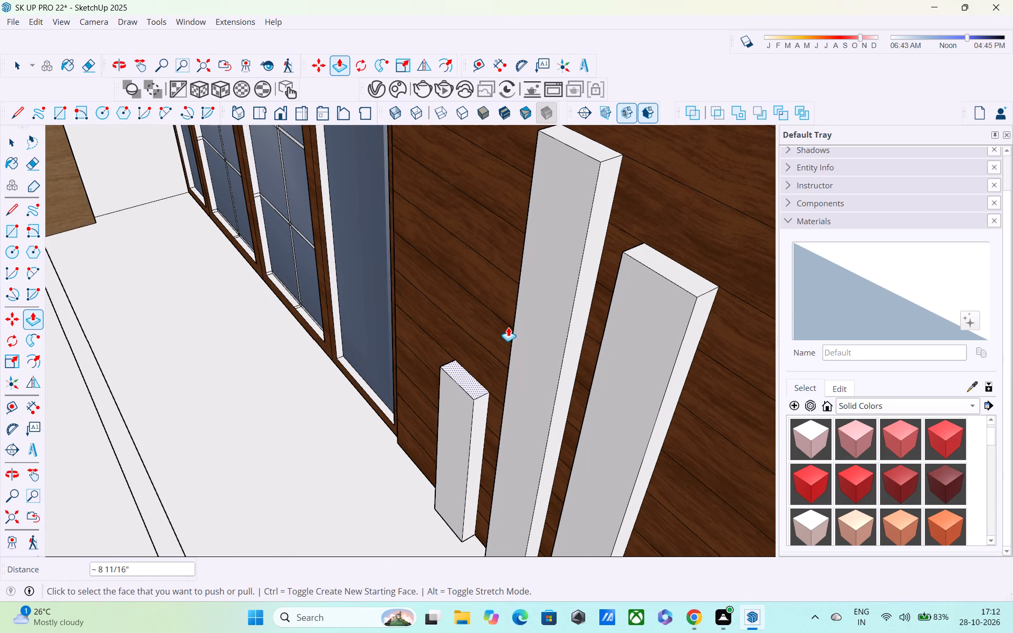
{"action": "left_click", "coordinate": [470, 383]}
{"action": "left_click", "coordinate": [495, 315]}
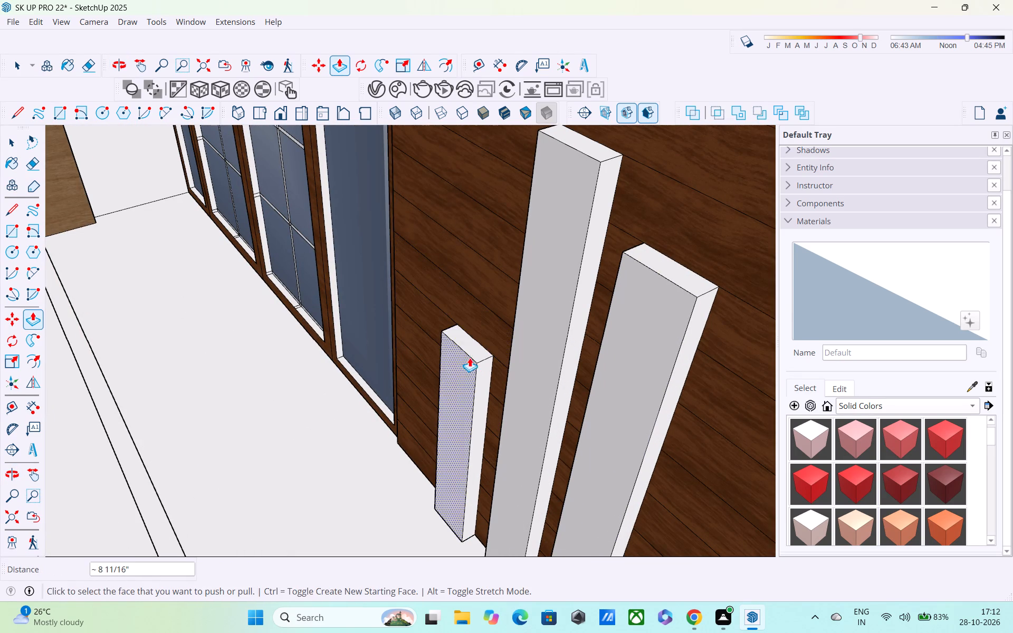
Raise the strip nearest the glazed doors by four more increments of about 8 11/16" to match the third strip's height.
{"action": "left_click", "coordinate": [475, 347]}
{"action": "left_click", "coordinate": [514, 279]}
{"action": "left_click", "coordinate": [486, 314]}
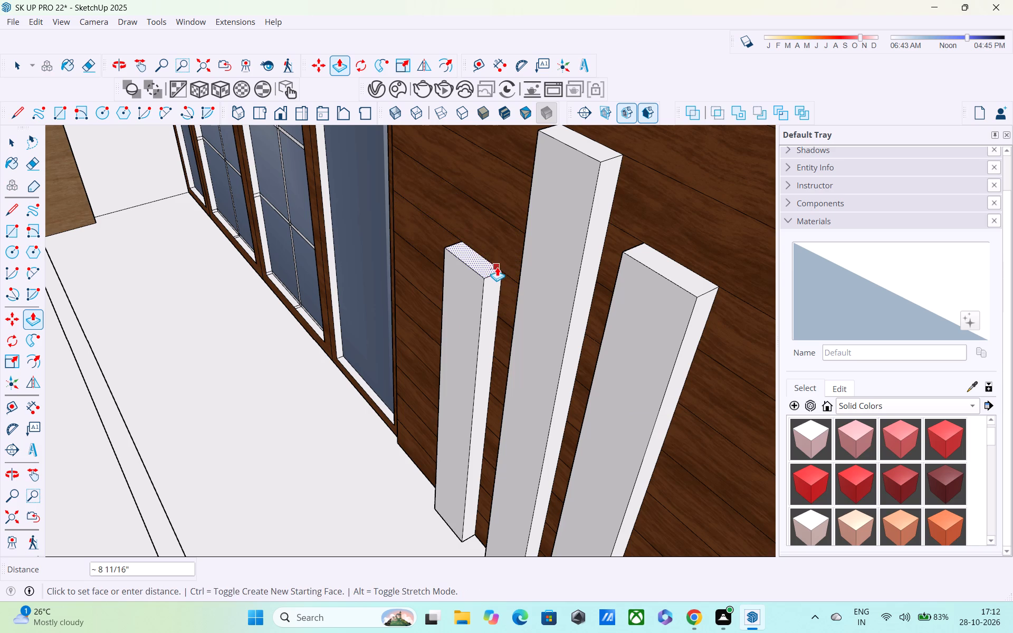
{"action": "left_click", "coordinate": [497, 267]}
{"action": "left_click", "coordinate": [484, 274]}
{"action": "left_click", "coordinate": [515, 225]}
{"action": "middle_click_drag", "start_coordinate": [510, 264], "coordinate": [547, 232]}
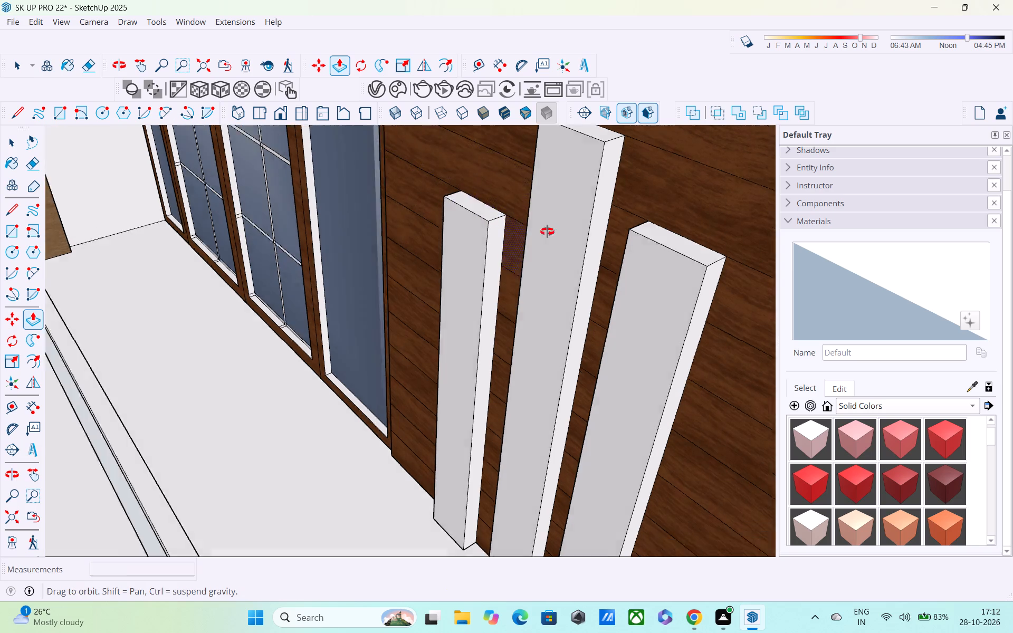
{"action": "middle_click_drag", "start_coordinate": [547, 232], "coordinate": [559, 289]}
{"action": "left_click", "coordinate": [488, 219]}
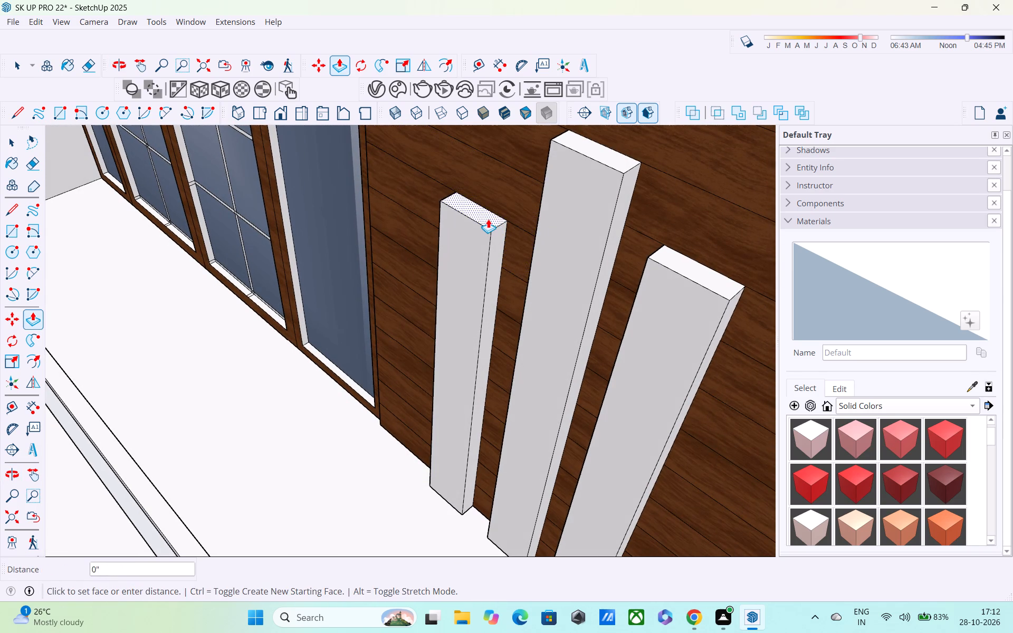
{"action": "left_click", "coordinate": [480, 161]}
Push/Pull the middle strip's top face up by another 8 11/16" or so, making it the tallest of the three.
{"action": "scroll", "coordinate": [532, 320], "scroll_direction": "down", "scroll_amount": 4}
{"action": "middle_click_drag", "start_coordinate": [551, 327], "coordinate": [619, 281]}
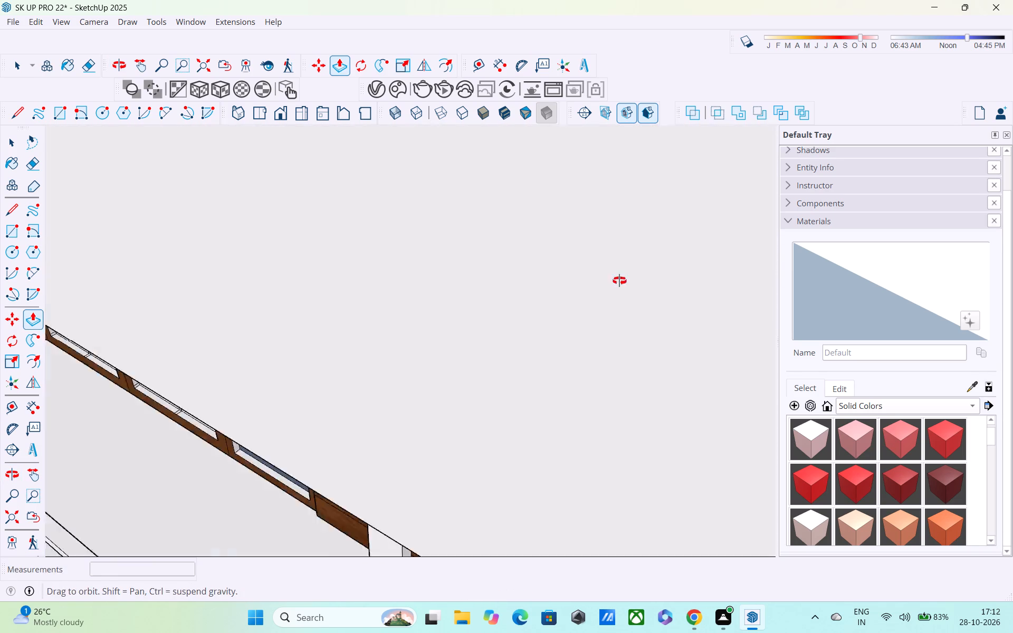
{"action": "middle_click_drag", "start_coordinate": [619, 281], "coordinate": [634, 260]}
{"action": "scroll", "coordinate": [635, 263], "scroll_direction": "up", "scroll_amount": 1}
{"action": "scroll", "coordinate": [611, 333], "scroll_direction": "down", "scroll_amount": 6}
{"action": "middle_click_drag", "start_coordinate": [369, 514], "coordinate": [492, 348]}
{"action": "scroll", "coordinate": [492, 348], "scroll_direction": "down", "scroll_amount": 7}
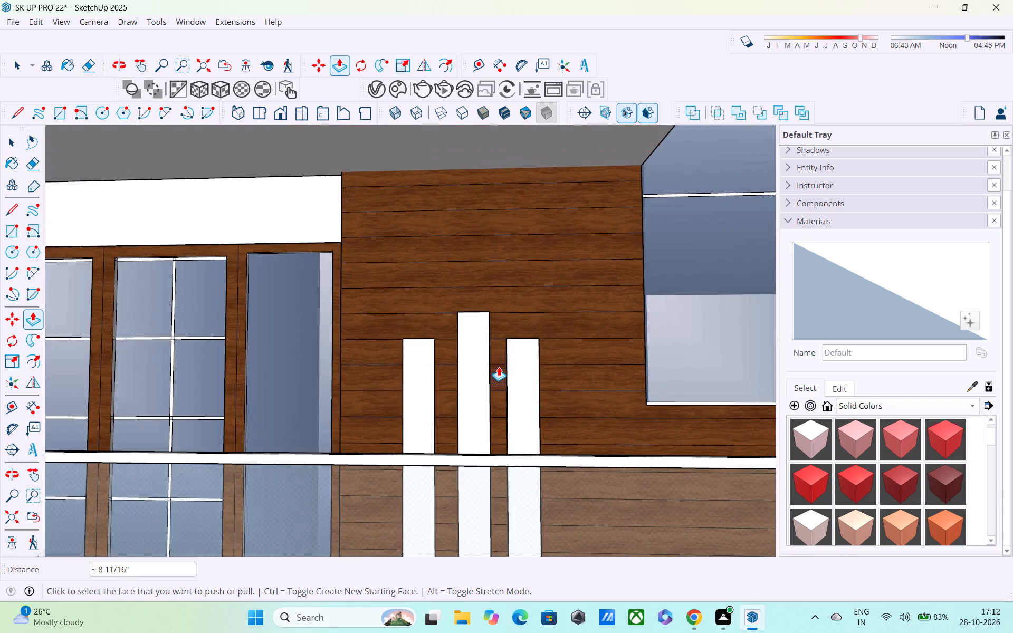
{"action": "scroll", "coordinate": [499, 367], "scroll_direction": "down", "scroll_amount": 4}
{"action": "middle_click_drag", "start_coordinate": [499, 369], "coordinate": [496, 421], "text": "shift"}
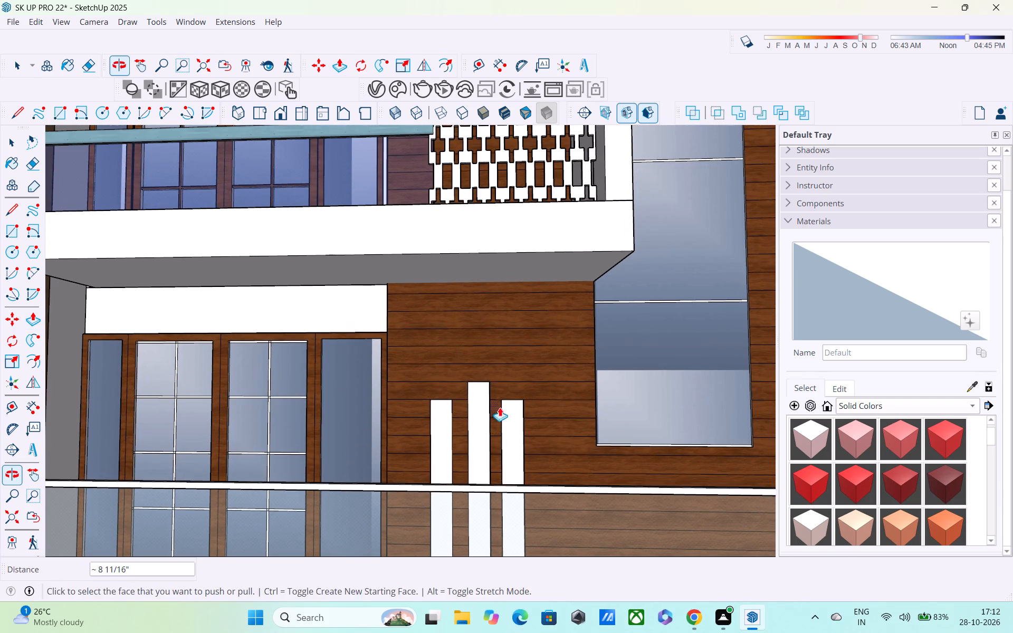
{"action": "middle_click_drag", "start_coordinate": [500, 405], "coordinate": [473, 458]}
{"action": "scroll", "coordinate": [488, 346], "scroll_direction": "up", "scroll_amount": 6}
{"action": "middle_click_drag", "start_coordinate": [469, 400], "coordinate": [436, 446]}
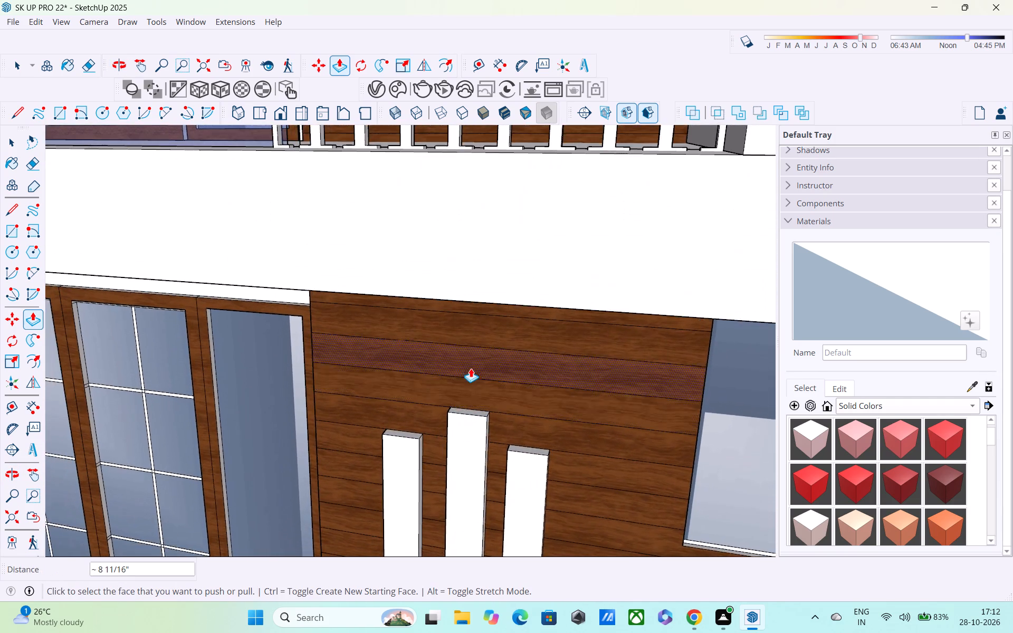
{"action": "scroll", "coordinate": [471, 368], "scroll_direction": "up", "scroll_amount": 4}
{"action": "left_click", "coordinate": [469, 431]}
{"action": "left_click", "coordinate": [485, 343]}
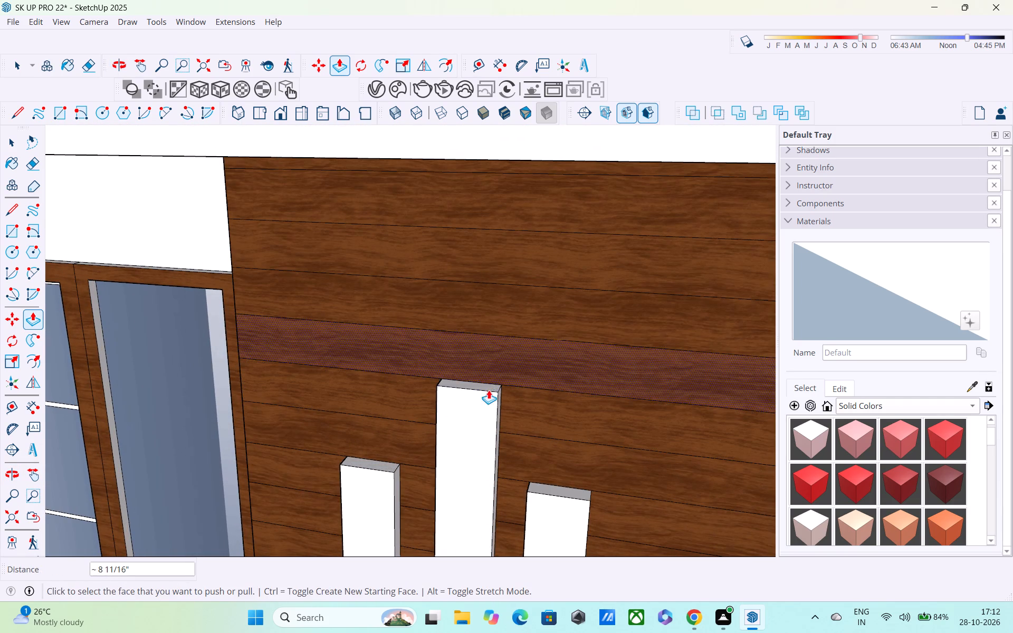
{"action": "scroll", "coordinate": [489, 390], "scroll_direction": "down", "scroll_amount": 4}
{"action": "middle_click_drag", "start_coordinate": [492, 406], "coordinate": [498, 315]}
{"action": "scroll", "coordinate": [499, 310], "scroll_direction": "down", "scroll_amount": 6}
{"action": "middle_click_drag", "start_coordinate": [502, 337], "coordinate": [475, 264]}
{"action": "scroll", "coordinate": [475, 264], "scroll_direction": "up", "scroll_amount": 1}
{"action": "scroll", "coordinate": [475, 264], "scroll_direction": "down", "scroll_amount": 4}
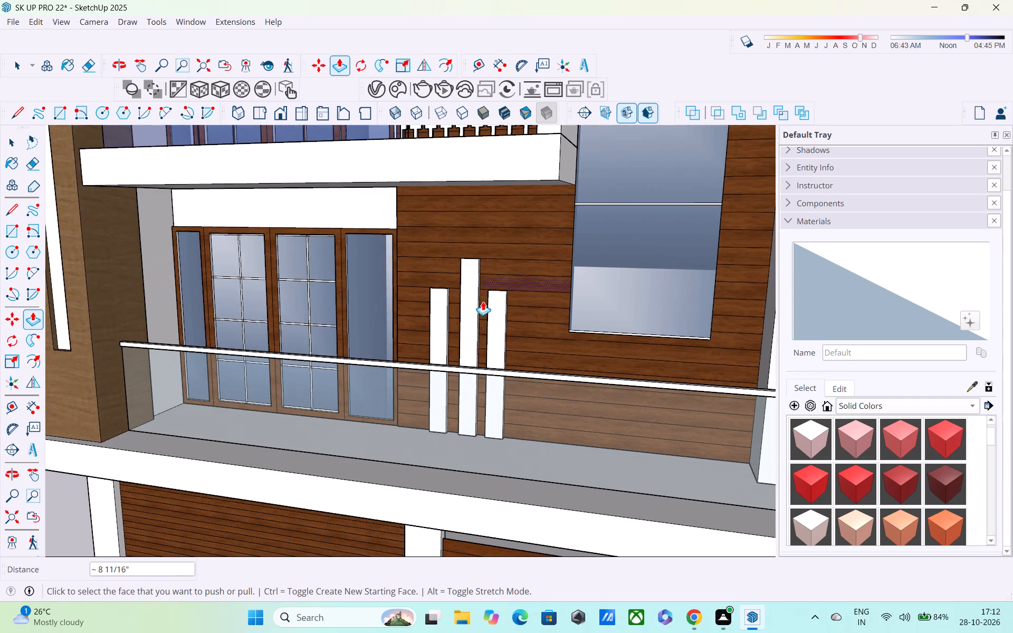
Leave Push/Pull and inspect the three white strips and the whole house from the front, side and below.
{"action": "middle_click_drag", "start_coordinate": [472, 338], "coordinate": [390, 342]}
{"action": "scroll", "coordinate": [390, 341], "scroll_direction": "up", "scroll_amount": 1}
{"action": "scroll", "coordinate": [385, 333], "scroll_direction": "down", "scroll_amount": 6}
{"action": "middle_click_drag", "start_coordinate": [458, 359], "coordinate": [543, 277]}
{"action": "scroll", "coordinate": [553, 297], "scroll_direction": "down", "scroll_amount": 5}
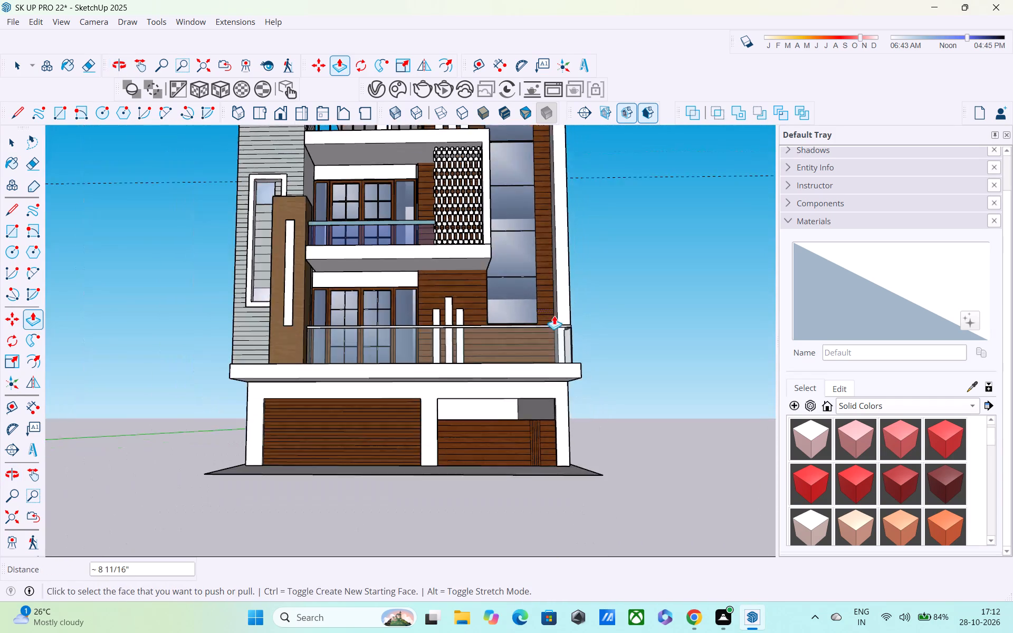
{"action": "scroll", "coordinate": [548, 362], "scroll_direction": "up", "scroll_amount": 1}
{"action": "middle_click_drag", "start_coordinate": [541, 368], "coordinate": [442, 404]}
{"action": "scroll", "coordinate": [442, 404], "scroll_direction": "up", "scroll_amount": 1}
{"action": "key", "text": "space"}
{"action": "left_click", "coordinate": [680, 293]}
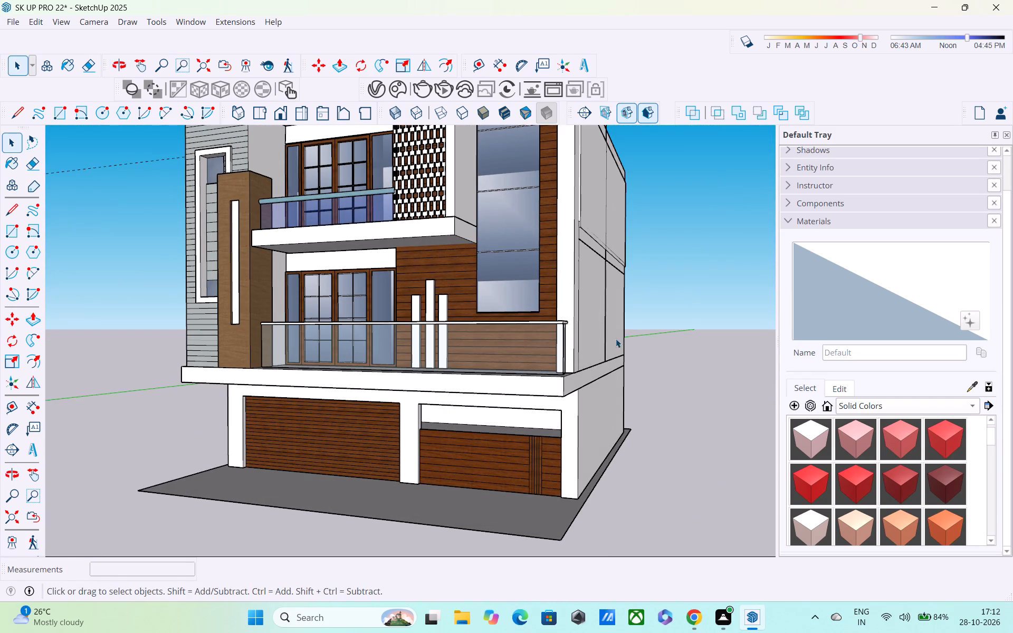
{"action": "middle_click_drag", "start_coordinate": [597, 339], "coordinate": [533, 371]}
{"action": "scroll", "coordinate": [533, 371], "scroll_direction": "down", "scroll_amount": 3}
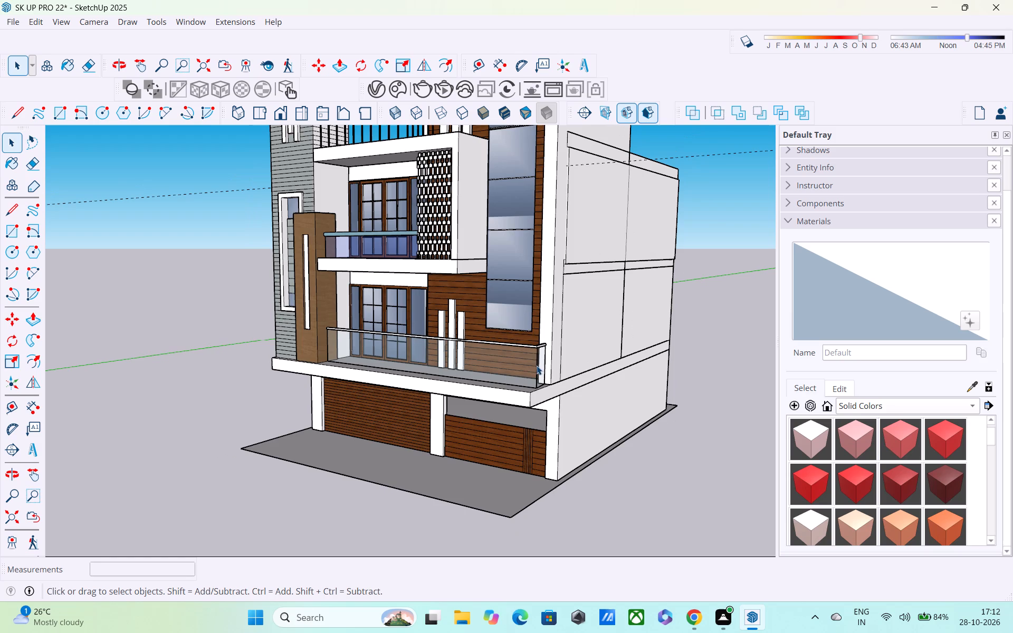
{"action": "scroll", "coordinate": [530, 331], "scroll_direction": "down", "scroll_amount": 4}
{"action": "middle_click_drag", "start_coordinate": [494, 347], "coordinate": [548, 328]}
{"action": "scroll", "coordinate": [540, 294], "scroll_direction": "down", "scroll_amount": 1}
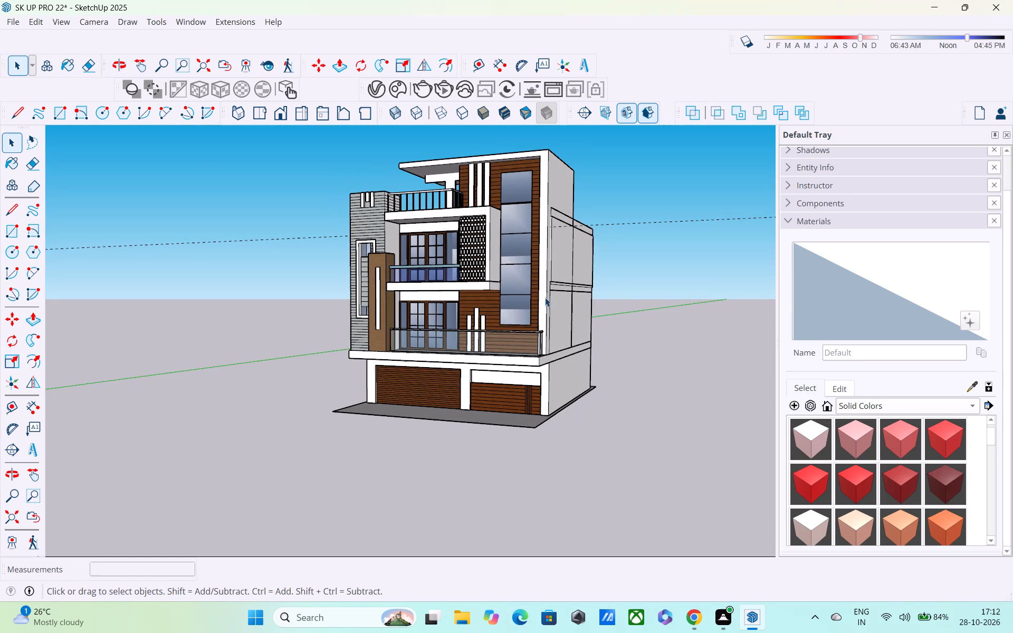
{"action": "scroll", "coordinate": [548, 297], "scroll_direction": "down", "scroll_amount": 1}
{"action": "middle_click_drag", "start_coordinate": [557, 273], "coordinate": [671, 227]}
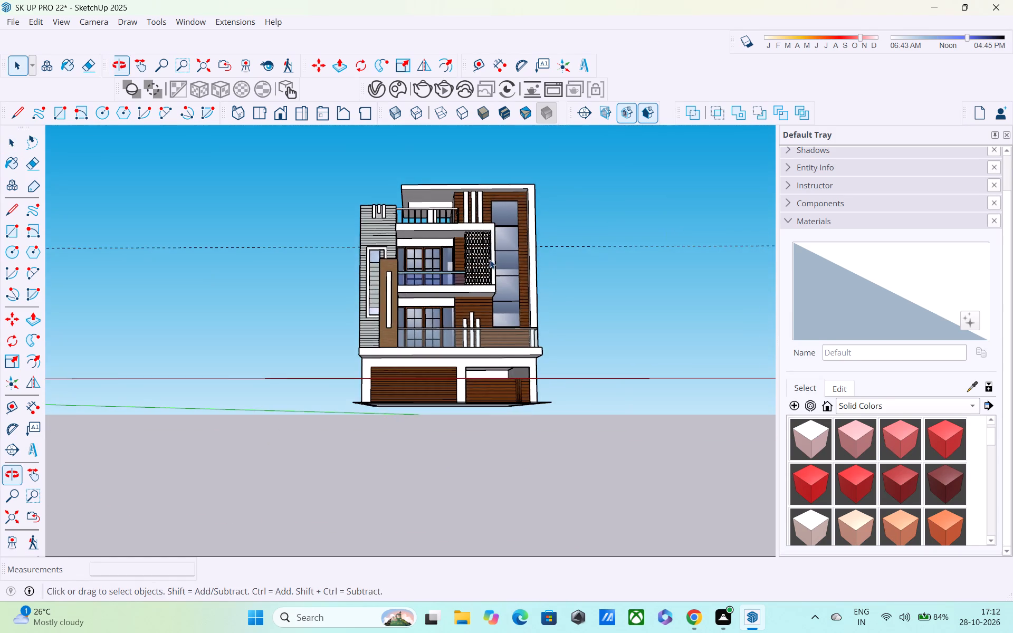
{"action": "scroll", "coordinate": [473, 193], "scroll_direction": "up", "scroll_amount": 4}
{"action": "middle_click_drag", "start_coordinate": [462, 203], "coordinate": [424, 266]}
{"action": "scroll", "coordinate": [433, 252], "scroll_direction": "up", "scroll_amount": 7}
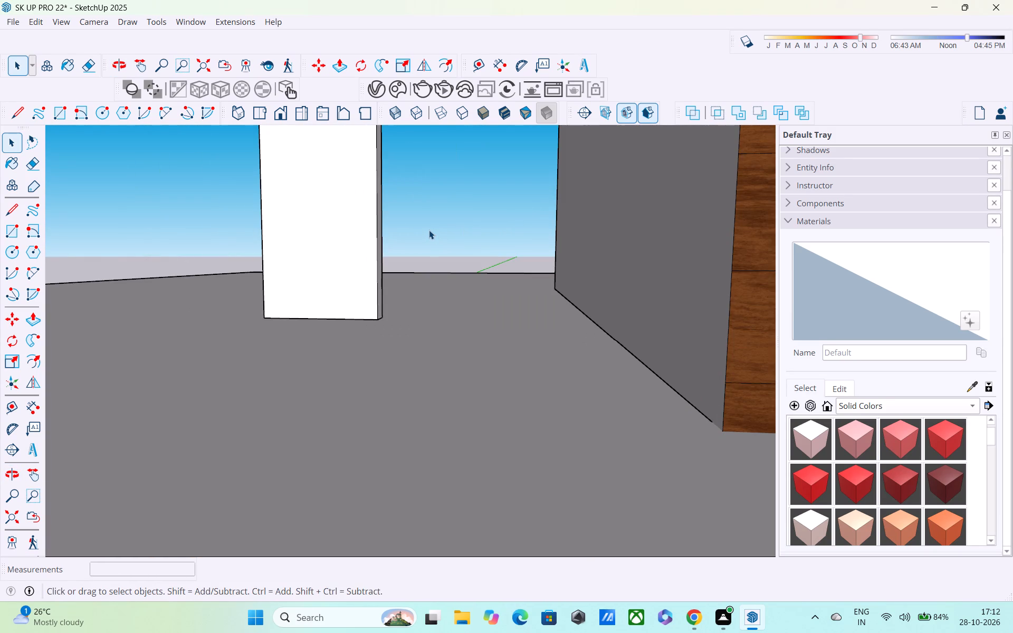
{"action": "scroll", "coordinate": [429, 230], "scroll_direction": "down", "scroll_amount": 8}
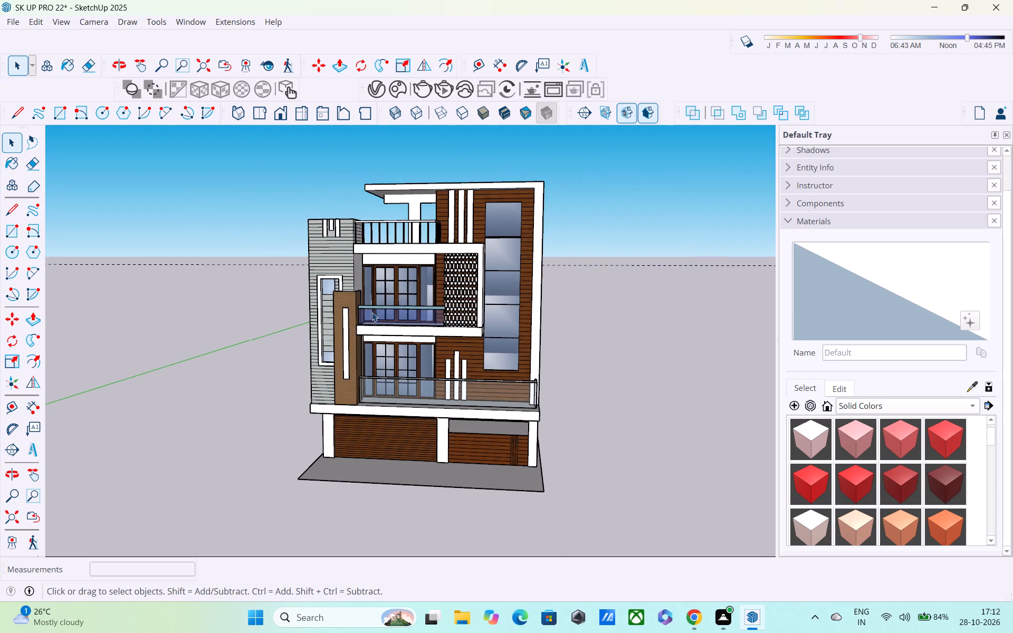
{"action": "middle_click_drag", "start_coordinate": [372, 368], "coordinate": [370, 264]}
{"action": "scroll", "coordinate": [358, 392], "scroll_direction": "up", "scroll_amount": 5}
{"action": "scroll", "coordinate": [356, 398], "scroll_direction": "down", "scroll_amount": 2}
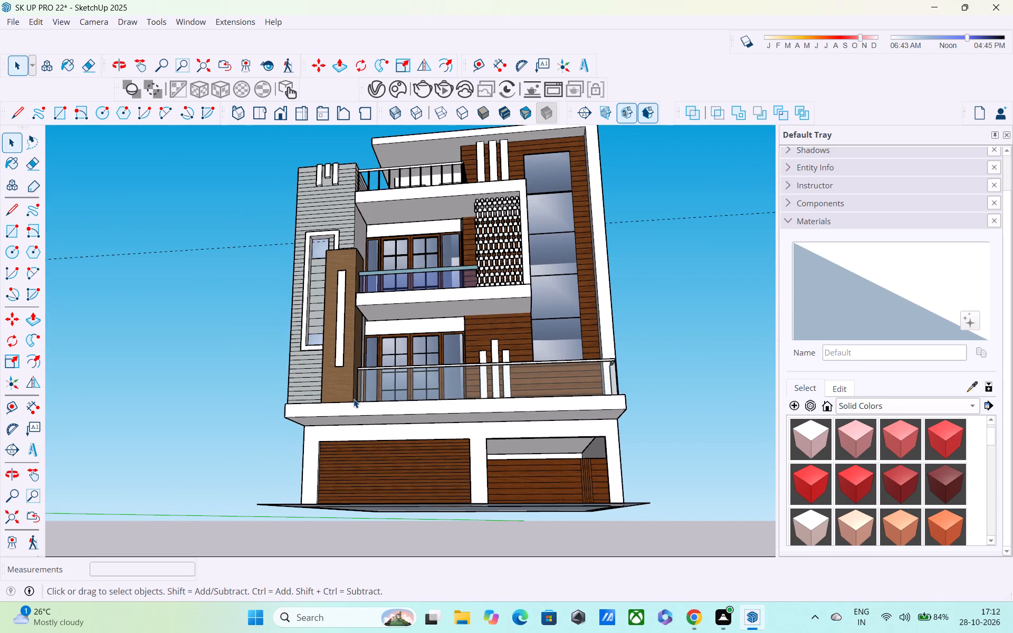
{"action": "middle_click_drag", "start_coordinate": [522, 458], "coordinate": [498, 488]}
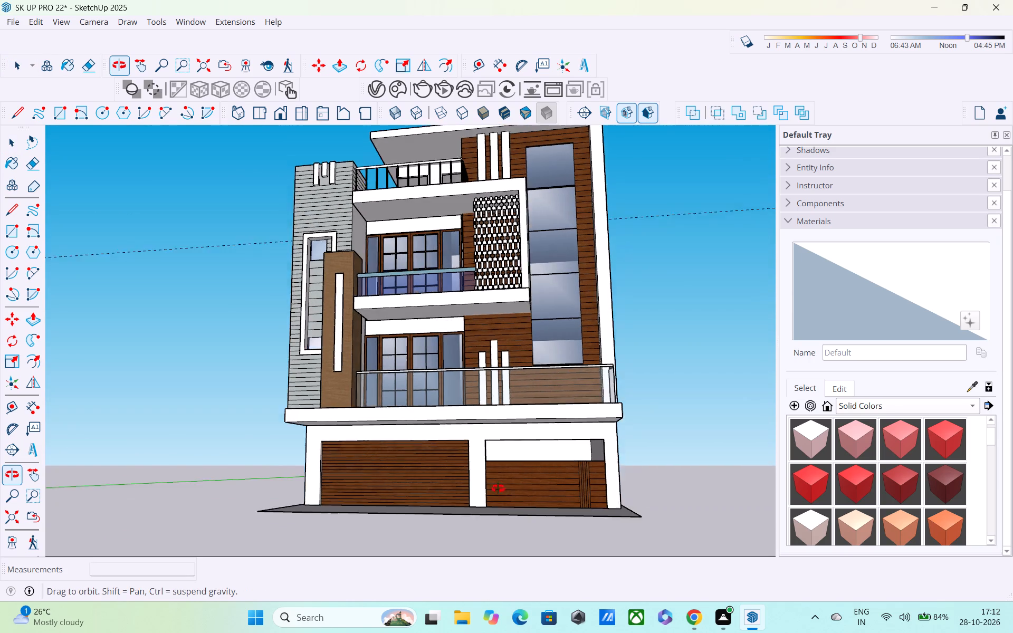
{"action": "middle_click_drag", "start_coordinate": [498, 488], "coordinate": [425, 290]}
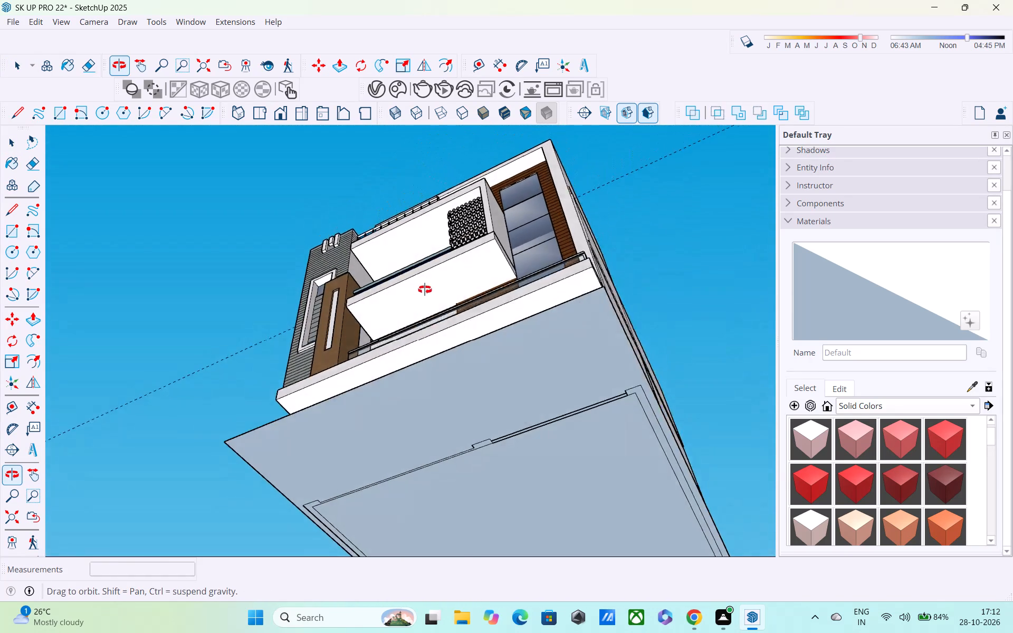
{"action": "middle_click_drag", "start_coordinate": [425, 290], "coordinate": [427, 283]}
{"action": "scroll", "coordinate": [425, 385], "scroll_direction": "down", "scroll_amount": 6}
{"action": "middle_click_drag", "start_coordinate": [428, 357], "coordinate": [448, 555]}
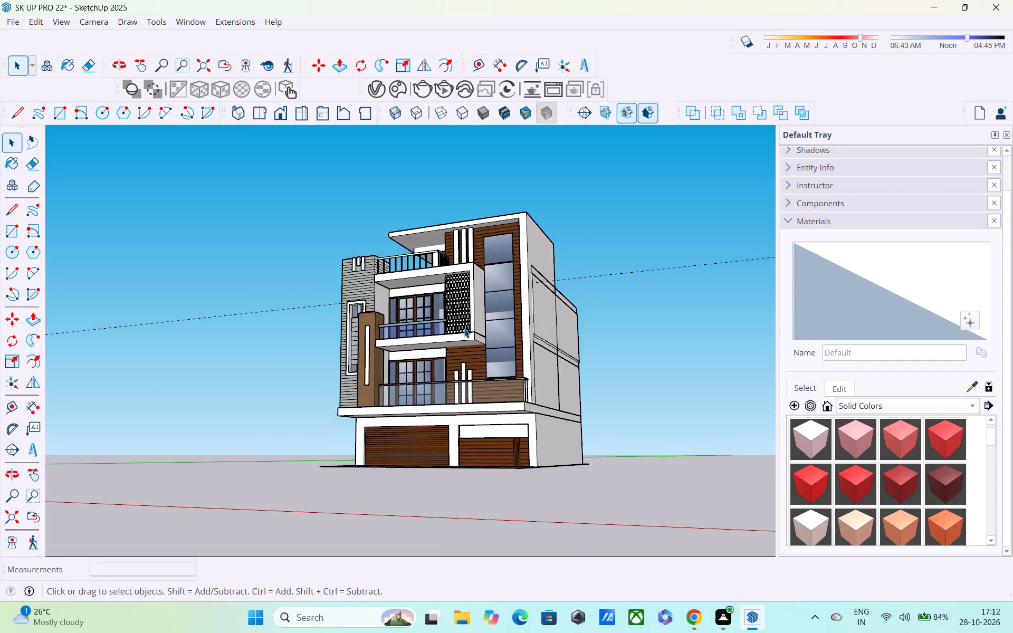
{"action": "scroll", "coordinate": [464, 329], "scroll_direction": "up", "scroll_amount": 4}
{"action": "middle_click_drag", "start_coordinate": [465, 328], "coordinate": [422, 430]}
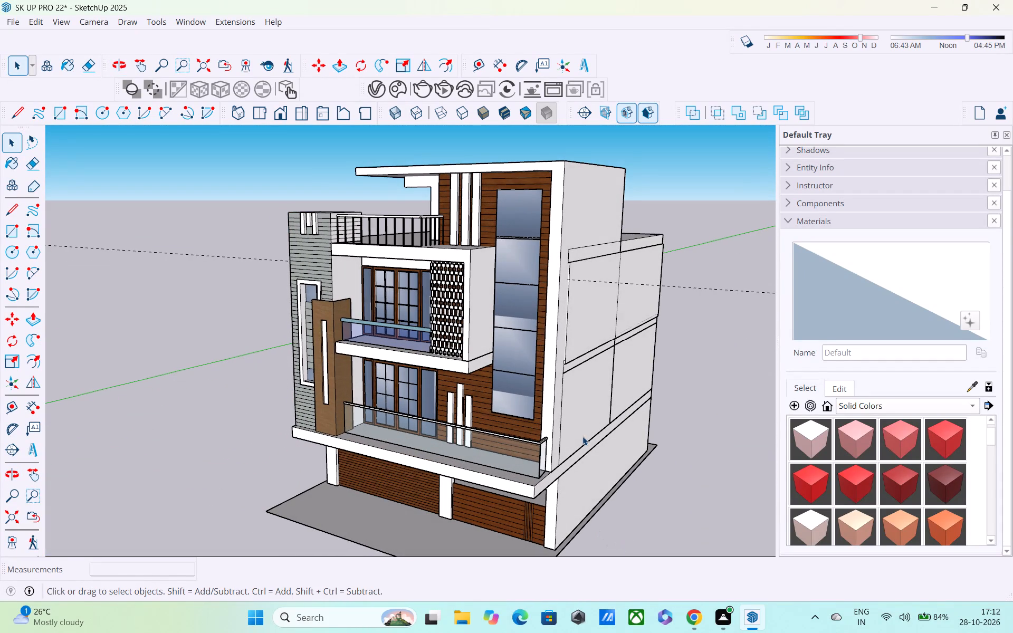
{"action": "middle_click_drag", "start_coordinate": [580, 435], "coordinate": [592, 424]}
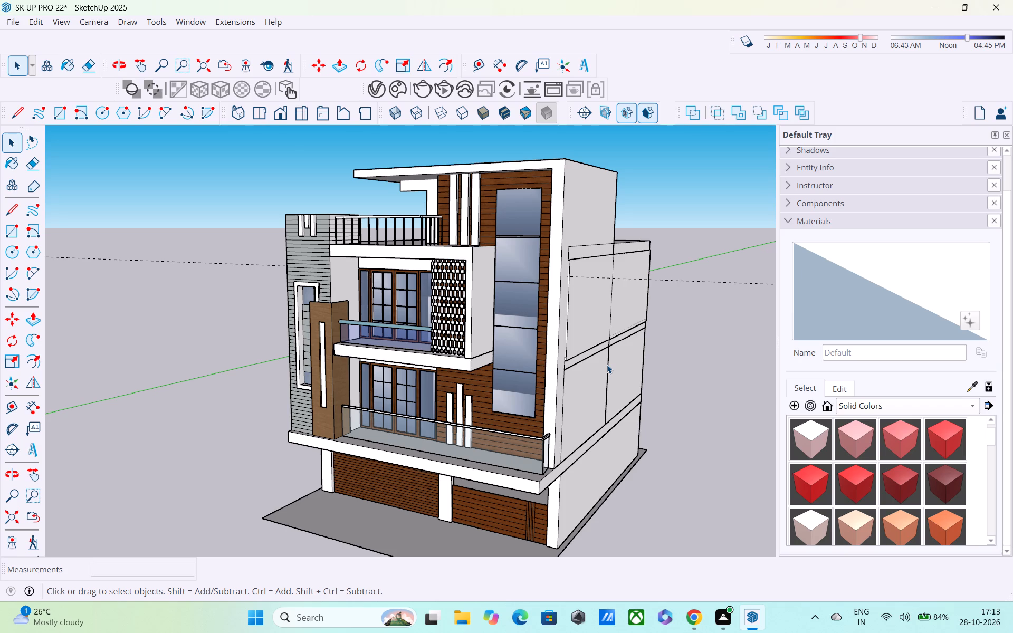
Examine the upper storeys up close, checking the roof frame, top balcony and side wall from several angles.
{"action": "scroll", "coordinate": [522, 156], "scroll_direction": "up", "scroll_amount": 4}
{"action": "middle_click_drag", "start_coordinate": [484, 225], "coordinate": [350, 129]}
{"action": "scroll", "coordinate": [470, 220], "scroll_direction": "up", "scroll_amount": 1}
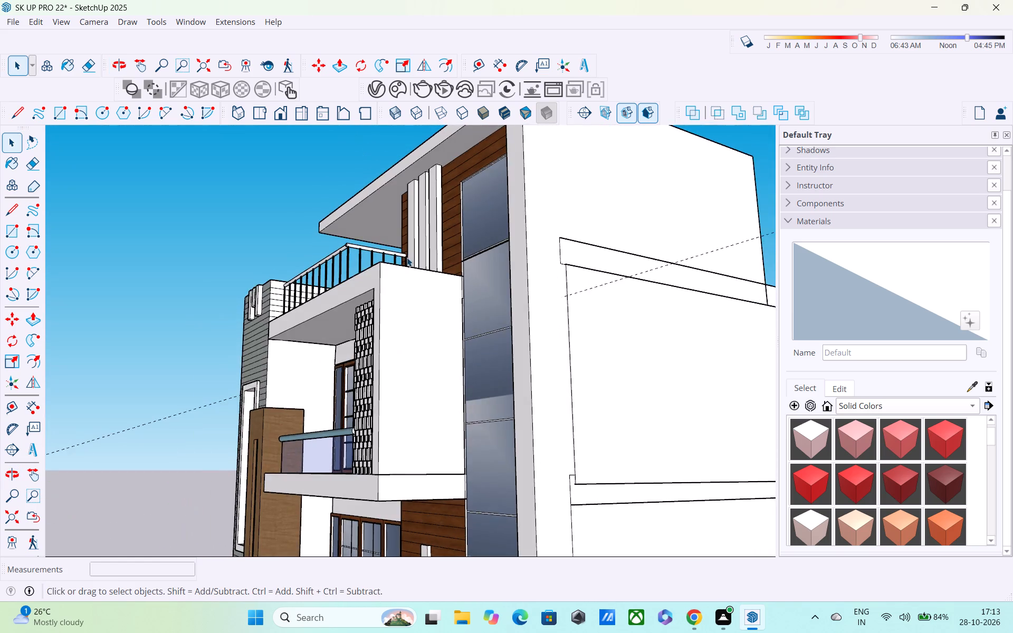
{"action": "scroll", "coordinate": [407, 258], "scroll_direction": "up", "scroll_amount": 4}
{"action": "scroll", "coordinate": [492, 304], "scroll_direction": "up", "scroll_amount": 2}
{"action": "middle_click_drag", "start_coordinate": [496, 318], "coordinate": [492, 366]}
{"action": "scroll", "coordinate": [502, 296], "scroll_direction": "up", "scroll_amount": 2}
{"action": "scroll", "coordinate": [502, 295], "scroll_direction": "down", "scroll_amount": 6}
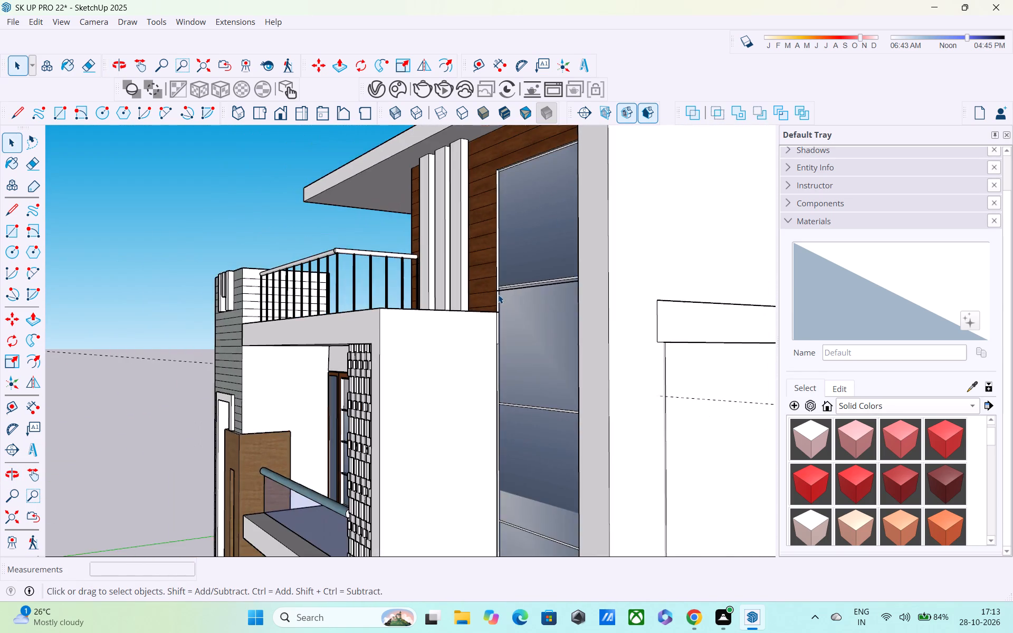
{"action": "scroll", "coordinate": [484, 284], "scroll_direction": "down", "scroll_amount": 2}
{"action": "middle_click_drag", "start_coordinate": [484, 284], "coordinate": [533, 297]}
{"action": "scroll", "coordinate": [537, 277], "scroll_direction": "up", "scroll_amount": 1}
{"action": "scroll", "coordinate": [529, 226], "scroll_direction": "down", "scroll_amount": 6}
{"action": "scroll", "coordinate": [481, 227], "scroll_direction": "up", "scroll_amount": 1}
{"action": "middle_click_drag", "start_coordinate": [480, 228], "coordinate": [528, 211]}
{"action": "scroll", "coordinate": [503, 209], "scroll_direction": "down", "scroll_amount": 5}
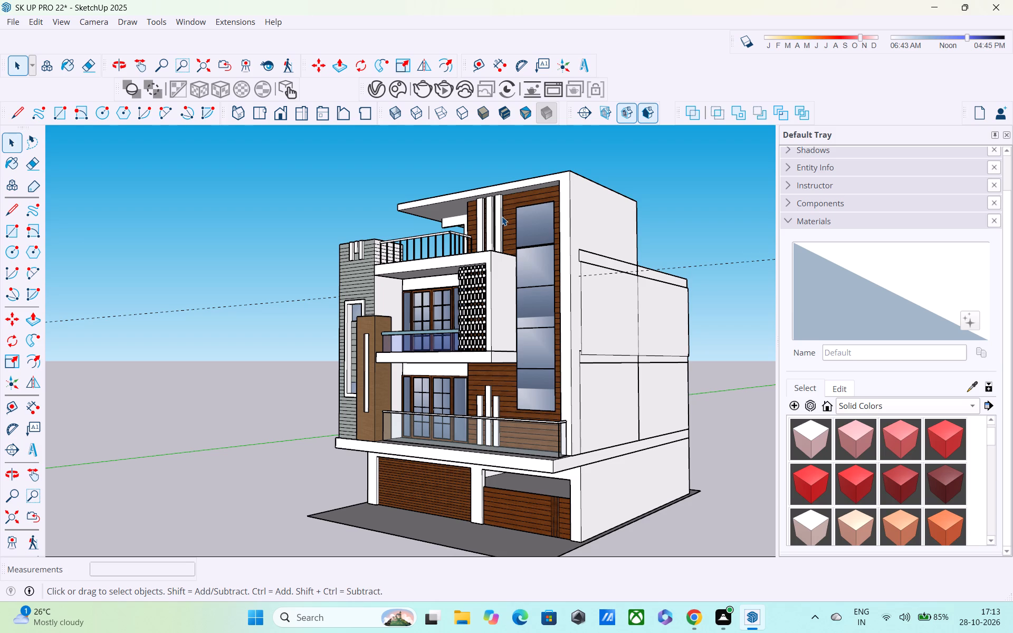
{"action": "middle_click_drag", "start_coordinate": [510, 337], "coordinate": [568, 300]}
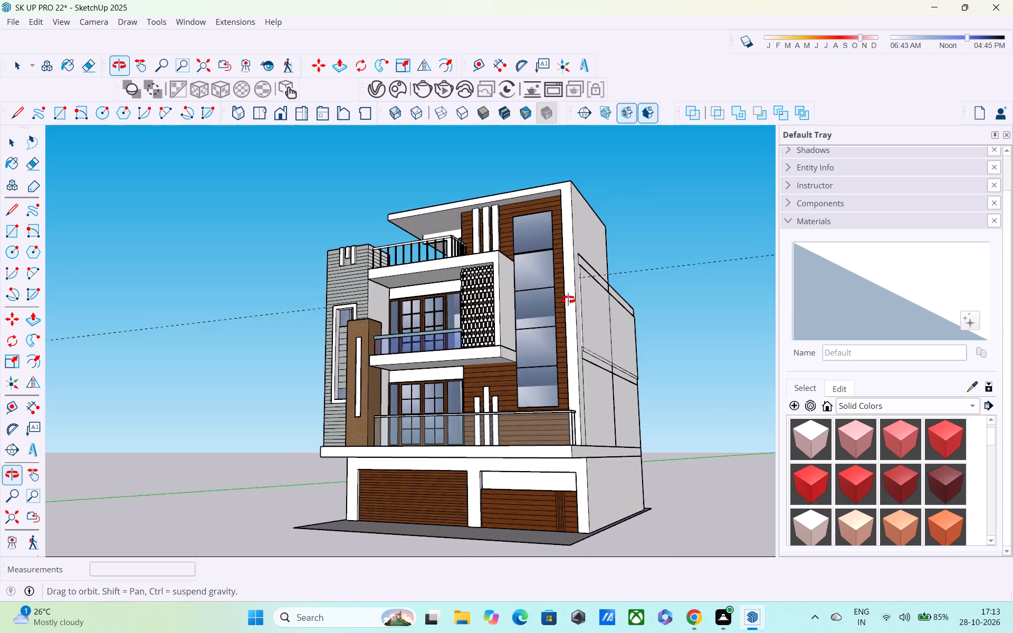
{"action": "middle_click_drag", "start_coordinate": [568, 300], "coordinate": [568, 299]}
{"action": "scroll", "coordinate": [458, 371], "scroll_direction": "up", "scroll_amount": 5}
{"action": "middle_click_drag", "start_coordinate": [453, 337], "coordinate": [313, 379]}
{"action": "scroll", "coordinate": [346, 344], "scroll_direction": "up", "scroll_amount": 4}
{"action": "scroll", "coordinate": [352, 341], "scroll_direction": "down", "scroll_amount": 4}
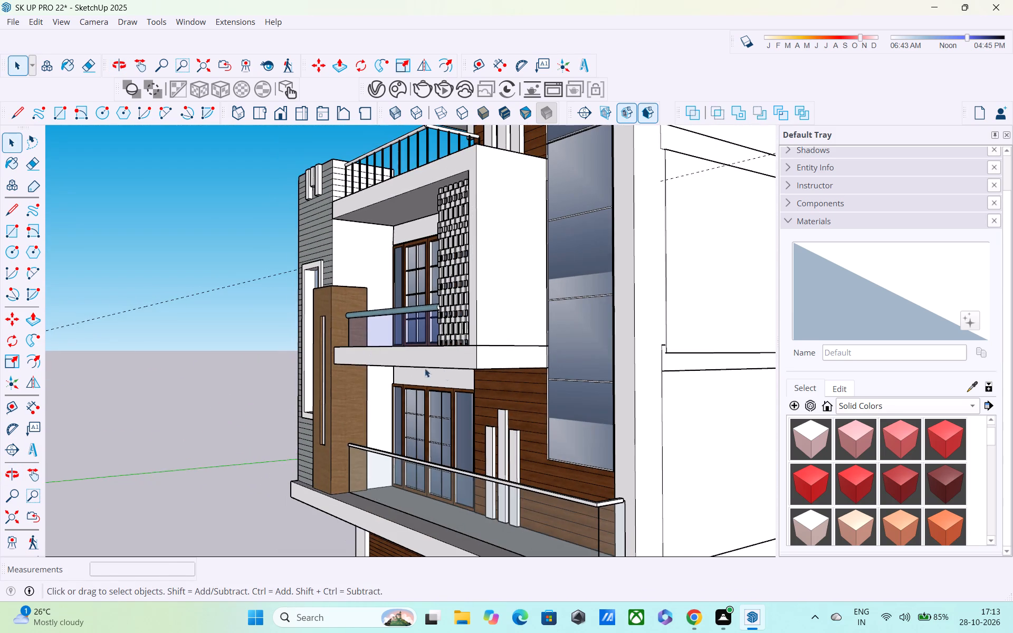
{"action": "scroll", "coordinate": [453, 369], "scroll_direction": "down", "scroll_amount": 6}
{"action": "middle_click_drag", "start_coordinate": [454, 368], "coordinate": [496, 383]}
{"action": "scroll", "coordinate": [498, 382], "scroll_direction": "up", "scroll_amount": 1}
{"action": "middle_click_drag", "start_coordinate": [501, 378], "coordinate": [539, 436], "text": "shift"}
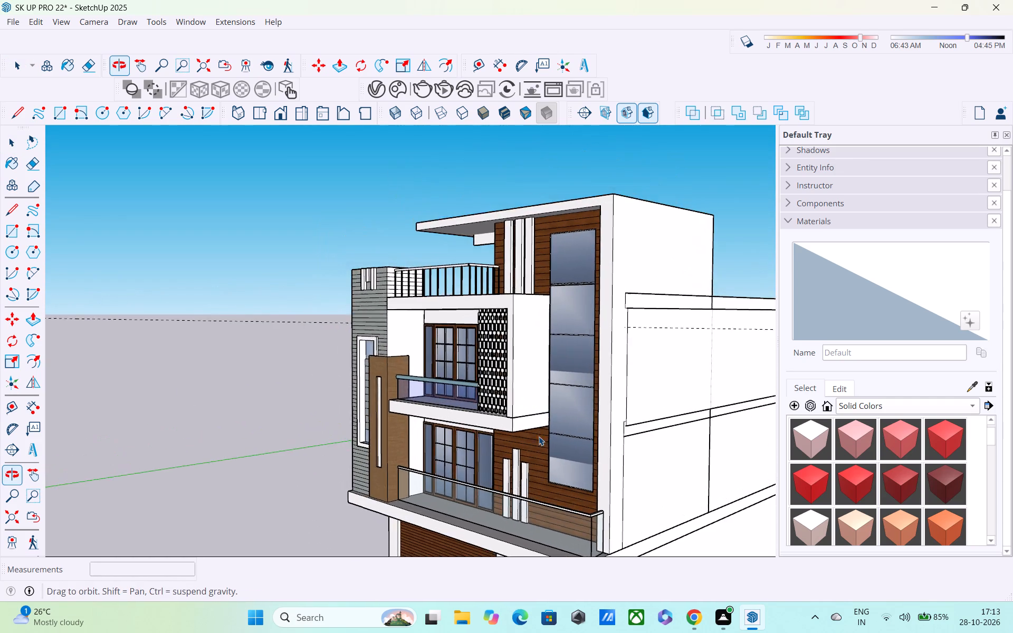
{"action": "middle_click_drag", "start_coordinate": [537, 387], "coordinate": [531, 238]}
{"action": "middle_click_drag", "start_coordinate": [525, 291], "coordinate": [527, 333]}
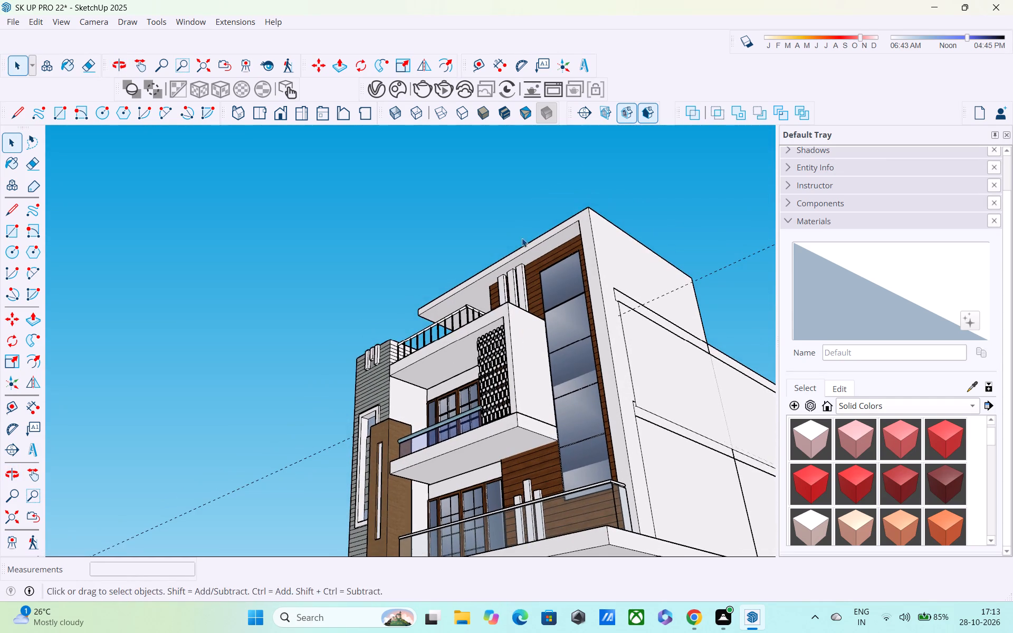
Push/Pull the front face of the white roof-and-side frame outward by about 1' 3/16".
{"action": "middle_click_drag", "start_coordinate": [522, 238], "coordinate": [534, 310]}
{"action": "scroll", "coordinate": [530, 253], "scroll_direction": "up", "scroll_amount": 3}
{"action": "left_click", "coordinate": [530, 246]}
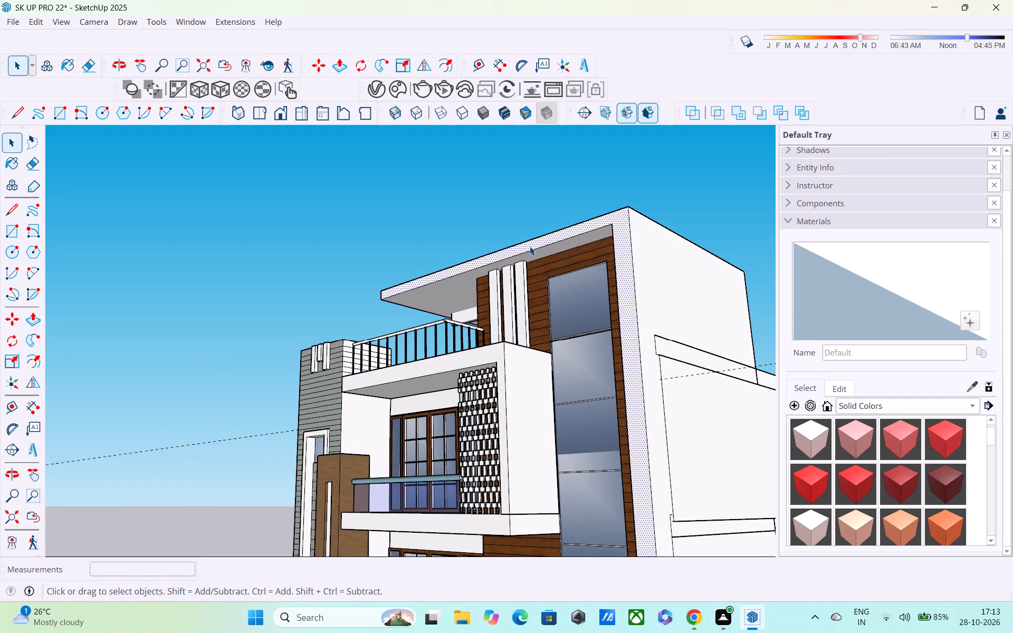
{"action": "key", "text": "p"}
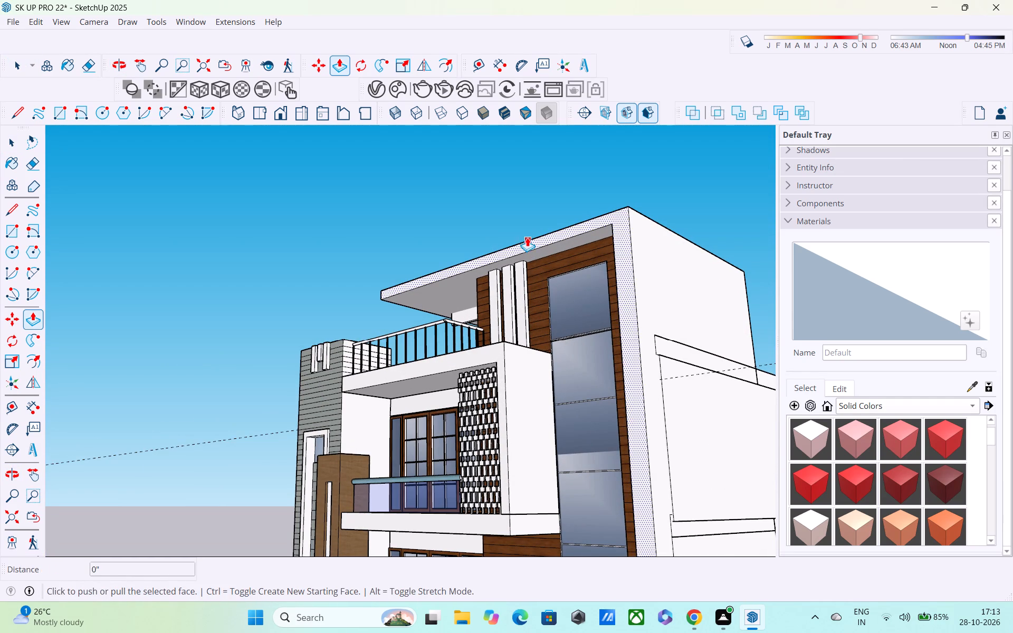
{"action": "left_click", "coordinate": [528, 238]}
{"action": "left_click", "coordinate": [514, 255]}
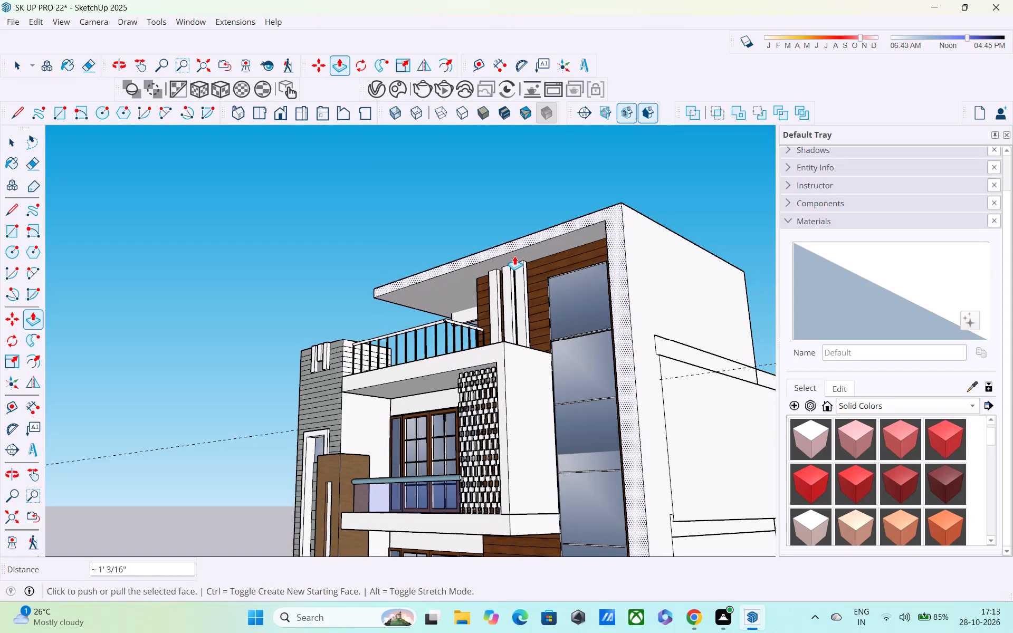
Clear the selection and review the extended roof frame and the overall facade from several distances and from below.
{"action": "scroll", "coordinate": [537, 336], "scroll_direction": "down", "scroll_amount": 5}
{"action": "scroll", "coordinate": [542, 340], "scroll_direction": "up", "scroll_amount": 1}
{"action": "middle_click_drag", "start_coordinate": [573, 355], "coordinate": [632, 394]}
{"action": "scroll", "coordinate": [634, 392], "scroll_direction": "up", "scroll_amount": 1}
{"action": "scroll", "coordinate": [639, 370], "scroll_direction": "down", "scroll_amount": 7}
{"action": "middle_click_drag", "start_coordinate": [646, 426], "coordinate": [567, 443]}
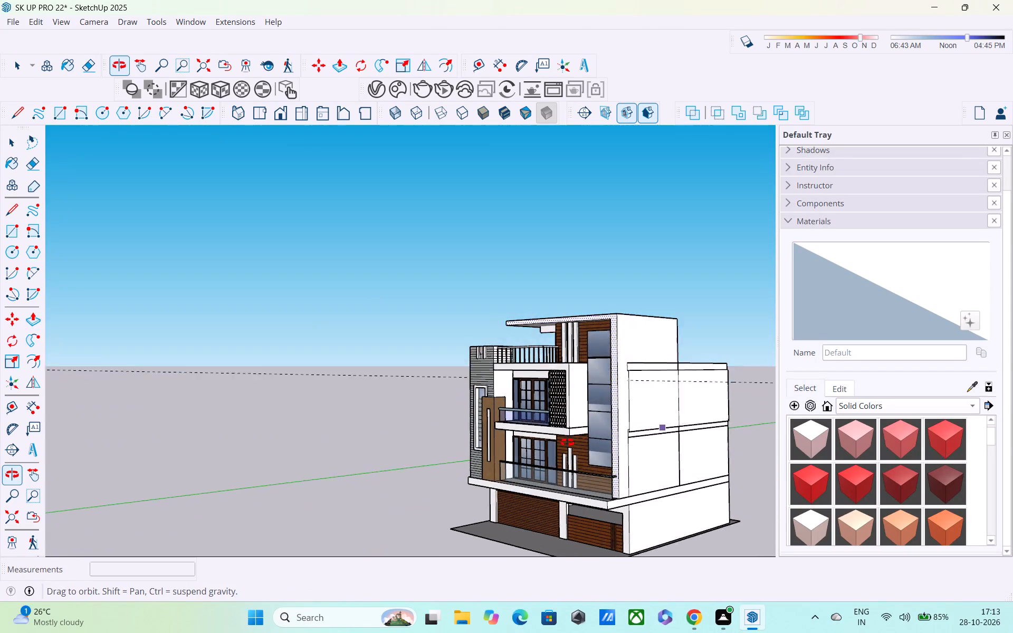
{"action": "middle_click_drag", "start_coordinate": [567, 443], "coordinate": [488, 448]}
{"action": "scroll", "coordinate": [488, 448], "scroll_direction": "down", "scroll_amount": 8}
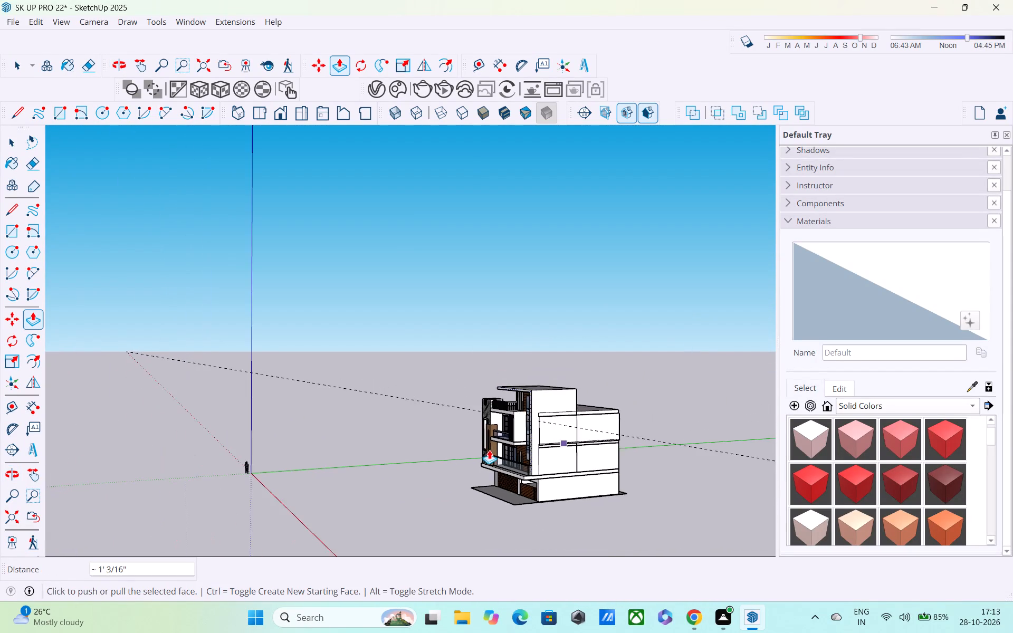
{"action": "middle_click_drag", "start_coordinate": [494, 452], "coordinate": [590, 436]}
{"action": "scroll", "coordinate": [570, 442], "scroll_direction": "up", "scroll_amount": 5}
{"action": "key", "text": "space"}
{"action": "key", "text": "space"}
{"action": "left_click", "coordinate": [616, 354]}
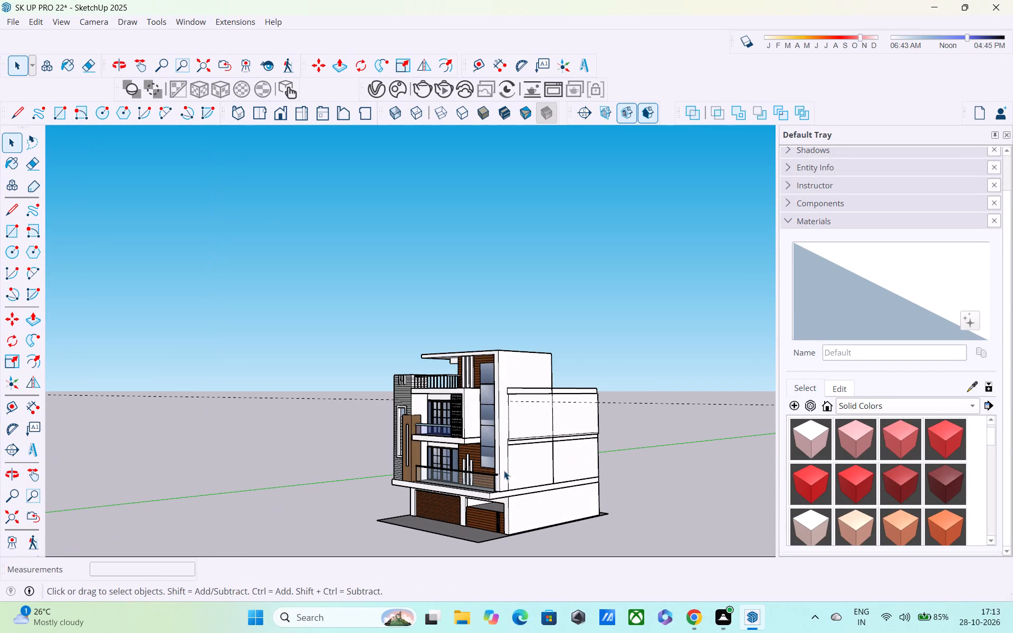
{"action": "middle_click_drag", "start_coordinate": [504, 471], "coordinate": [574, 458]}
{"action": "scroll", "coordinate": [576, 468], "scroll_direction": "down", "scroll_amount": 3}
{"action": "middle_click_drag", "start_coordinate": [501, 510], "coordinate": [521, 494]}
{"action": "scroll", "coordinate": [413, 504], "scroll_direction": "up", "scroll_amount": 9}
{"action": "middle_click_drag", "start_coordinate": [565, 437], "coordinate": [513, 429]}
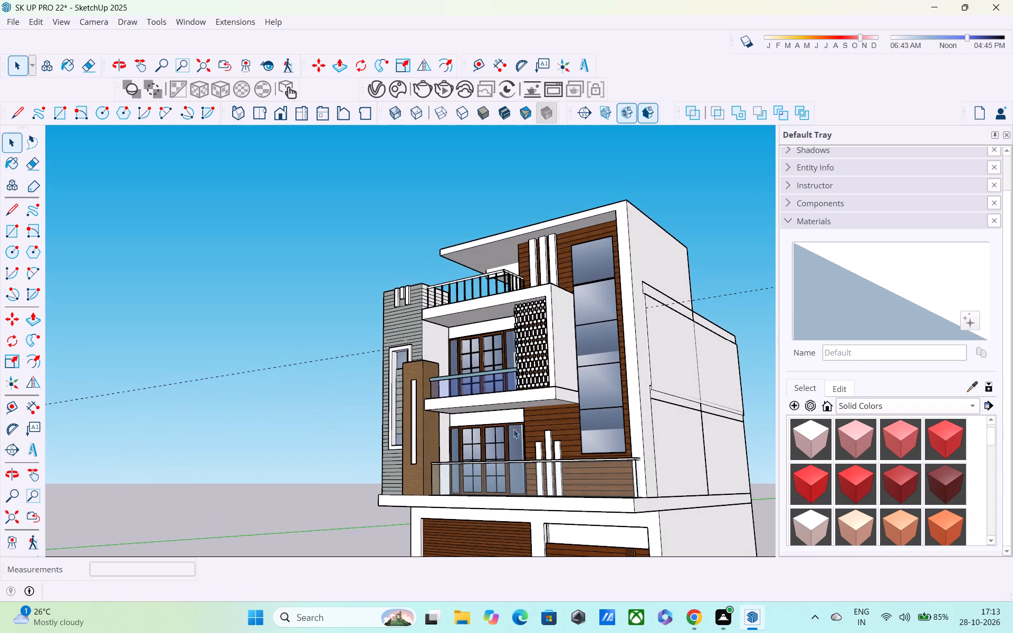
{"action": "scroll", "coordinate": [513, 429], "scroll_direction": "down", "scroll_amount": 1}
{"action": "middle_click_drag", "start_coordinate": [512, 450], "coordinate": [492, 322]}
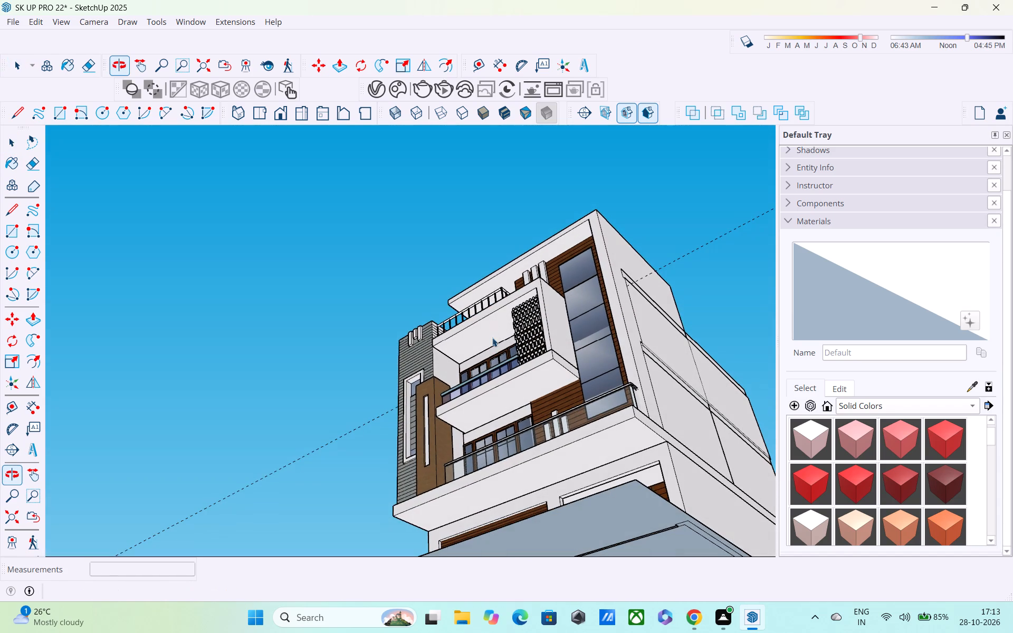
{"action": "middle_click_drag", "start_coordinate": [512, 474], "coordinate": [464, 463]}
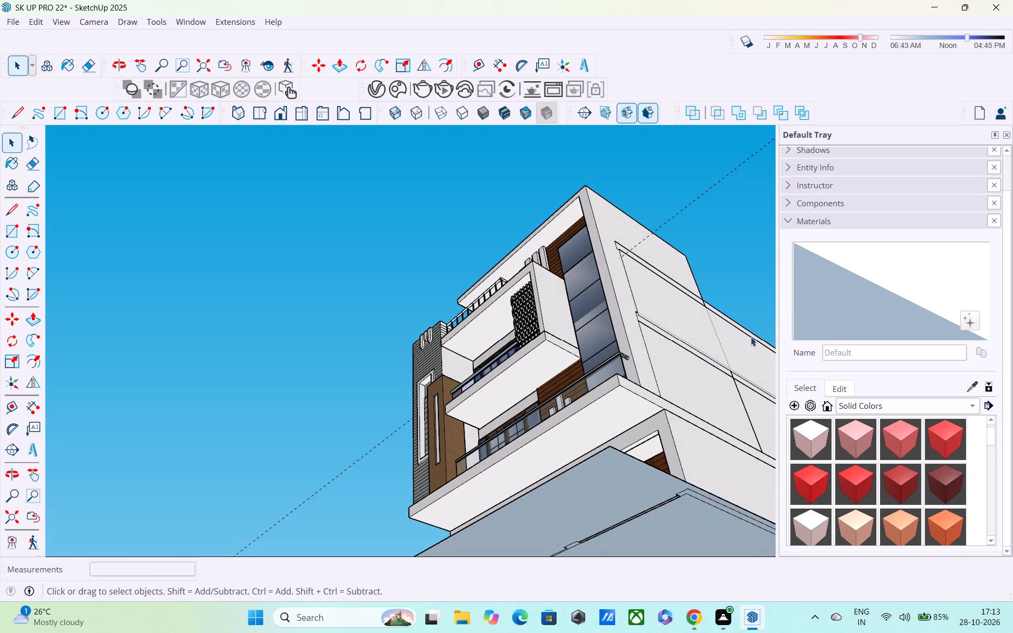
Paint the ground-floor walls around the garage openings with the solid colour B01_Ivory_Dust.
{"action": "left_click", "coordinate": [804, 524]}
{"action": "middle_click_drag", "start_coordinate": [600, 461], "coordinate": [575, 556]}
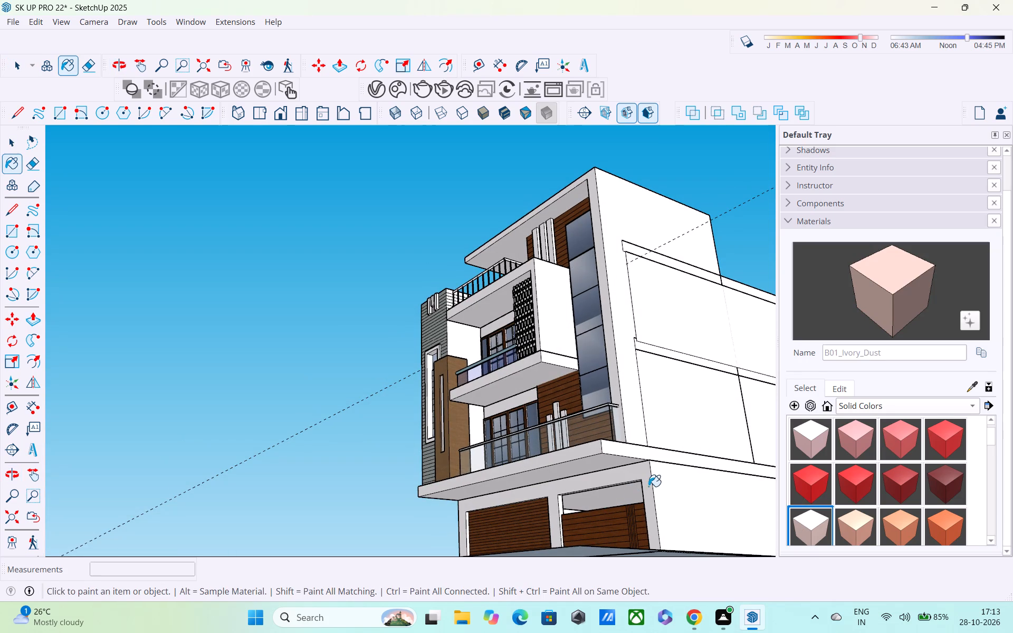
{"action": "left_click", "coordinate": [657, 486]}
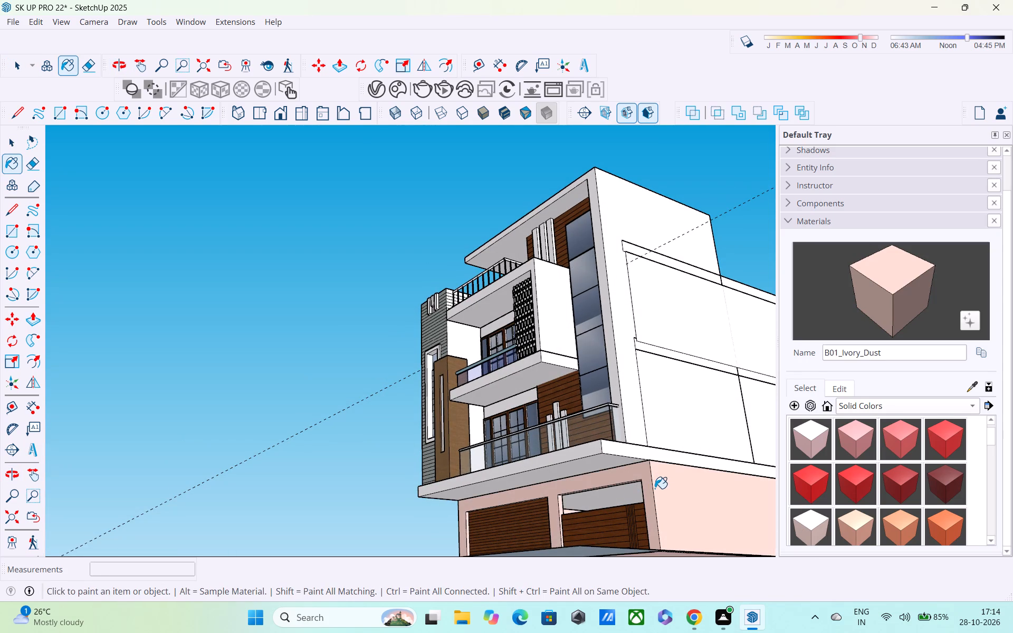
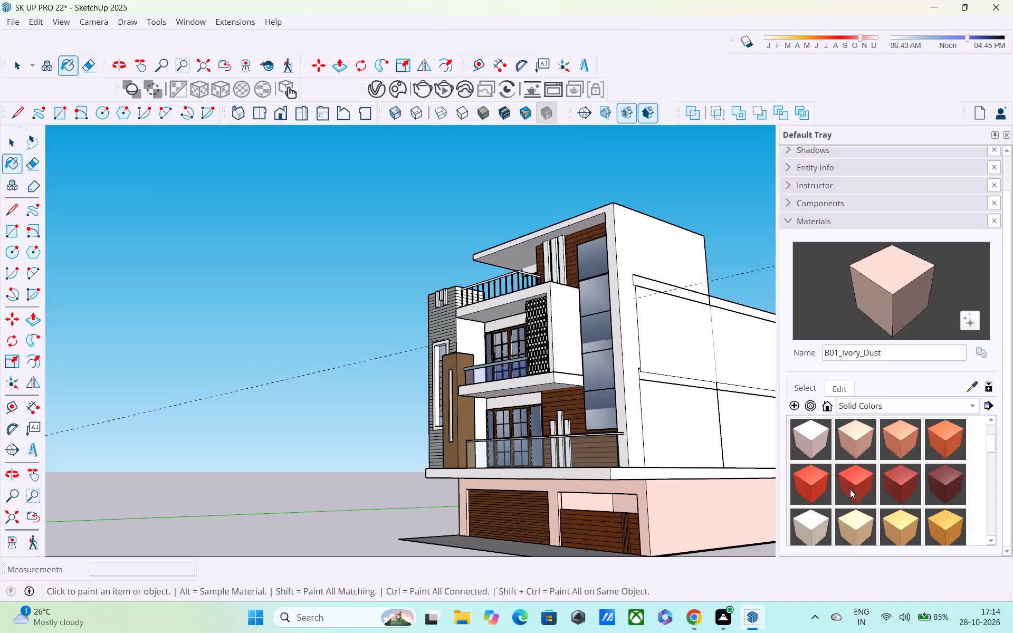
Repaint the ground-floor walls around the garage openings with the solid colour C01_Vanilla_Cream.
{"action": "left_click", "coordinate": [808, 423]}
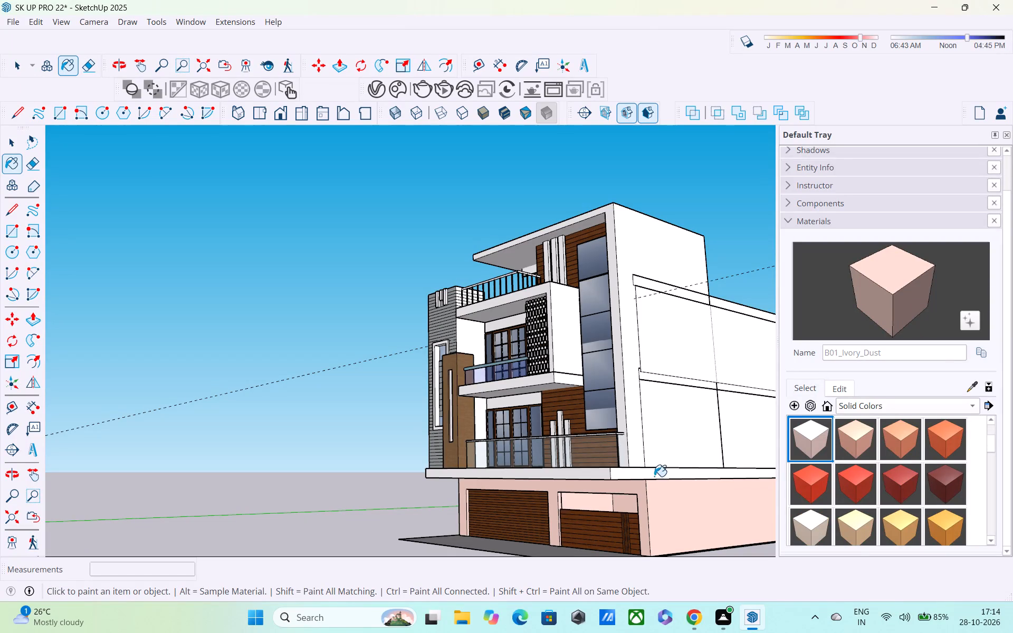
{"action": "left_click", "coordinate": [654, 500]}
{"action": "left_click", "coordinate": [815, 521]}
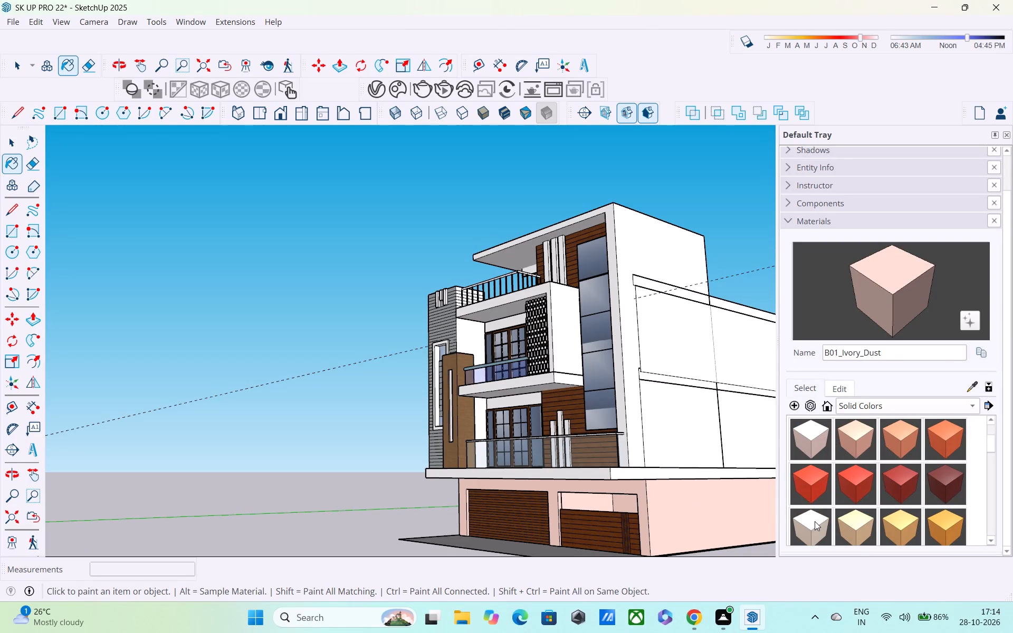
{"action": "left_click", "coordinate": [697, 519]}
Paint the plain upper-storey side walls and the side of the stone-clad column with C01_Vanilla_Cream.
{"action": "middle_click_drag", "start_coordinate": [644, 502], "coordinate": [683, 445]}
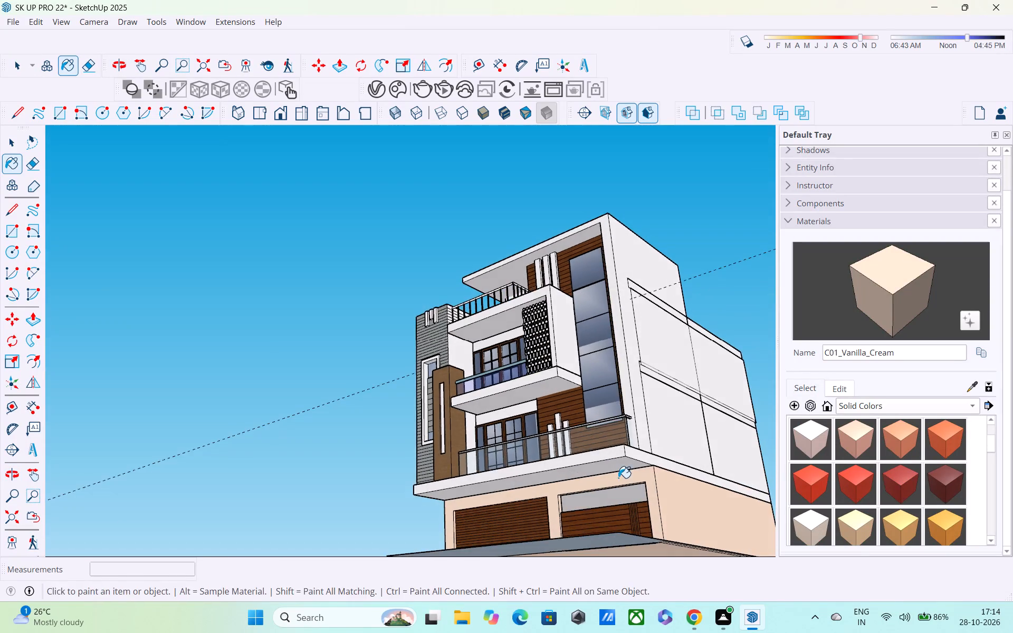
{"action": "middle_click_drag", "start_coordinate": [618, 479], "coordinate": [835, 502]}
{"action": "middle_click_drag", "start_coordinate": [617, 494], "coordinate": [680, 558]}
{"action": "middle_click_drag", "start_coordinate": [486, 464], "coordinate": [708, 441]}
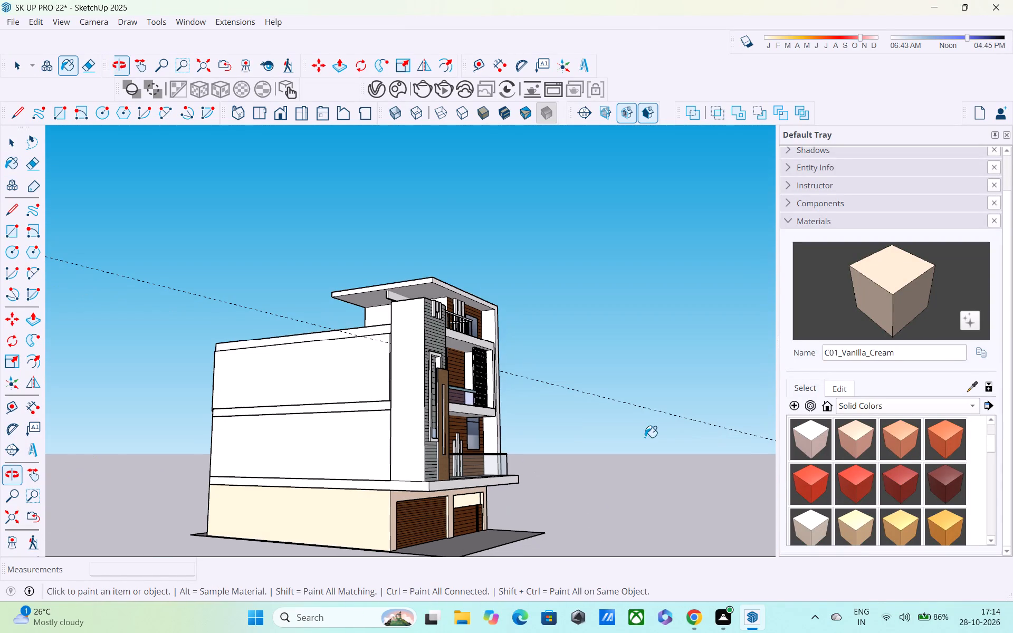
{"action": "left_click", "coordinate": [314, 444]}
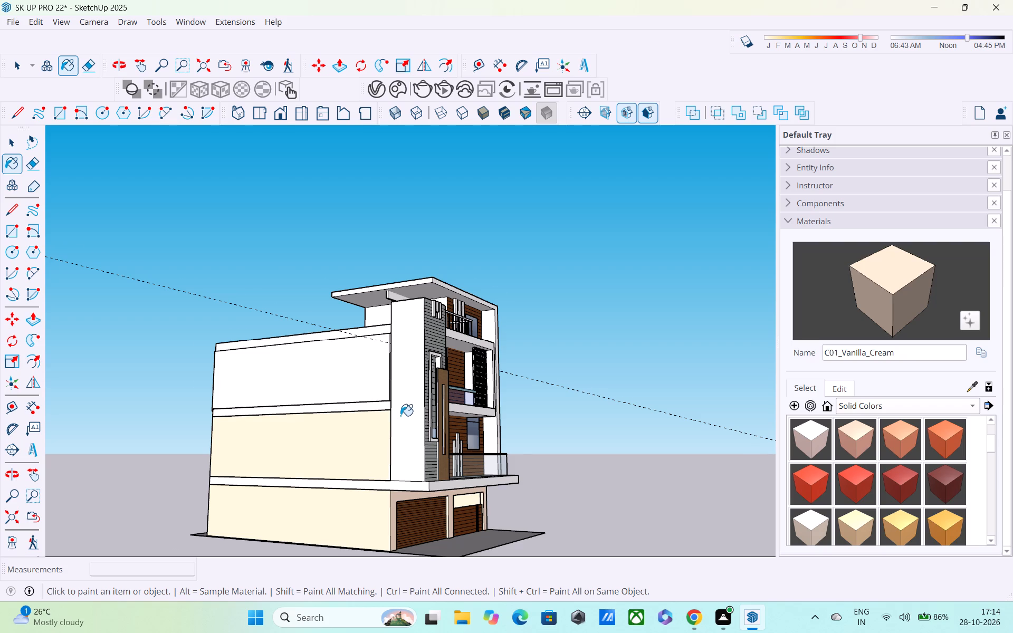
{"action": "scroll", "coordinate": [400, 416], "scroll_direction": "up", "scroll_amount": 1}
{"action": "middle_click_drag", "start_coordinate": [389, 428], "coordinate": [244, 482]}
{"action": "left_click", "coordinate": [296, 380]}
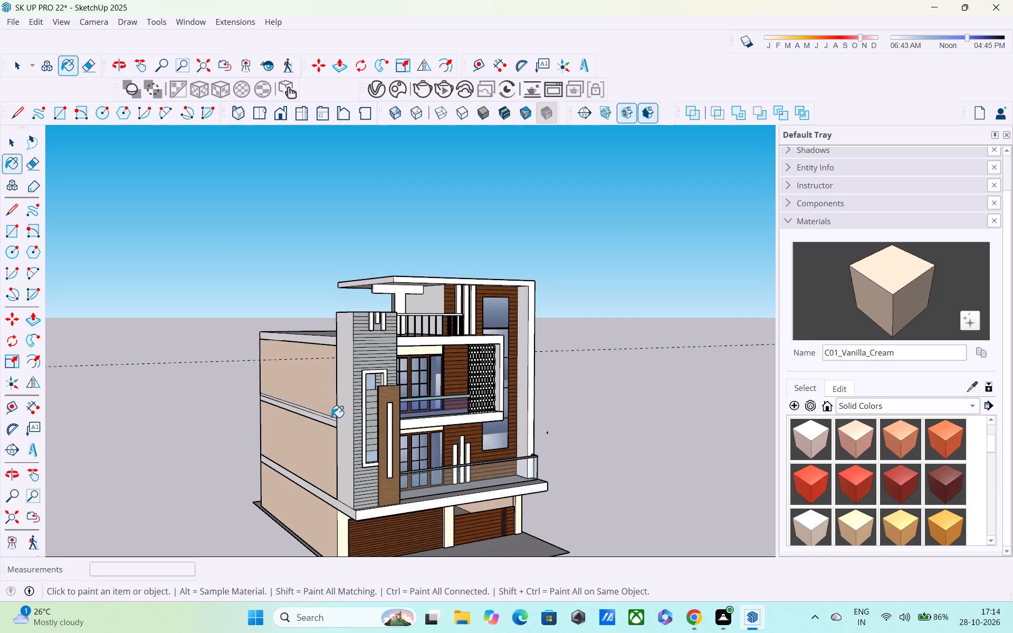
{"action": "scroll", "coordinate": [331, 431], "scroll_direction": "up", "scroll_amount": 4}
{"action": "left_click", "coordinate": [344, 445]}
Paint the front and outer side faces of the white roof-and-side frame with C01_Vanilla_Cream.
{"action": "middle_click_drag", "start_coordinate": [349, 437], "coordinate": [257, 461]}
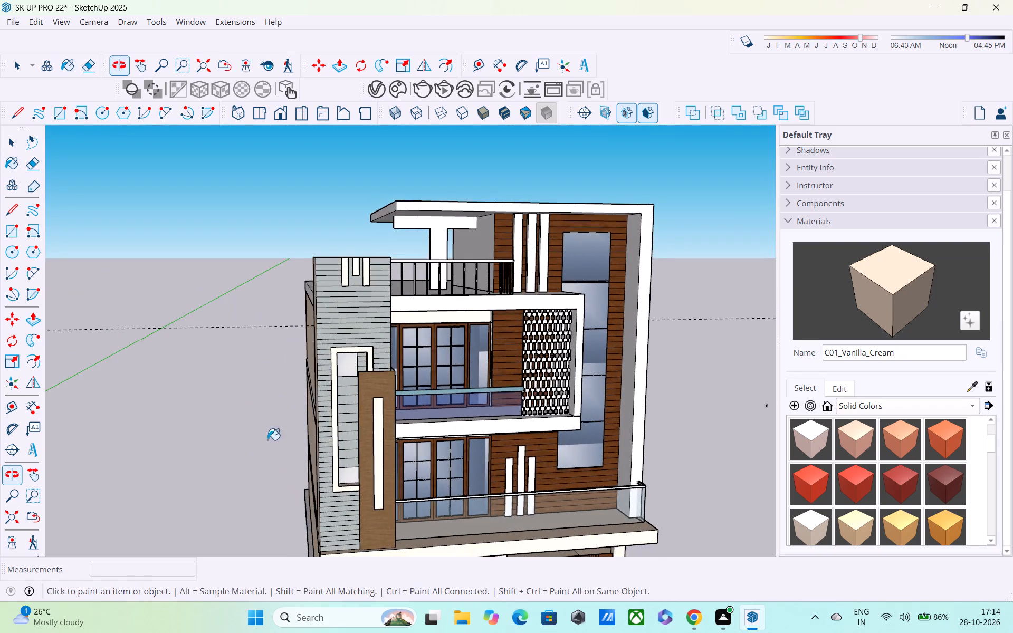
{"action": "scroll", "coordinate": [289, 417], "scroll_direction": "down", "scroll_amount": 3}
{"action": "middle_click_drag", "start_coordinate": [289, 417], "coordinate": [217, 476]}
{"action": "scroll", "coordinate": [389, 360], "scroll_direction": "up", "scroll_amount": 3}
{"action": "middle_click_drag", "start_coordinate": [396, 350], "coordinate": [282, 380]}
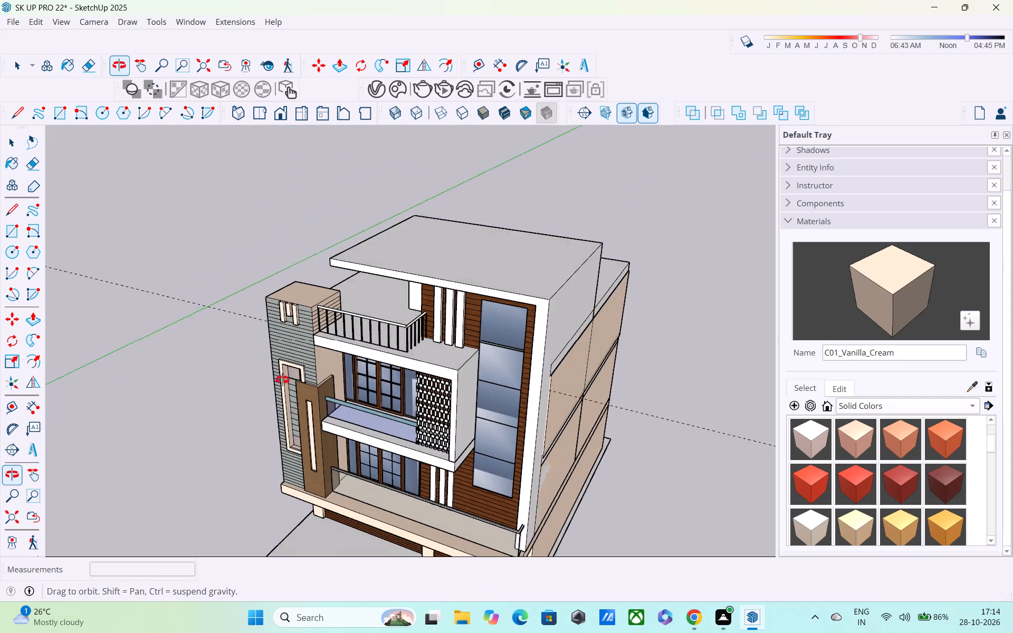
{"action": "middle_click_drag", "start_coordinate": [282, 380], "coordinate": [282, 371]}
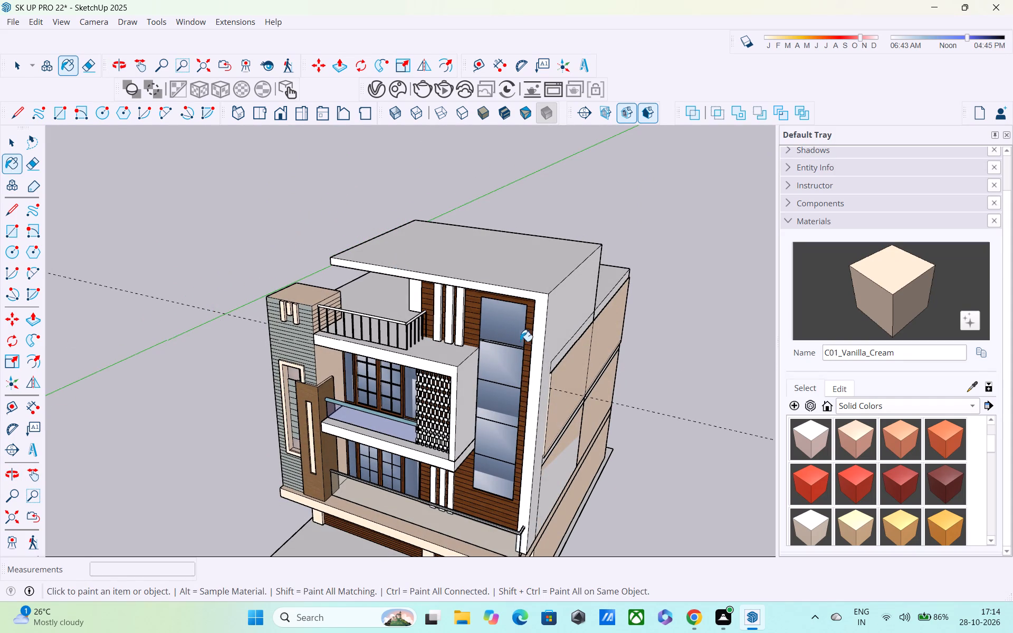
{"action": "left_click", "coordinate": [529, 350]}
{"action": "left_click", "coordinate": [536, 355]}
{"action": "left_click", "coordinate": [549, 333]}
Paint the projecting balcony box's side and the edge of its floor slab with C01_Vanilla_Cream.
{"action": "middle_click_drag", "start_coordinate": [552, 332], "coordinate": [553, 327]}
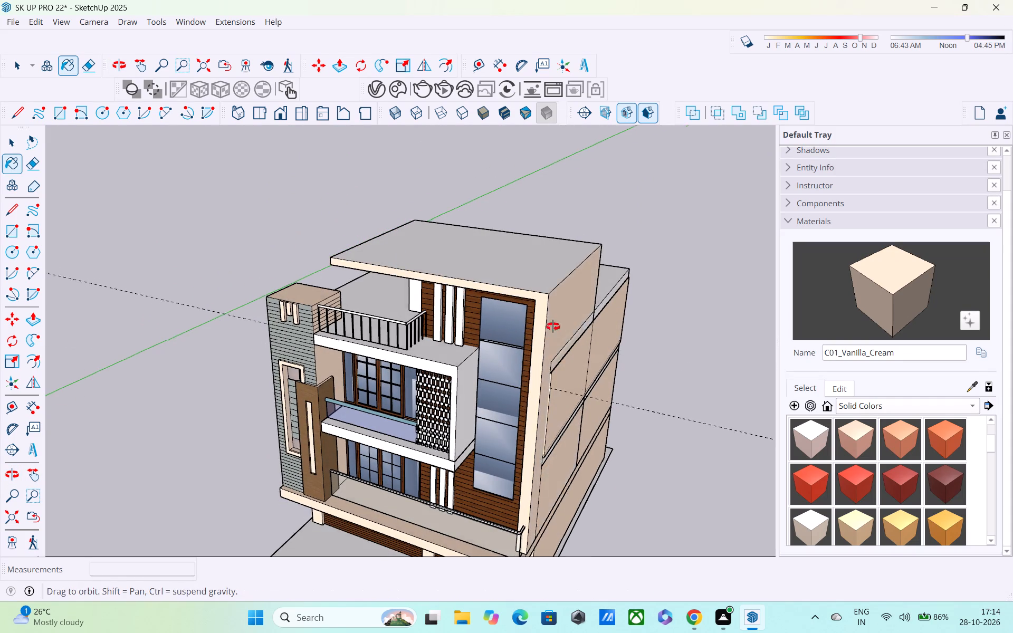
{"action": "middle_click_drag", "start_coordinate": [553, 327], "coordinate": [551, 218]}
{"action": "scroll", "coordinate": [551, 218], "scroll_direction": "down", "scroll_amount": 1}
{"action": "scroll", "coordinate": [576, 334], "scroll_direction": "up", "scroll_amount": 3}
{"action": "middle_click_drag", "start_coordinate": [576, 335], "coordinate": [494, 275]}
{"action": "scroll", "coordinate": [476, 360], "scroll_direction": "down", "scroll_amount": 2}
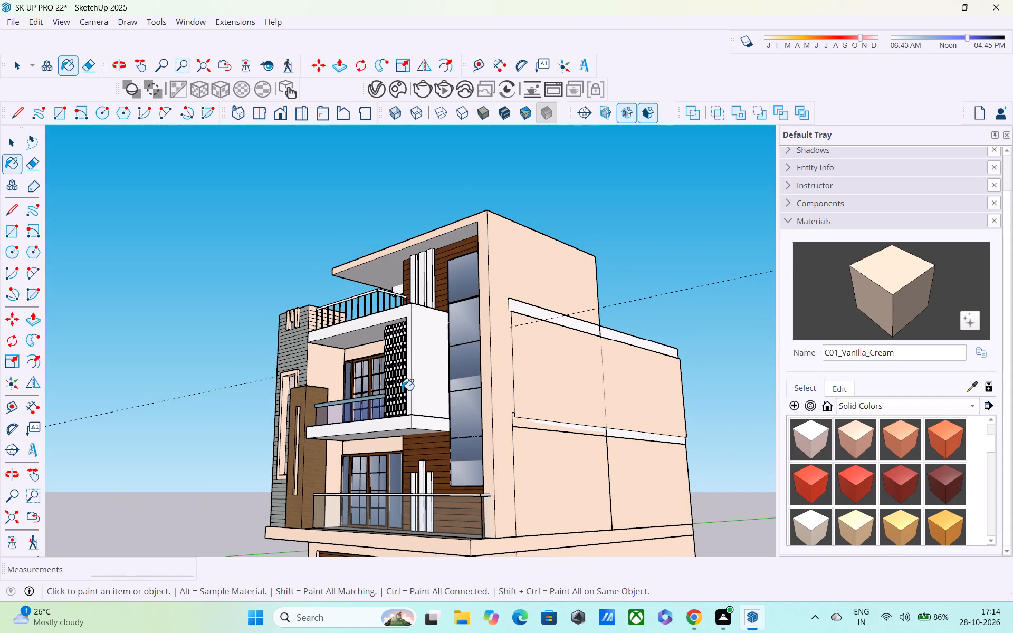
{"action": "left_click", "coordinate": [419, 373]}
{"action": "left_click", "coordinate": [394, 425]}
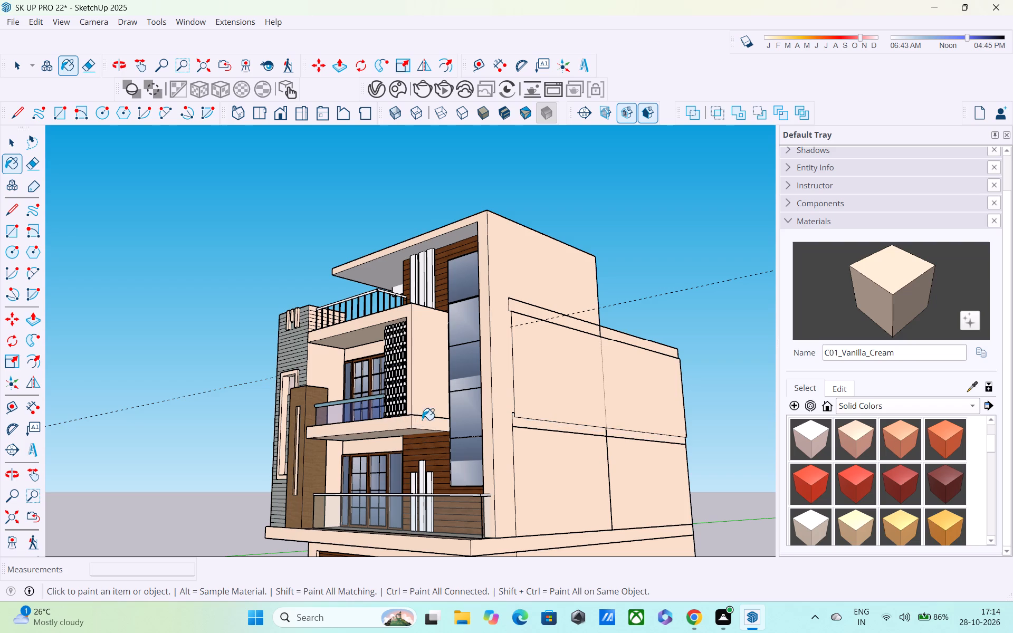
Paint the fronts of the middle and right vertical strips on the lower wood wall, plus the middle strip's right side, with C01_Vanilla_Cream.
{"action": "middle_click_drag", "start_coordinate": [425, 417], "coordinate": [353, 481]}
{"action": "scroll", "coordinate": [355, 456], "scroll_direction": "down", "scroll_amount": 6}
{"action": "middle_click_drag", "start_coordinate": [368, 465], "coordinate": [525, 454]}
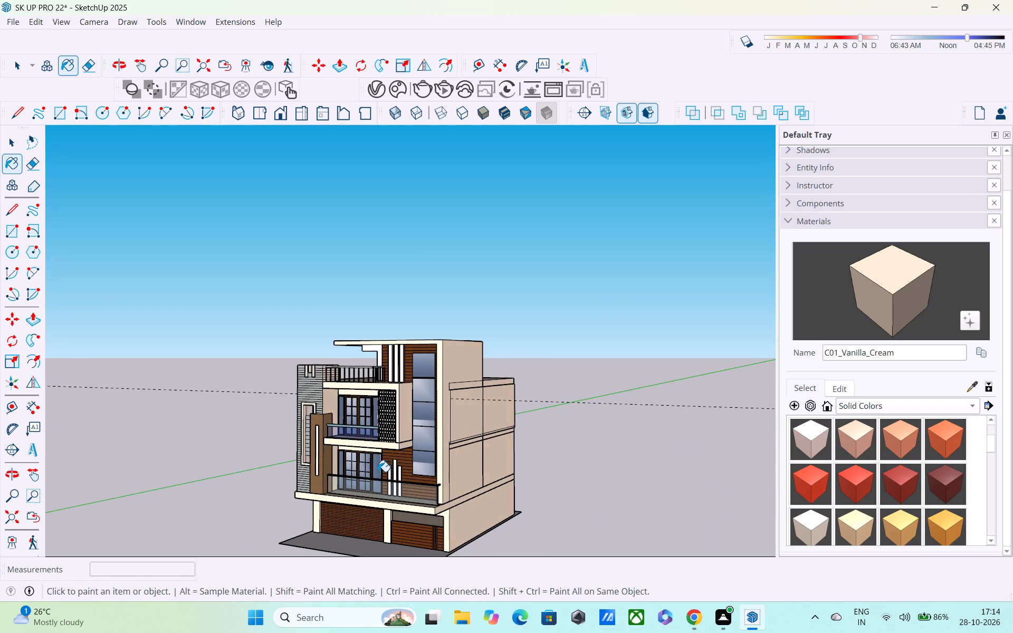
{"action": "scroll", "coordinate": [369, 461], "scroll_direction": "down", "scroll_amount": 2}
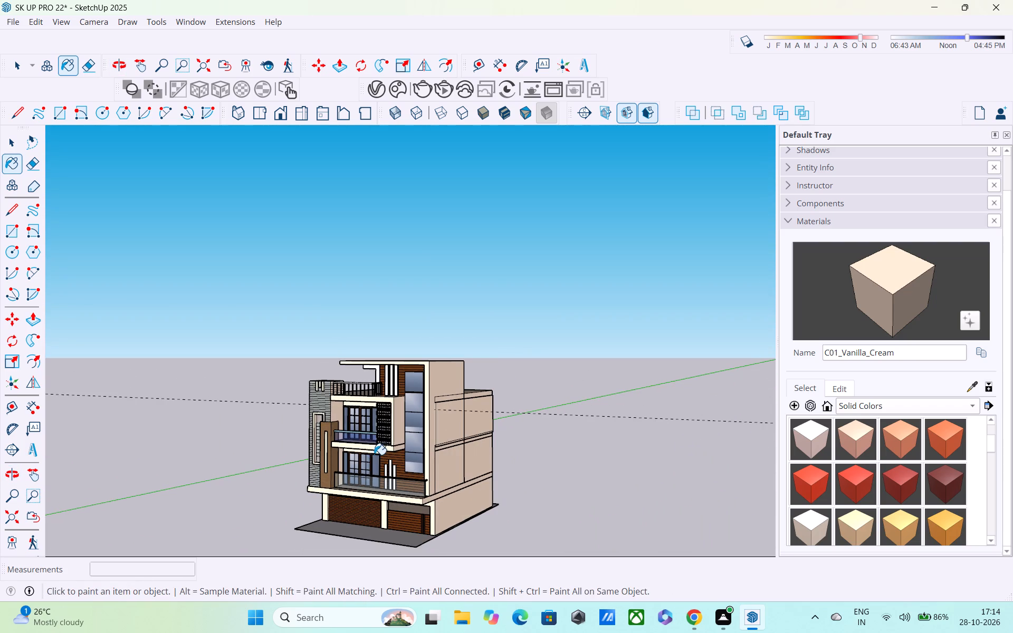
{"action": "scroll", "coordinate": [377, 456], "scroll_direction": "up", "scroll_amount": 13}
{"action": "left_click", "coordinate": [394, 457]}
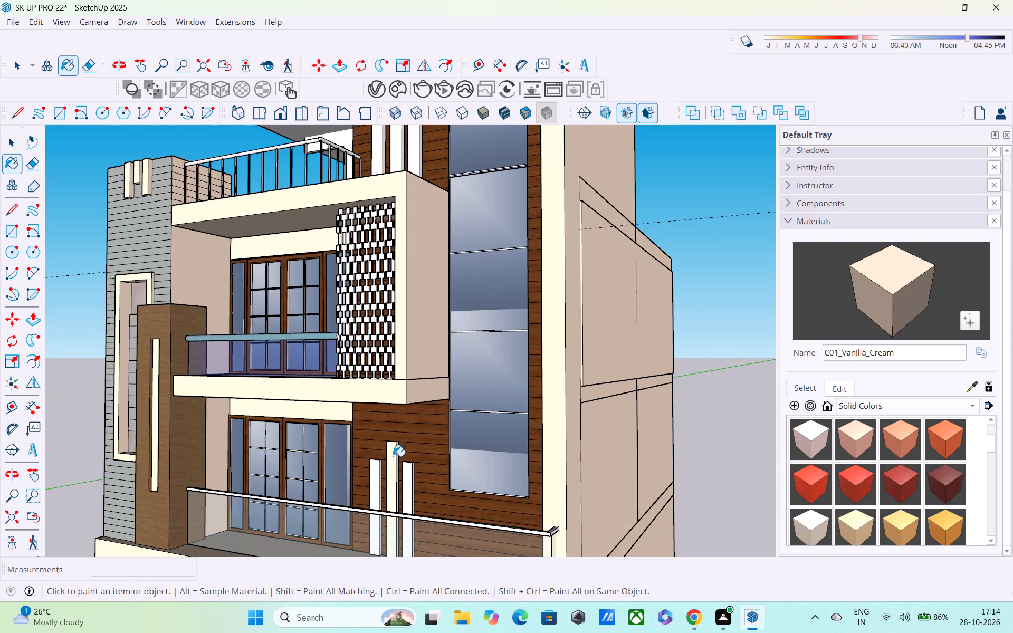
{"action": "left_click", "coordinate": [406, 486]}
{"action": "scroll", "coordinate": [404, 468], "scroll_direction": "up", "scroll_amount": 4}
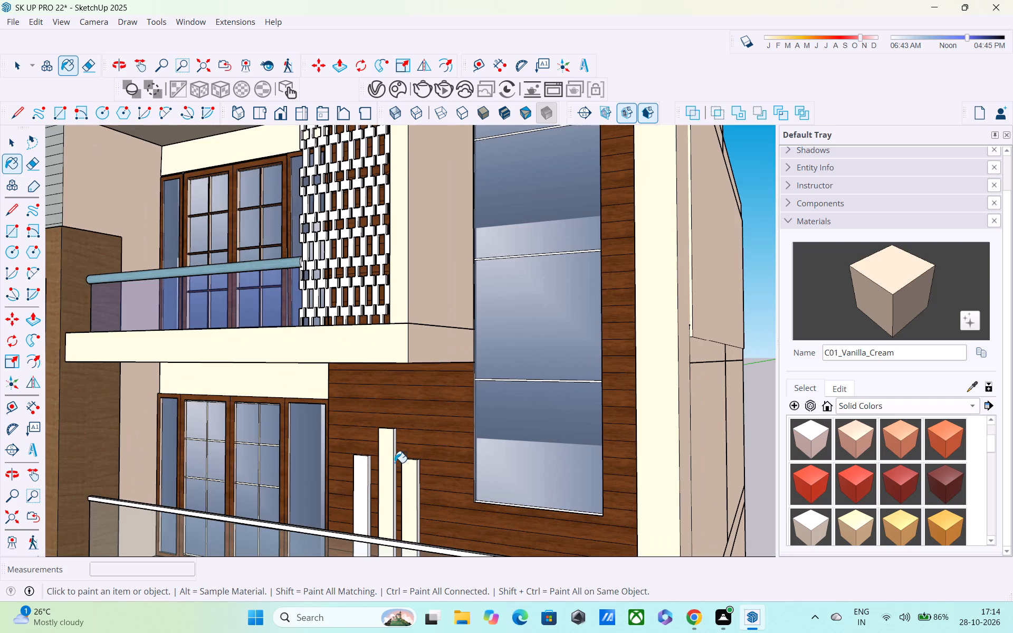
{"action": "scroll", "coordinate": [395, 463], "scroll_direction": "up", "scroll_amount": 4}
{"action": "left_click", "coordinate": [394, 425]}
{"action": "middle_click_drag", "start_coordinate": [392, 418], "coordinate": [392, 431]}
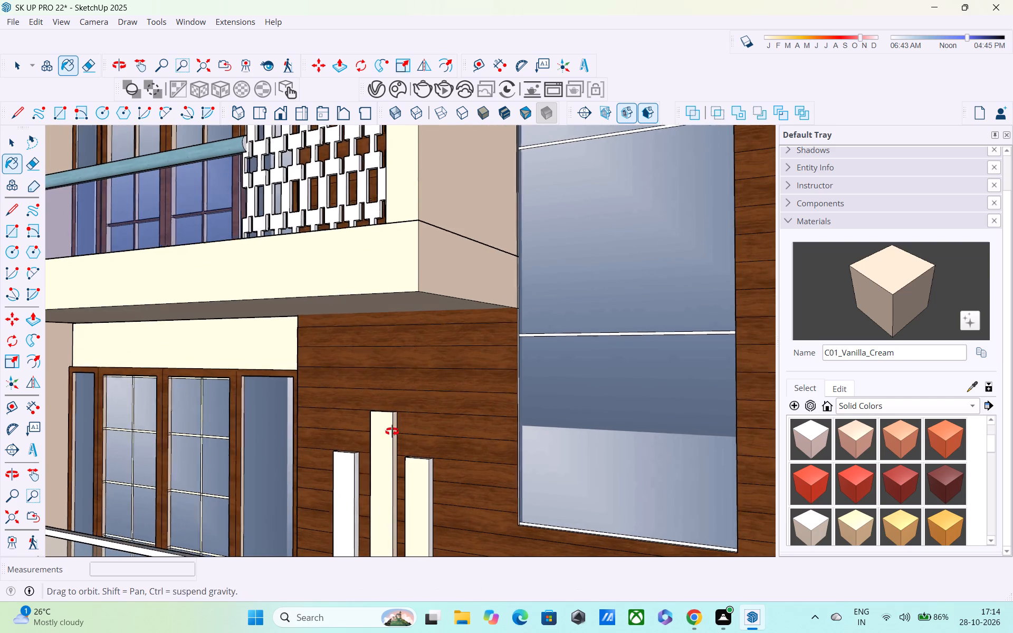
{"action": "middle_click_drag", "start_coordinate": [392, 431], "coordinate": [398, 477]}
{"action": "scroll", "coordinate": [391, 424], "scroll_direction": "up", "scroll_amount": 3}
{"action": "left_click", "coordinate": [378, 397]}
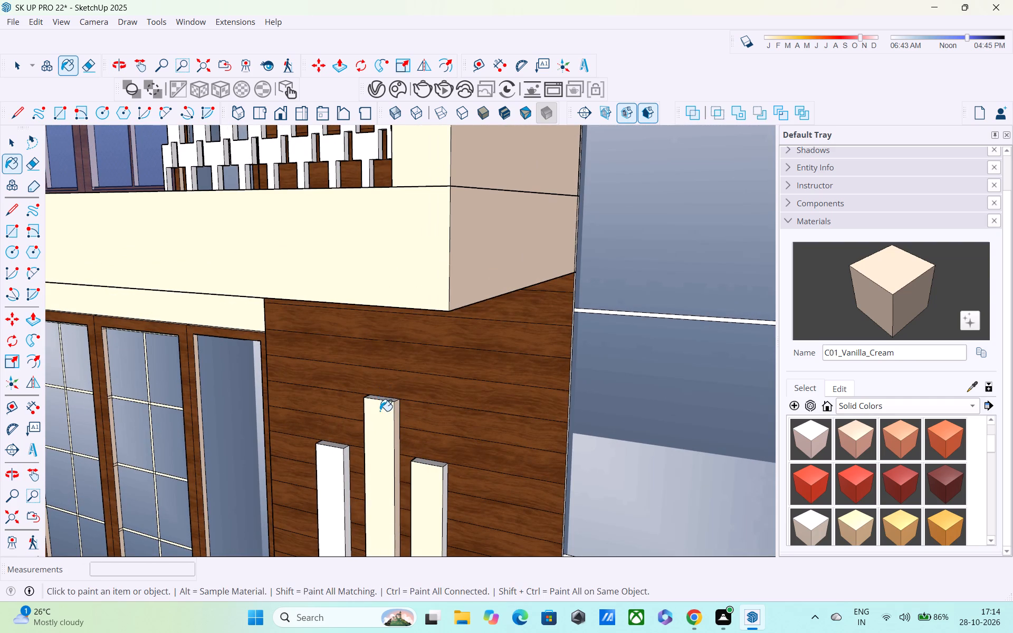
Paint the middle strip's left side and the left strip's front, top and both sides with C01_Vanilla_Cream.
{"action": "scroll", "coordinate": [380, 411], "scroll_direction": "up", "scroll_amount": 1}
{"action": "middle_click_drag", "start_coordinate": [380, 413], "coordinate": [584, 337]}
{"action": "middle_click_drag", "start_coordinate": [434, 420], "coordinate": [553, 418]}
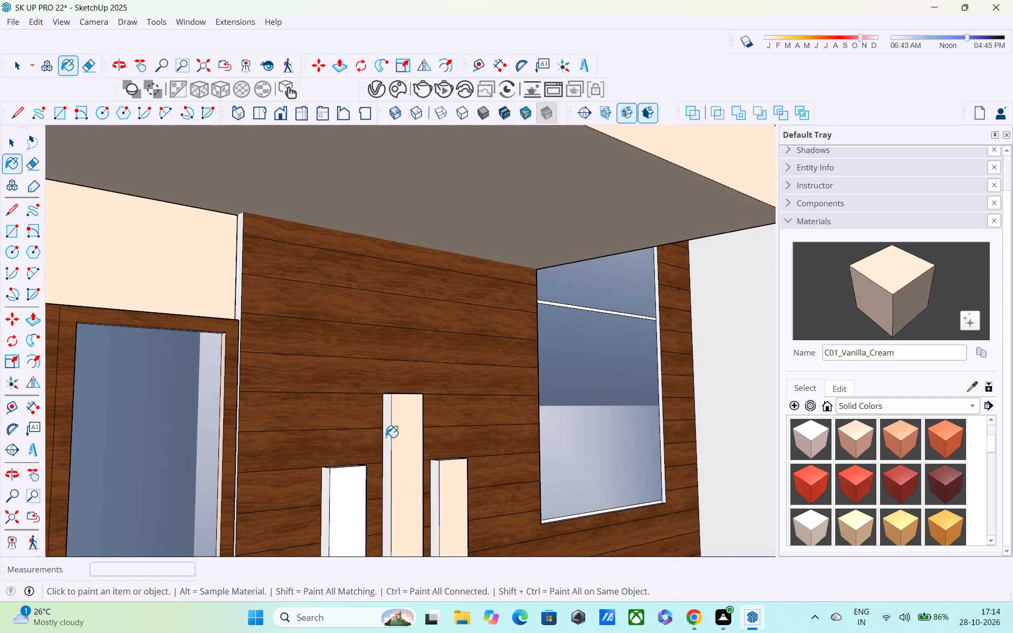
{"action": "left_click", "coordinate": [386, 437]}
{"action": "left_click", "coordinate": [344, 509]}
{"action": "left_click", "coordinate": [328, 483]}
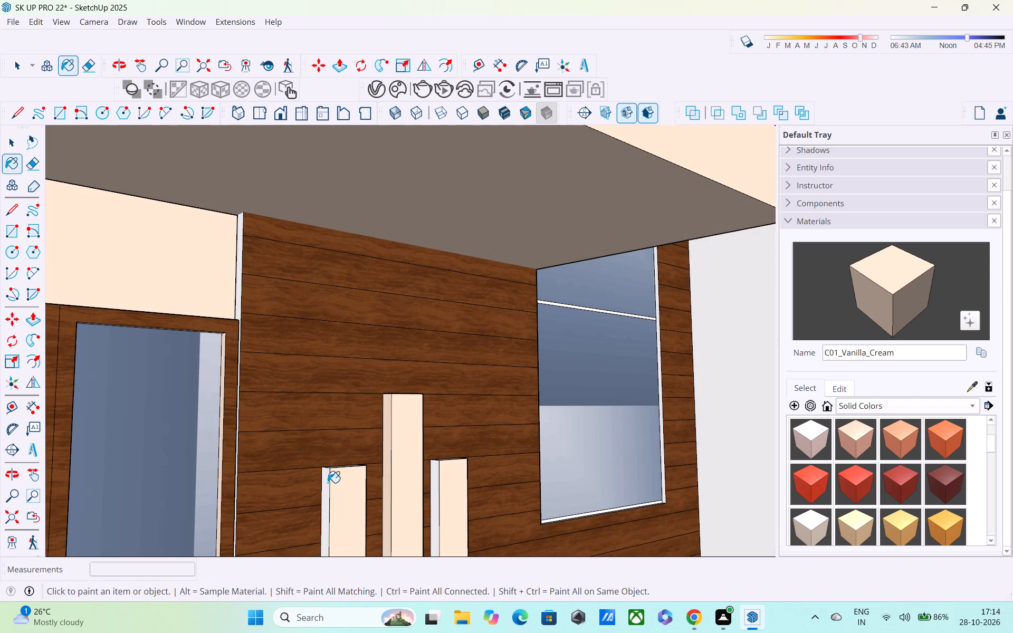
{"action": "middle_click_drag", "start_coordinate": [340, 469], "coordinate": [325, 523]}
{"action": "scroll", "coordinate": [335, 498], "scroll_direction": "up", "scroll_amount": 4}
{"action": "left_click", "coordinate": [335, 504]}
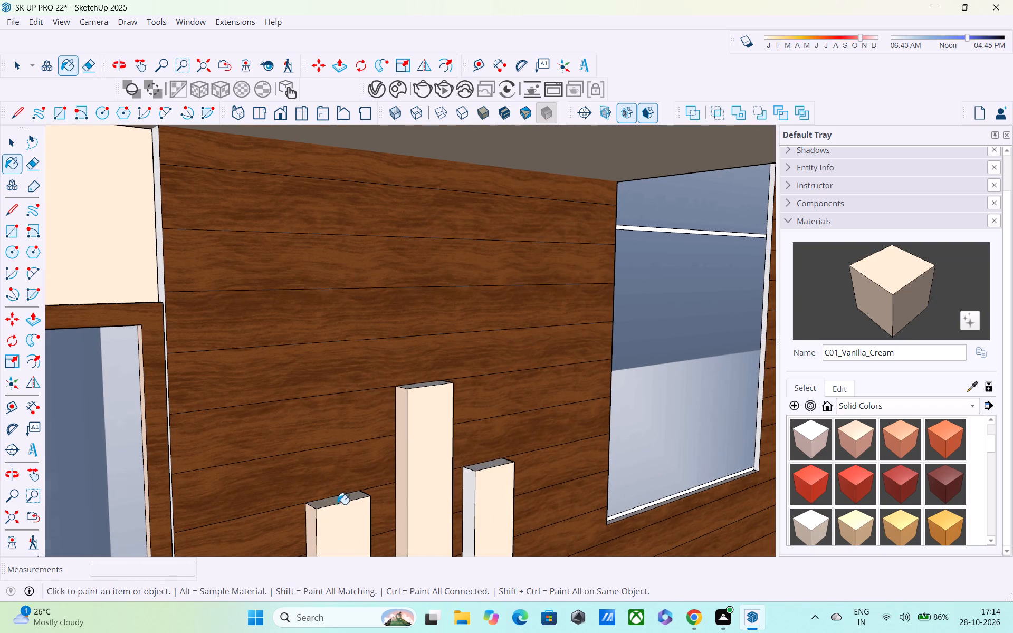
{"action": "middle_click_drag", "start_coordinate": [346, 502], "coordinate": [127, 420]}
{"action": "scroll", "coordinate": [263, 482], "scroll_direction": "up", "scroll_amount": 3}
{"action": "middle_click_drag", "start_coordinate": [261, 481], "coordinate": [138, 399]}
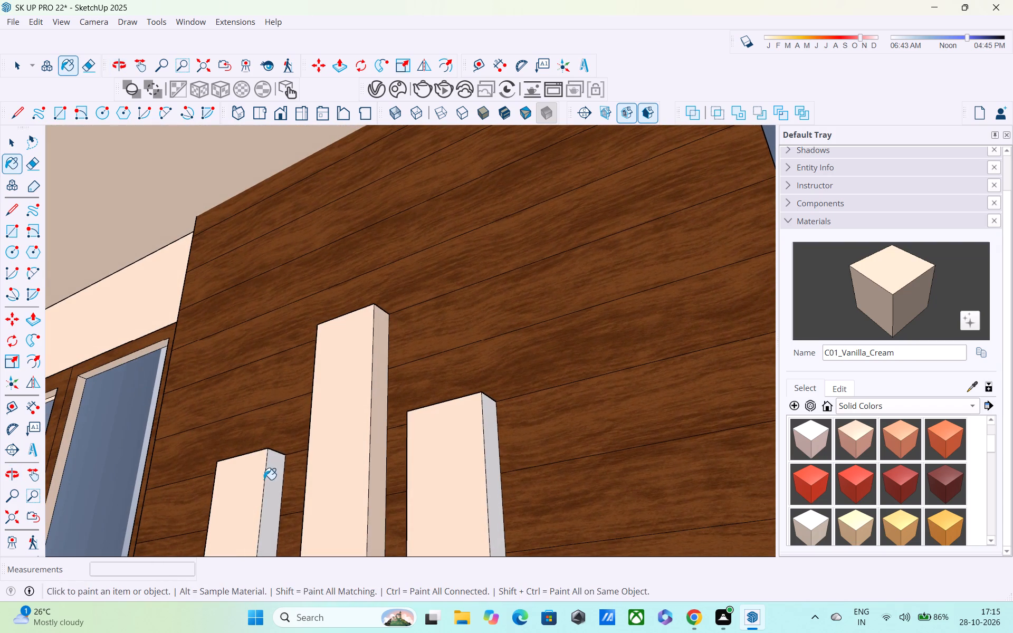
{"action": "left_click", "coordinate": [272, 485]}
Paint the right side and top face of the right vertical strip on the lower wood wall with C01_Vanilla_Cream.
{"action": "middle_click_drag", "start_coordinate": [301, 485], "coordinate": [297, 379]}
{"action": "scroll", "coordinate": [350, 402], "scroll_direction": "down", "scroll_amount": 4}
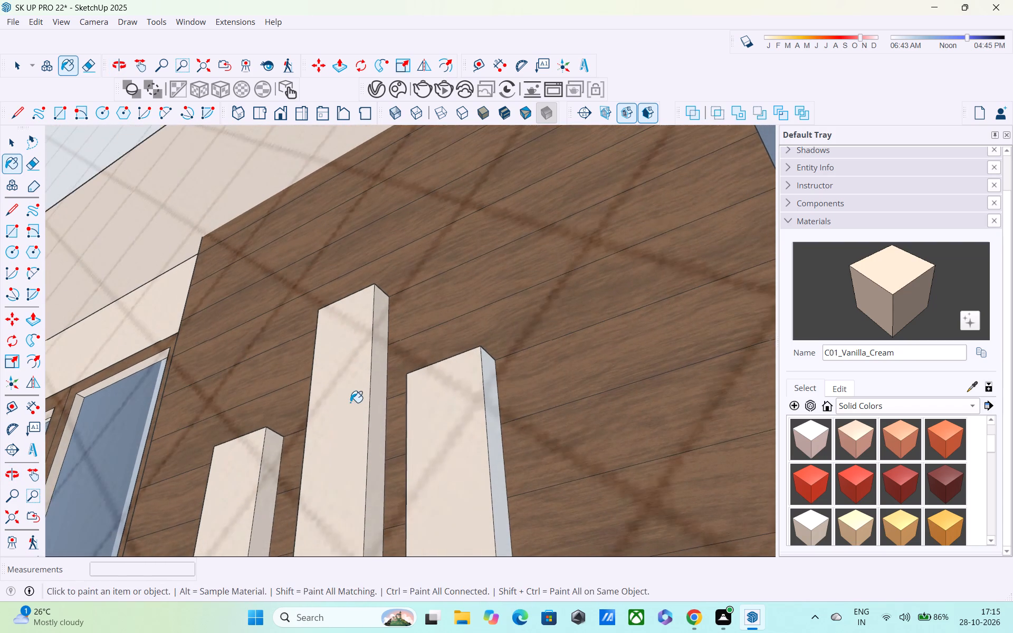
{"action": "middle_click_drag", "start_coordinate": [368, 397], "coordinate": [315, 624]}
{"action": "scroll", "coordinate": [356, 215], "scroll_direction": "down", "scroll_amount": 7}
{"action": "middle_click_drag", "start_coordinate": [360, 198], "coordinate": [377, 411]}
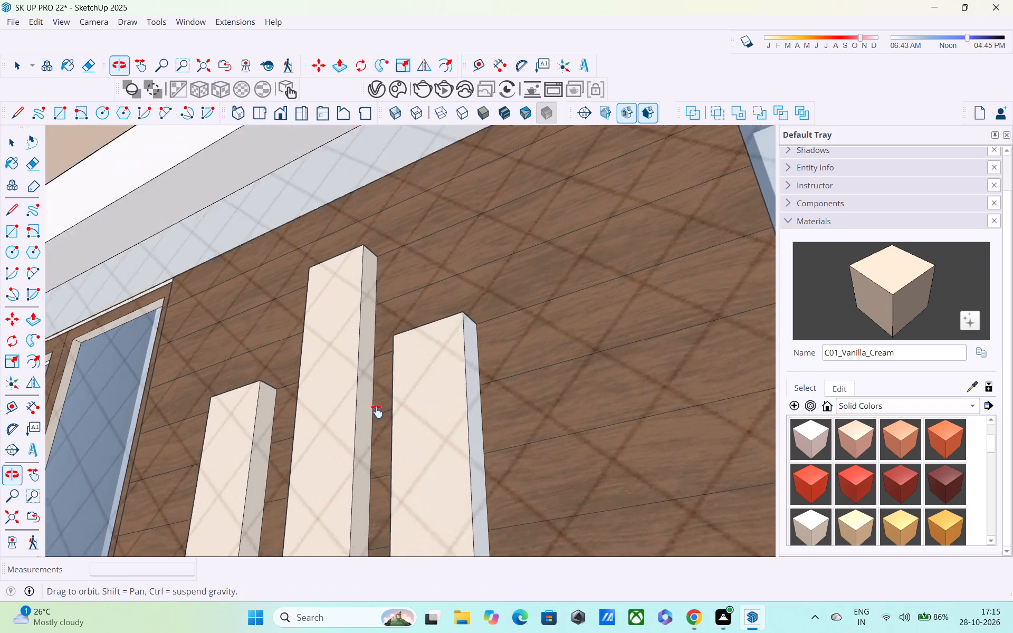
{"action": "middle_click_drag", "start_coordinate": [377, 411], "coordinate": [377, 423]}
{"action": "scroll", "coordinate": [377, 417], "scroll_direction": "down", "scroll_amount": 1, "text": "shift"}
{"action": "scroll", "coordinate": [377, 423], "scroll_direction": "up", "scroll_amount": 1}
{"action": "scroll", "coordinate": [359, 232], "scroll_direction": "down", "scroll_amount": 2}
{"action": "middle_click_drag", "start_coordinate": [359, 239], "coordinate": [388, 540]}
{"action": "middle_click_drag", "start_coordinate": [346, 104], "coordinate": [376, 372], "text": "shift"}
{"action": "middle_click_drag", "start_coordinate": [357, 233], "coordinate": [357, 246]}
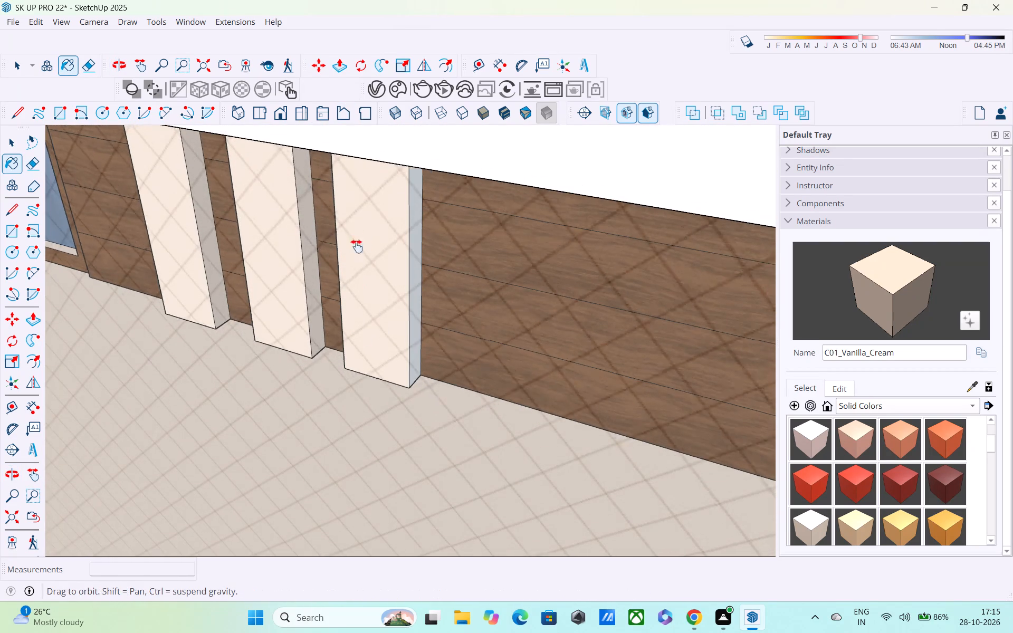
{"action": "middle_click_drag", "start_coordinate": [357, 246], "coordinate": [358, 432]}
{"action": "middle_click_drag", "start_coordinate": [347, 205], "coordinate": [15, 305], "text": "shift"}
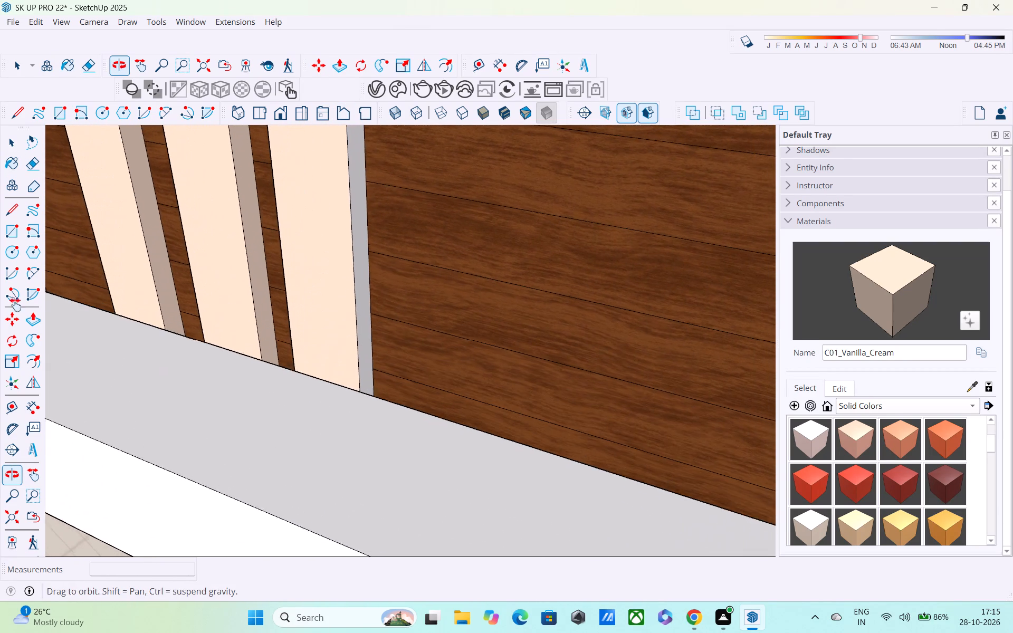
{"action": "middle_click_drag", "start_coordinate": [15, 305], "coordinate": [10, 305], "text": "shift"}
{"action": "left_click", "coordinate": [352, 214]}
{"action": "middle_click_drag", "start_coordinate": [333, 197], "coordinate": [389, 391]}
{"action": "scroll", "coordinate": [313, 204], "scroll_direction": "down", "scroll_amount": 4}
{"action": "middle_click_drag", "start_coordinate": [312, 210], "coordinate": [340, 451]}
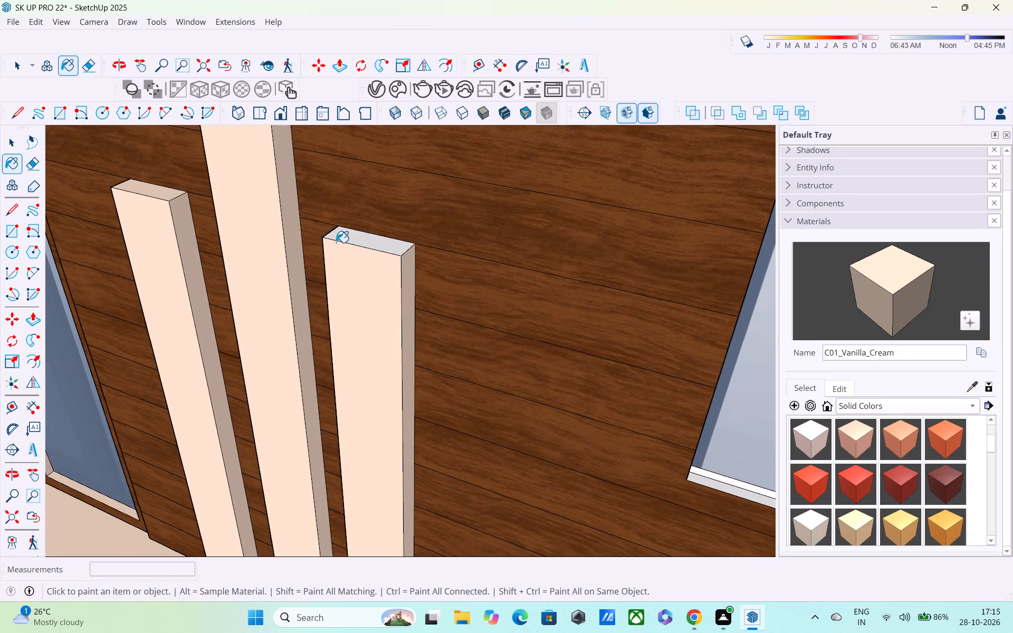
{"action": "left_click", "coordinate": [342, 239]}
Paint the top face of the tall middle strip on the lower wood wall with C01_Vanilla_Cream.
{"action": "middle_click_drag", "start_coordinate": [339, 238], "coordinate": [394, 459]}
{"action": "middle_click_drag", "start_coordinate": [305, 316], "coordinate": [305, 206]}
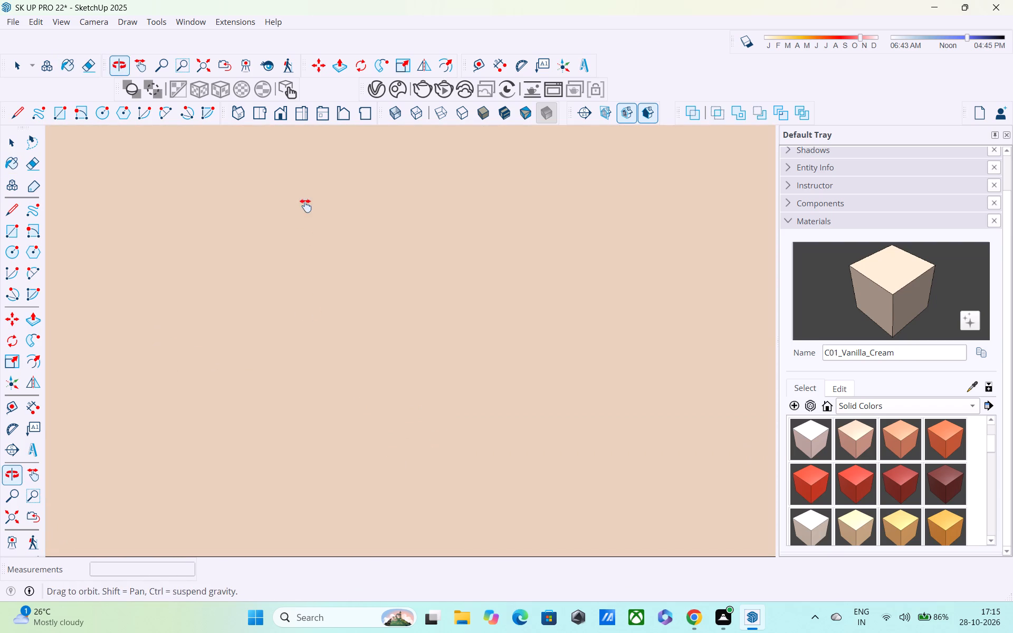
{"action": "middle_click_drag", "start_coordinate": [305, 206], "coordinate": [306, 200]}
{"action": "left_click", "coordinate": [20, 524]}
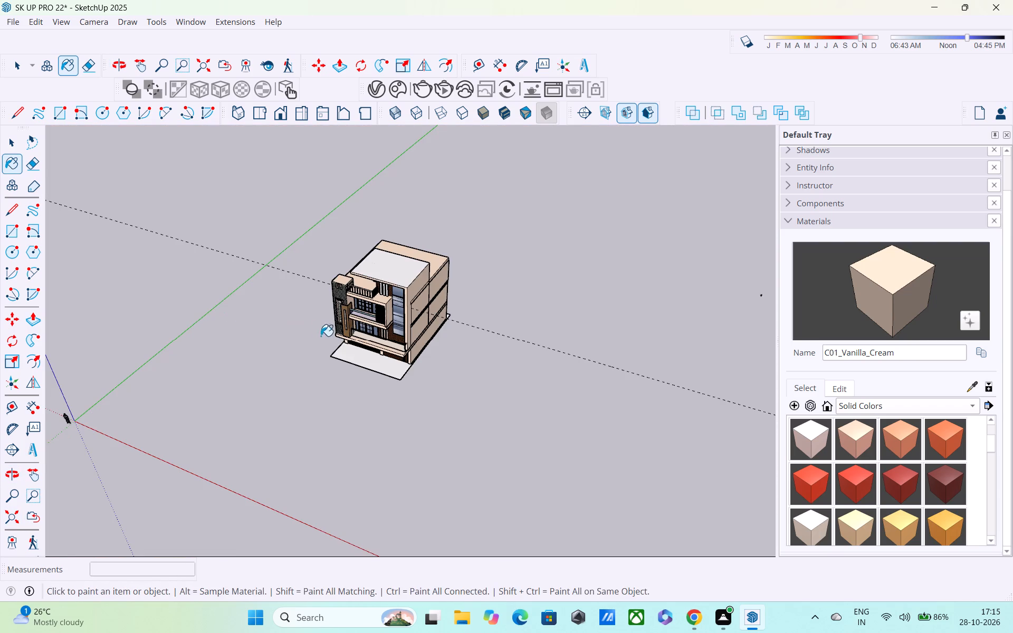
{"action": "scroll", "coordinate": [331, 337], "scroll_direction": "up", "scroll_amount": 14}
{"action": "middle_click_drag", "start_coordinate": [379, 301], "coordinate": [413, 226]}
{"action": "scroll", "coordinate": [539, 366], "scroll_direction": "up", "scroll_amount": 4}
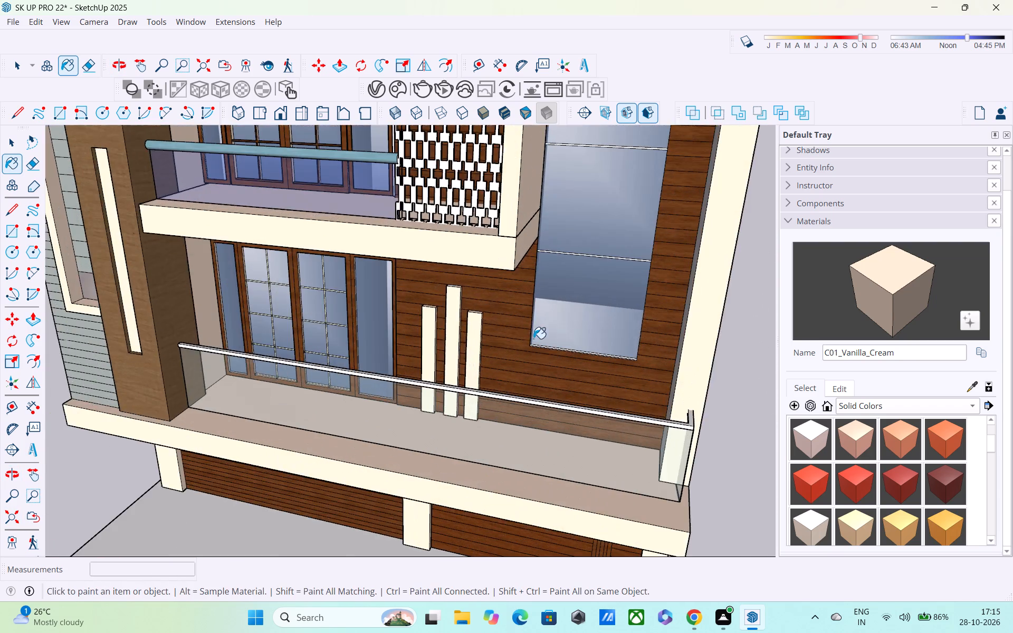
{"action": "scroll", "coordinate": [533, 339], "scroll_direction": "up", "scroll_amount": 9}
{"action": "scroll", "coordinate": [436, 281], "scroll_direction": "up", "scroll_amount": 4}
{"action": "middle_click_drag", "start_coordinate": [432, 267], "coordinate": [432, 296]}
{"action": "scroll", "coordinate": [434, 266], "scroll_direction": "up", "scroll_amount": 5}
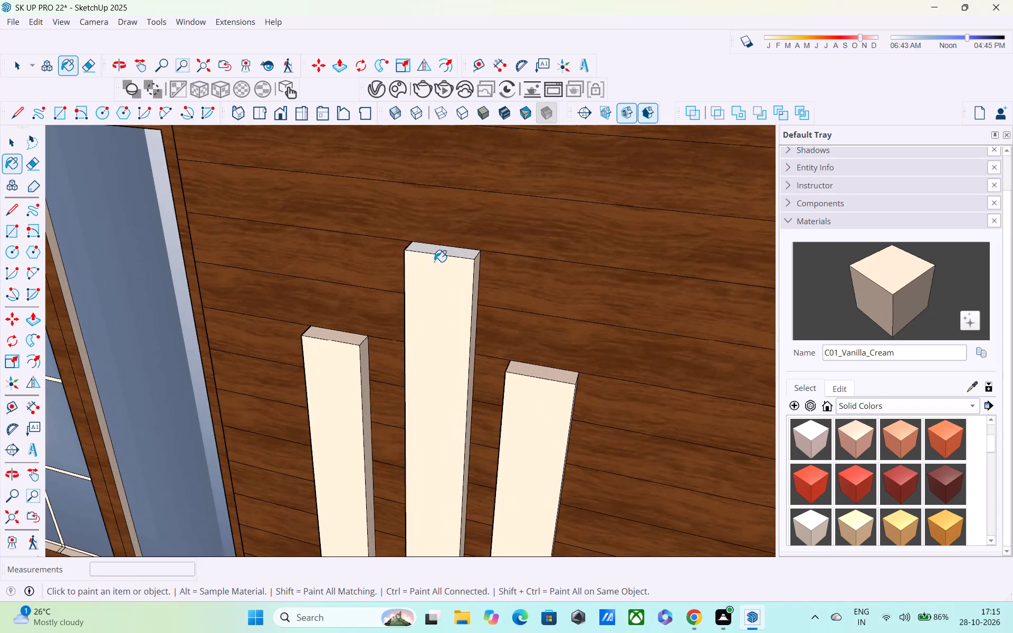
{"action": "left_click", "coordinate": [435, 251]}
Paint the front faces of the three tall vertical strips on the top-floor wood wall with C01_Vanilla_Cream.
{"action": "scroll", "coordinate": [435, 251], "scroll_direction": "down", "scroll_amount": 6}
{"action": "middle_click_drag", "start_coordinate": [435, 267], "coordinate": [448, 156]}
{"action": "scroll", "coordinate": [443, 171], "scroll_direction": "down", "scroll_amount": 7}
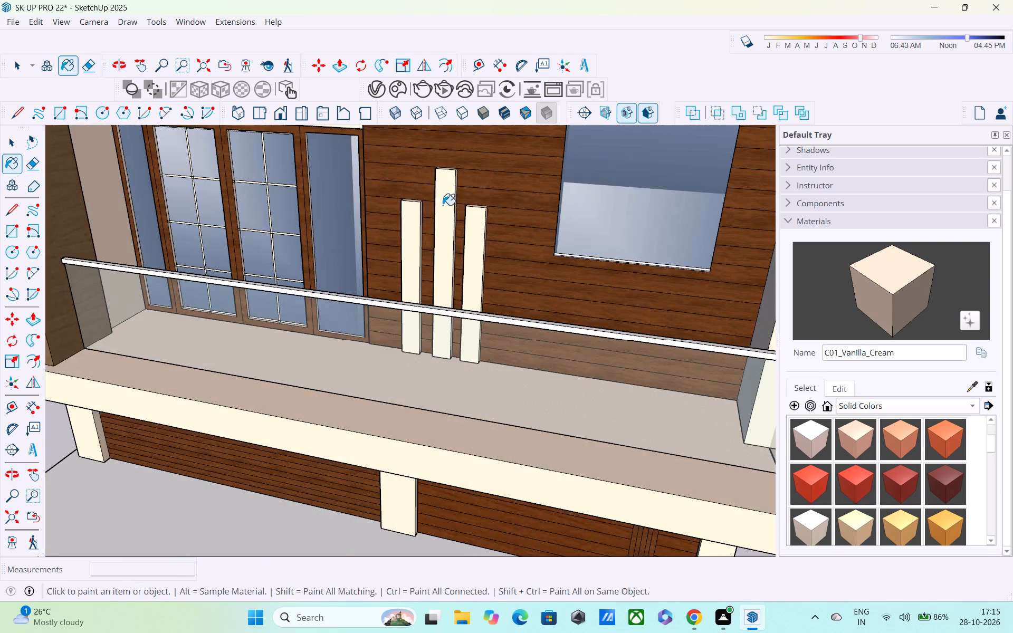
{"action": "middle_click_drag", "start_coordinate": [435, 354], "coordinate": [442, 212]}
{"action": "scroll", "coordinate": [442, 212], "scroll_direction": "up", "scroll_amount": 1}
{"action": "scroll", "coordinate": [440, 218], "scroll_direction": "down", "scroll_amount": 5}
{"action": "middle_click_drag", "start_coordinate": [455, 358], "coordinate": [457, 402], "text": "shift"}
{"action": "scroll", "coordinate": [457, 402], "scroll_direction": "up", "scroll_amount": 1, "text": "shift"}
{"action": "scroll", "coordinate": [430, 248], "scroll_direction": "down", "scroll_amount": 1}
{"action": "middle_click_drag", "start_coordinate": [457, 290], "coordinate": [525, 570], "text": "shift"}
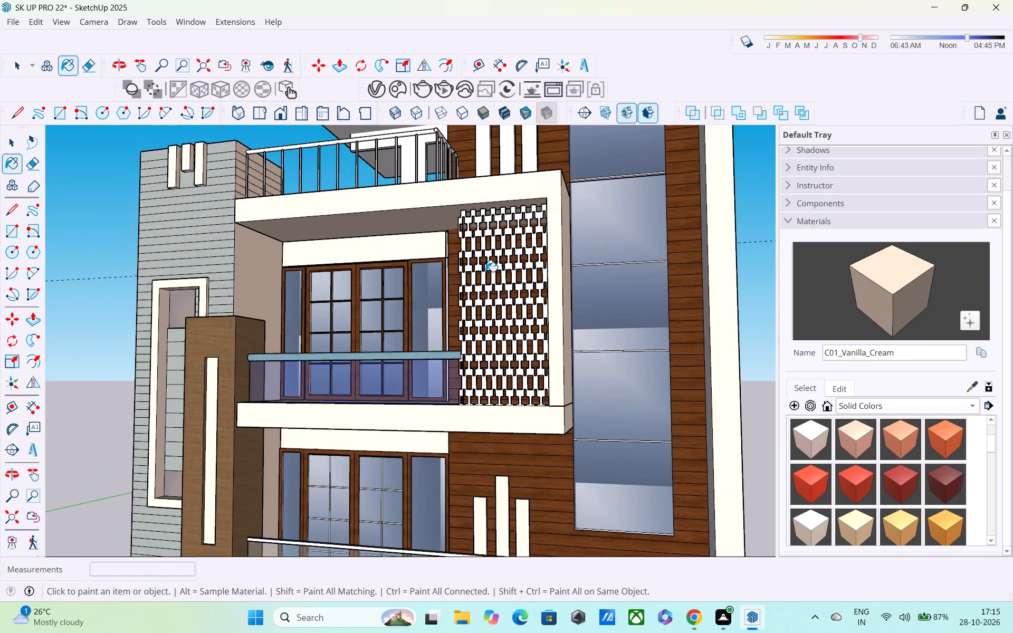
{"action": "middle_click_drag", "start_coordinate": [485, 244], "coordinate": [485, 467]}
{"action": "scroll", "coordinate": [486, 305], "scroll_direction": "up", "scroll_amount": 4}
{"action": "left_click", "coordinate": [490, 267]}
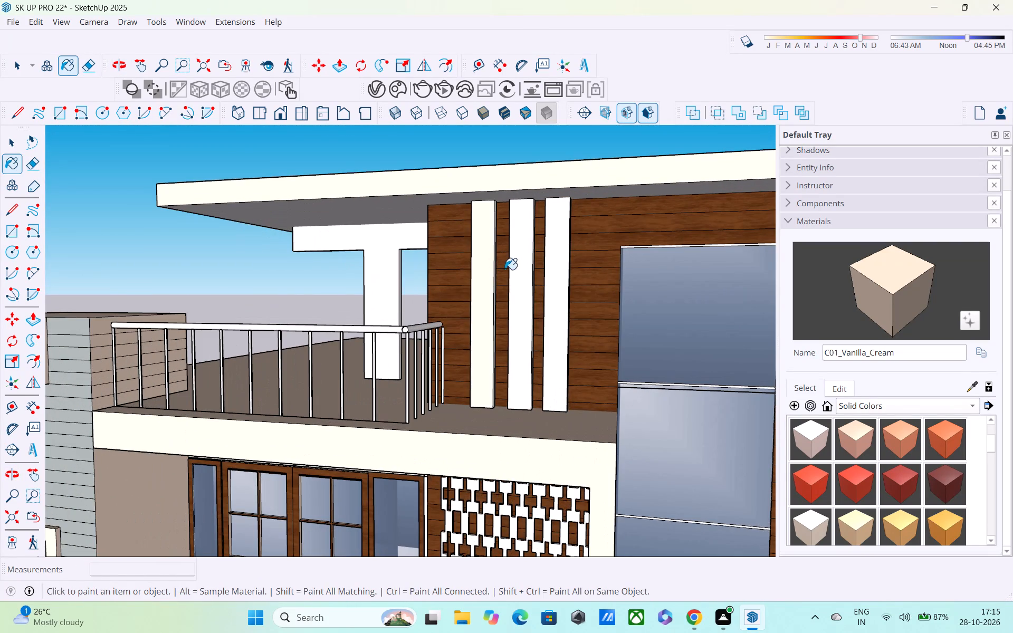
{"action": "left_click", "coordinate": [513, 276]}
{"action": "left_click", "coordinate": [558, 265]}
Paint the right sides of the three tall top-floor vertical strips with C01_Vanilla_Cream.
{"action": "scroll", "coordinate": [553, 265], "scroll_direction": "up", "scroll_amount": 1}
{"action": "middle_click_drag", "start_coordinate": [553, 265], "coordinate": [527, 265]}
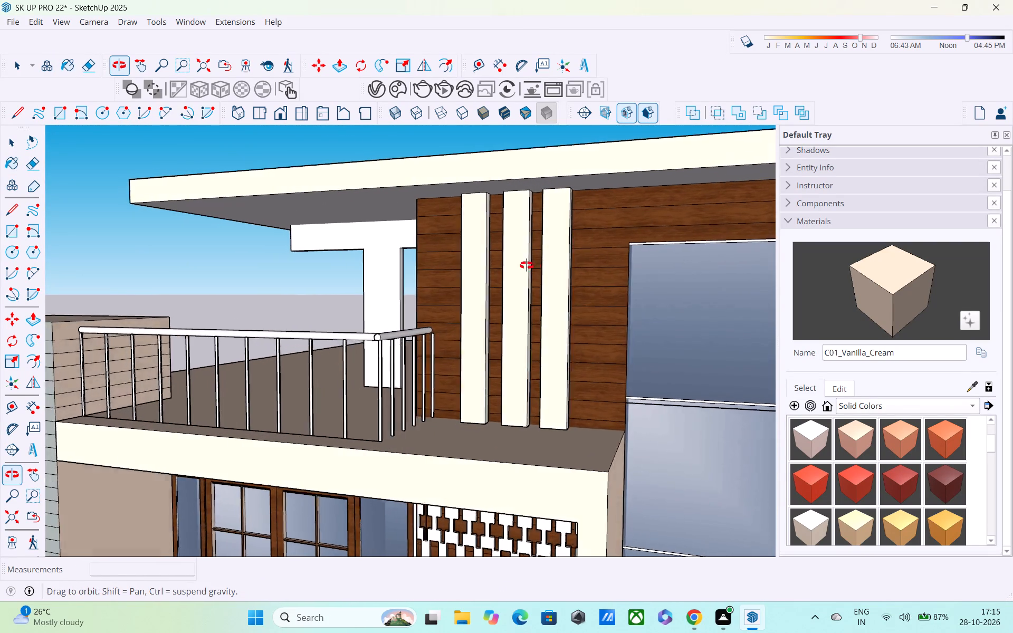
{"action": "middle_click_drag", "start_coordinate": [527, 265], "coordinate": [428, 273]}
{"action": "scroll", "coordinate": [438, 267], "scroll_direction": "up", "scroll_amount": 5}
{"action": "left_click", "coordinate": [496, 245]}
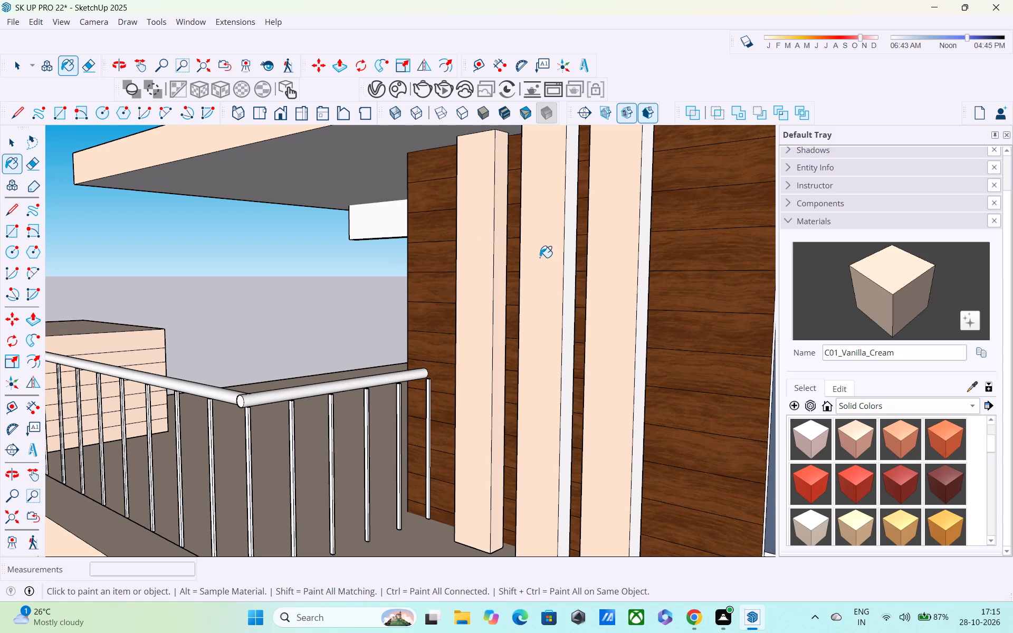
{"action": "left_click", "coordinate": [565, 270]}
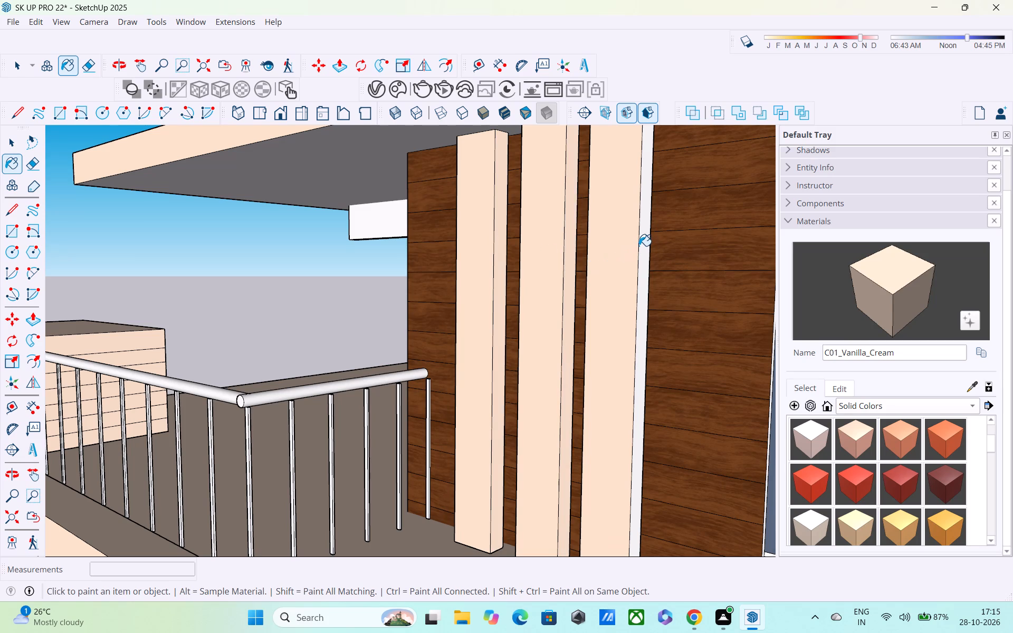
{"action": "left_click", "coordinate": [639, 246]}
{"action": "left_click", "coordinate": [643, 242]}
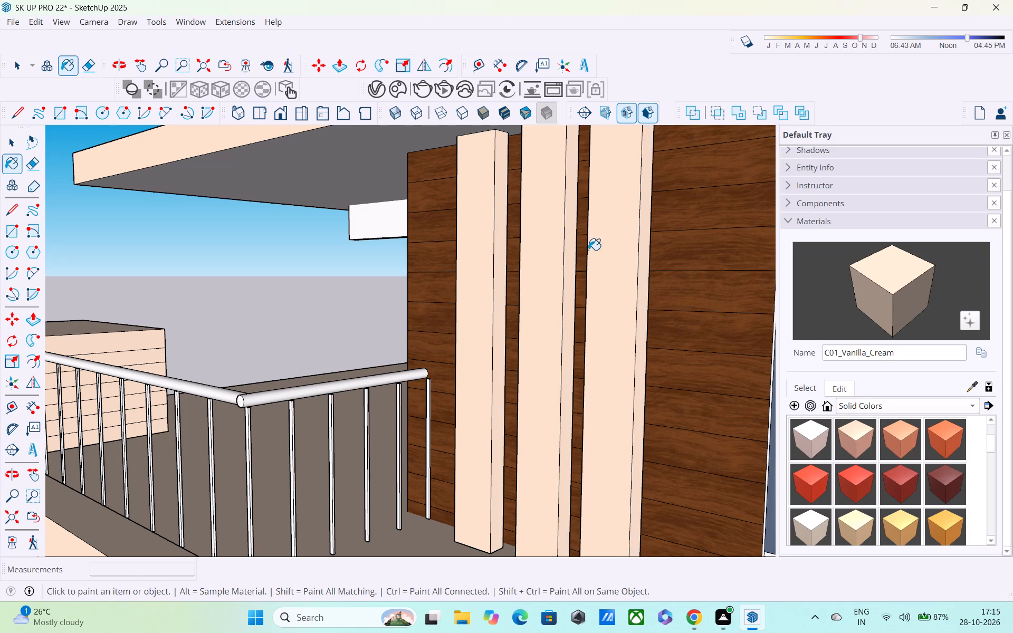
Paint the left sides of the three tall top-floor vertical strips with C01_Vanilla_Cream.
{"action": "middle_click_drag", "start_coordinate": [588, 251], "coordinate": [861, 254]}
{"action": "scroll", "coordinate": [521, 261], "scroll_direction": "up", "scroll_amount": 4}
{"action": "middle_click_drag", "start_coordinate": [561, 244], "coordinate": [620, 253]}
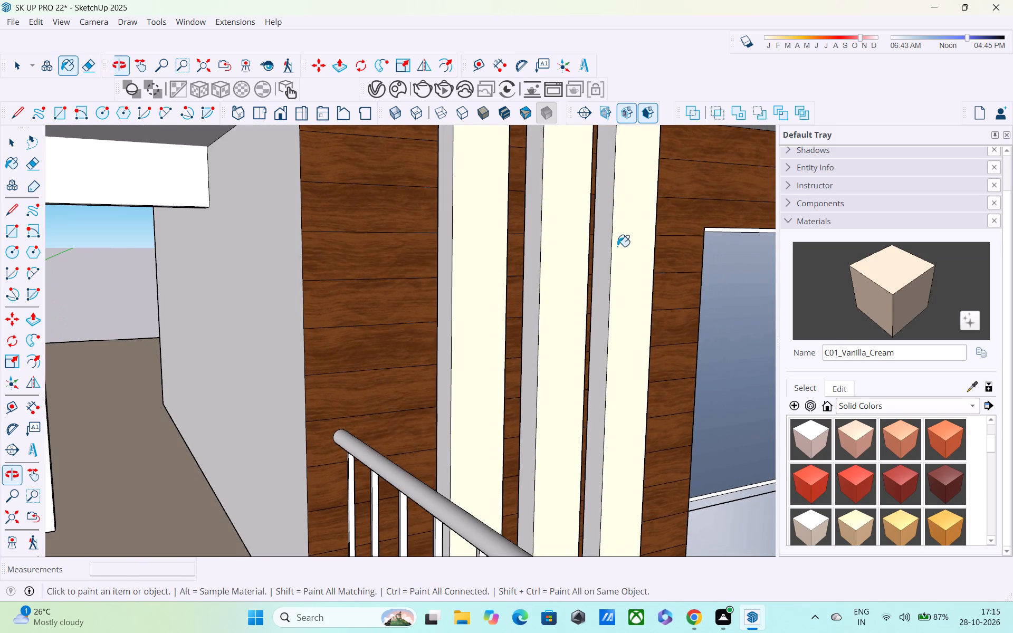
{"action": "left_click", "coordinate": [601, 234]}
{"action": "left_click", "coordinate": [531, 257]}
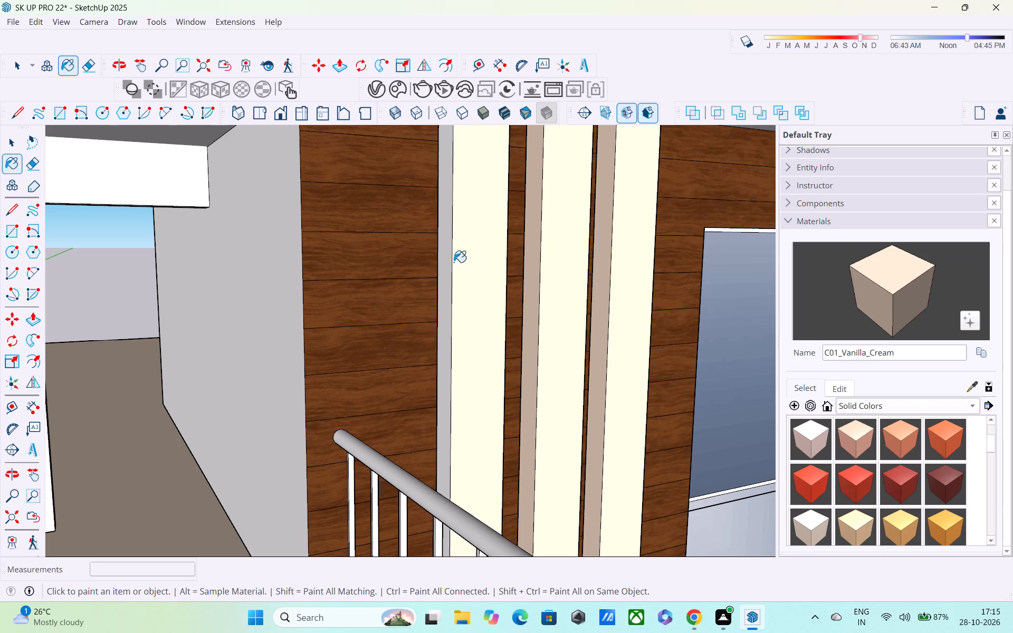
{"action": "left_click", "coordinate": [447, 257]}
Paint the plain side wall of the top-floor room, facing the terrace, with C01_Vanilla_Cream.
{"action": "middle_click_drag", "start_coordinate": [456, 261], "coordinate": [590, 426]}
{"action": "middle_click_drag", "start_coordinate": [587, 418], "coordinate": [585, 533]}
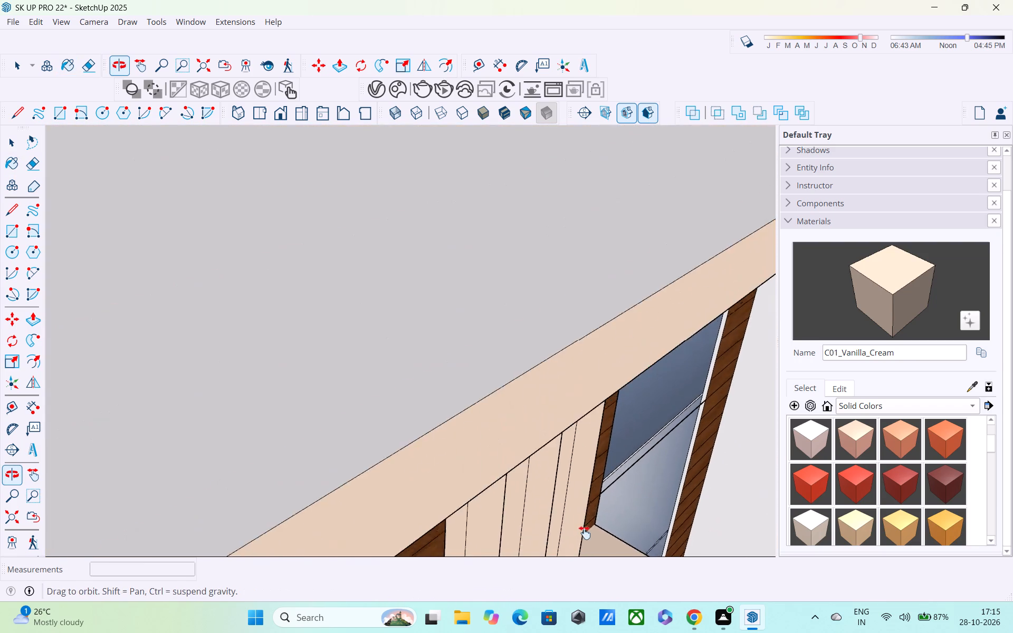
{"action": "middle_click_drag", "start_coordinate": [585, 533], "coordinate": [572, 491]}
{"action": "middle_click_drag", "start_coordinate": [539, 371], "coordinate": [574, 260]}
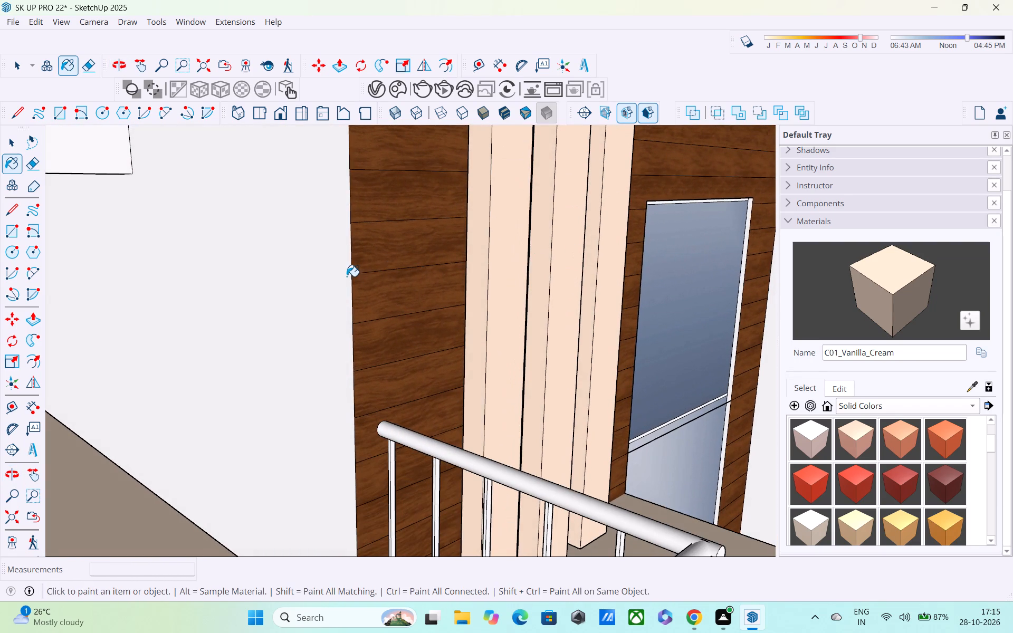
{"action": "left_click", "coordinate": [337, 276]}
Paint the terrace's T-shaped pillar and beam with C01_Vanilla_Cream: front face, pillar's outer side, beam end and rear face.
{"action": "middle_click_drag", "start_coordinate": [336, 278], "coordinate": [518, 237]}
{"action": "scroll", "coordinate": [518, 237], "scroll_direction": "down", "scroll_amount": 4}
{"action": "middle_click_drag", "start_coordinate": [432, 257], "coordinate": [351, 302]}
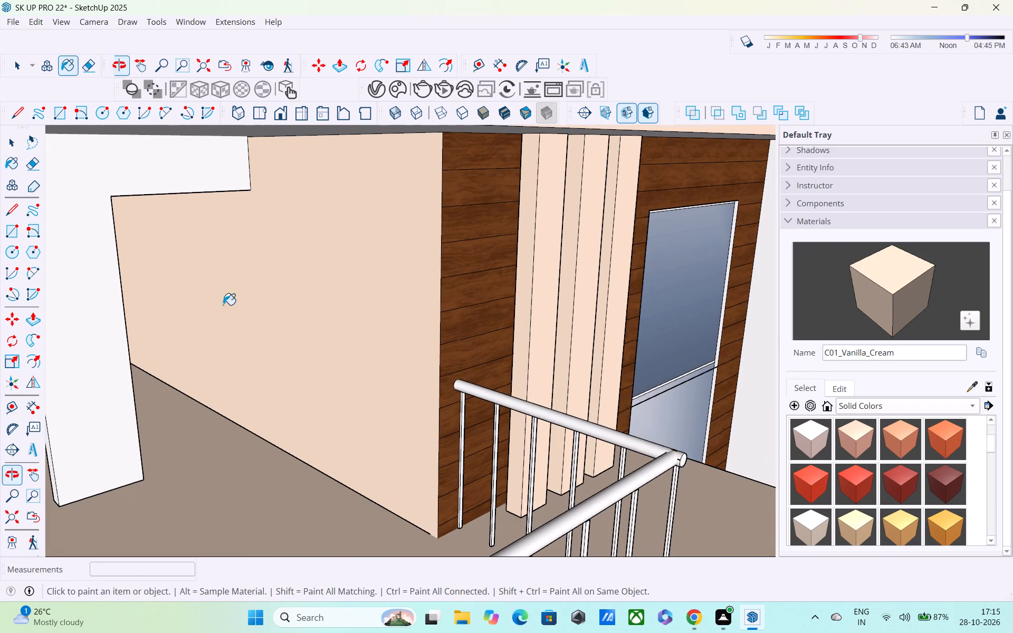
{"action": "left_click", "coordinate": [116, 290]}
{"action": "middle_click_drag", "start_coordinate": [125, 235], "coordinate": [431, 195], "text": "shift"}
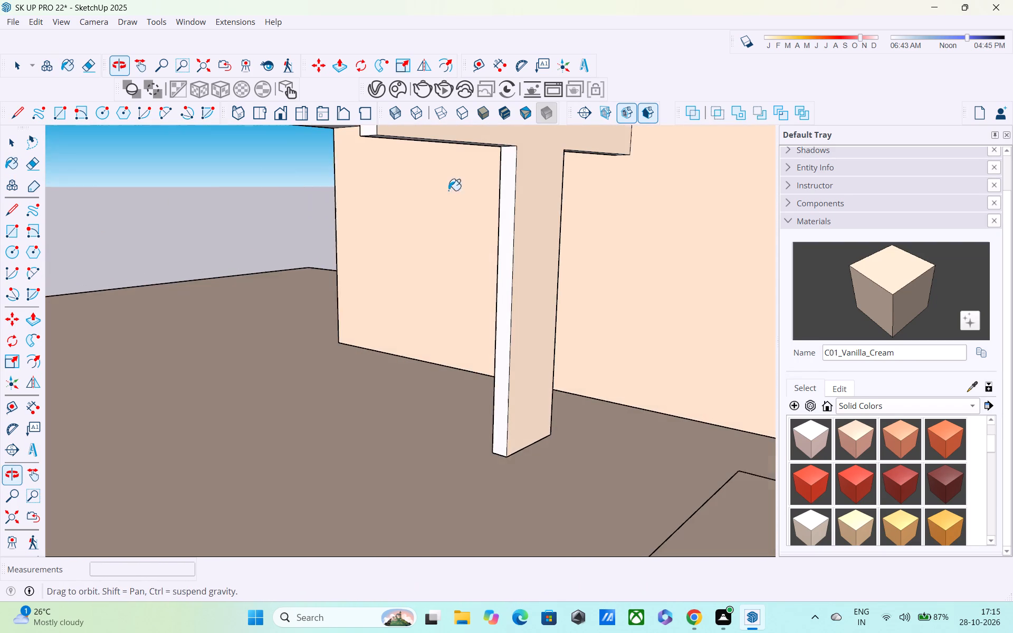
{"action": "left_click", "coordinate": [503, 230]}
{"action": "scroll", "coordinate": [508, 235], "scroll_direction": "down", "scroll_amount": 1}
{"action": "middle_click_drag", "start_coordinate": [510, 240], "coordinate": [670, 244]}
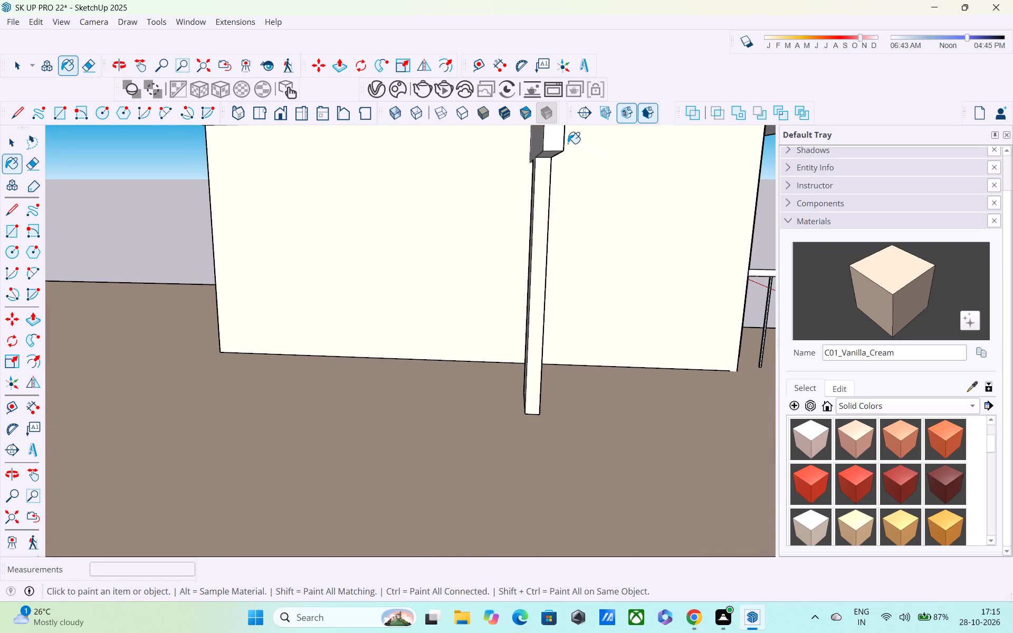
{"action": "left_click", "coordinate": [558, 139]}
{"action": "middle_click_drag", "start_coordinate": [550, 184], "coordinate": [754, 197]}
{"action": "left_click", "coordinate": [618, 212]}
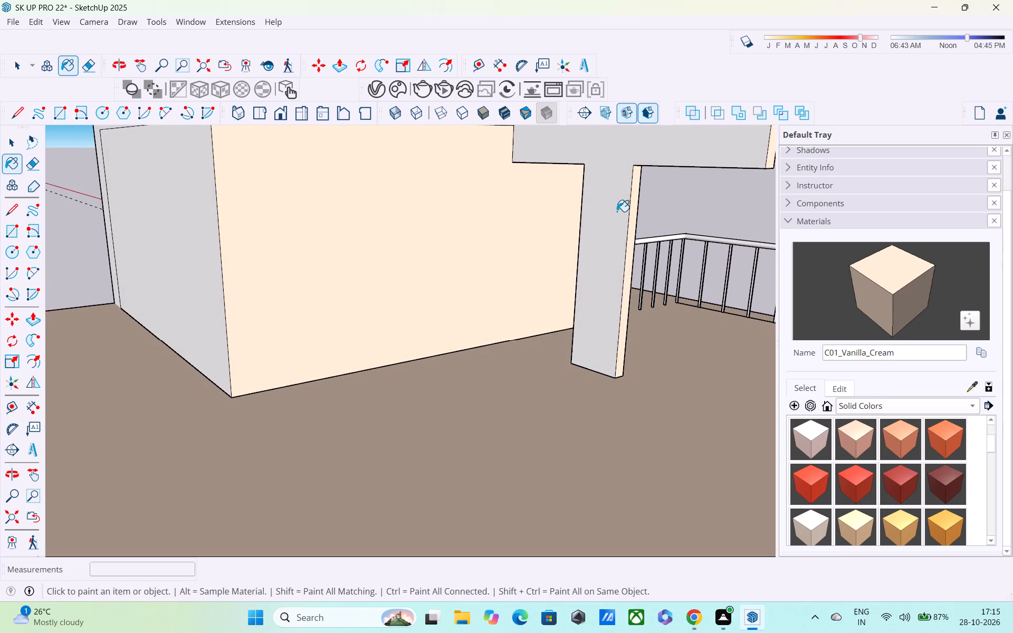
Paint the narrow side of the T-shaped terrace pillar that faces the wood wall with C01_Vanilla_Cream.
{"action": "middle_click_drag", "start_coordinate": [607, 181], "coordinate": [806, 150]}
{"action": "scroll", "coordinate": [692, 187], "scroll_direction": "up", "scroll_amount": 9}
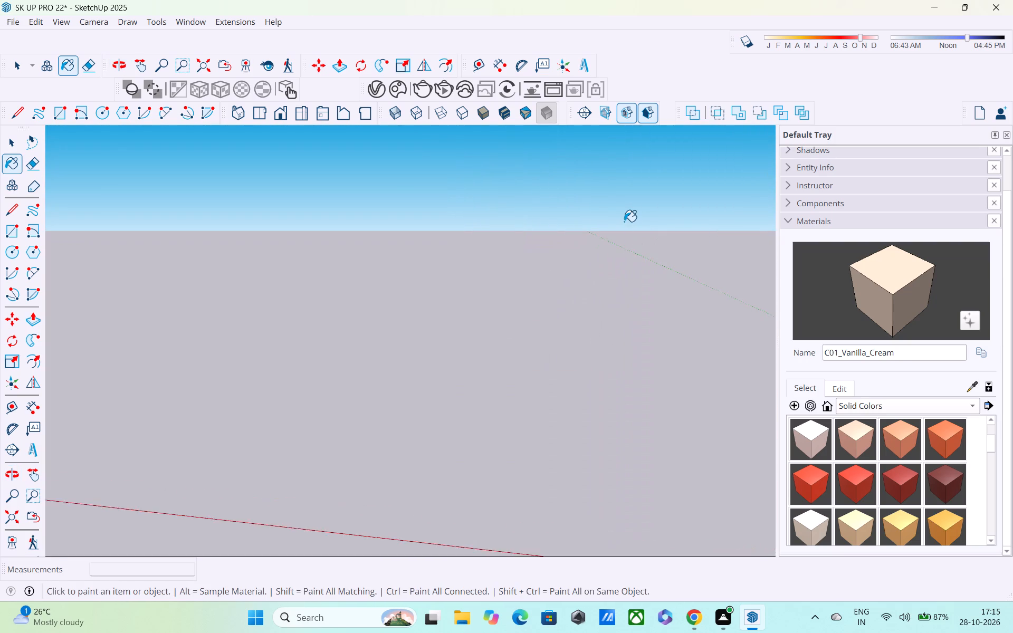
{"action": "scroll", "coordinate": [625, 223], "scroll_direction": "down", "scroll_amount": 7}
{"action": "middle_click_drag", "start_coordinate": [628, 224], "coordinate": [0, 270]}
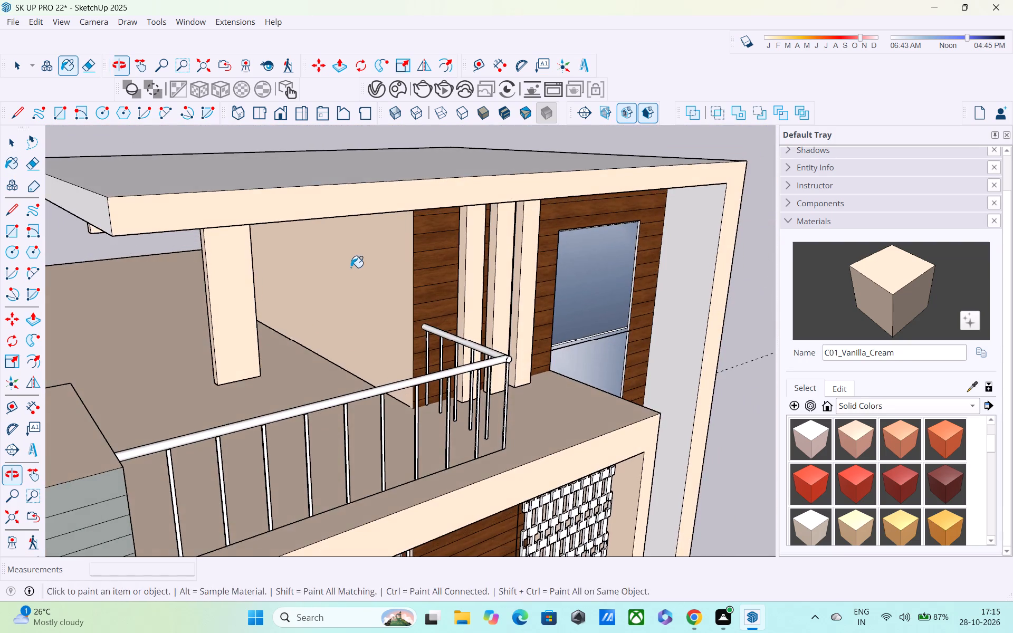
{"action": "scroll", "coordinate": [347, 273], "scroll_direction": "up", "scroll_amount": 1}
{"action": "middle_click_drag", "start_coordinate": [331, 284], "coordinate": [88, 232]}
{"action": "scroll", "coordinate": [281, 262], "scroll_direction": "up", "scroll_amount": 5}
{"action": "scroll", "coordinate": [342, 247], "scroll_direction": "down", "scroll_amount": 4}
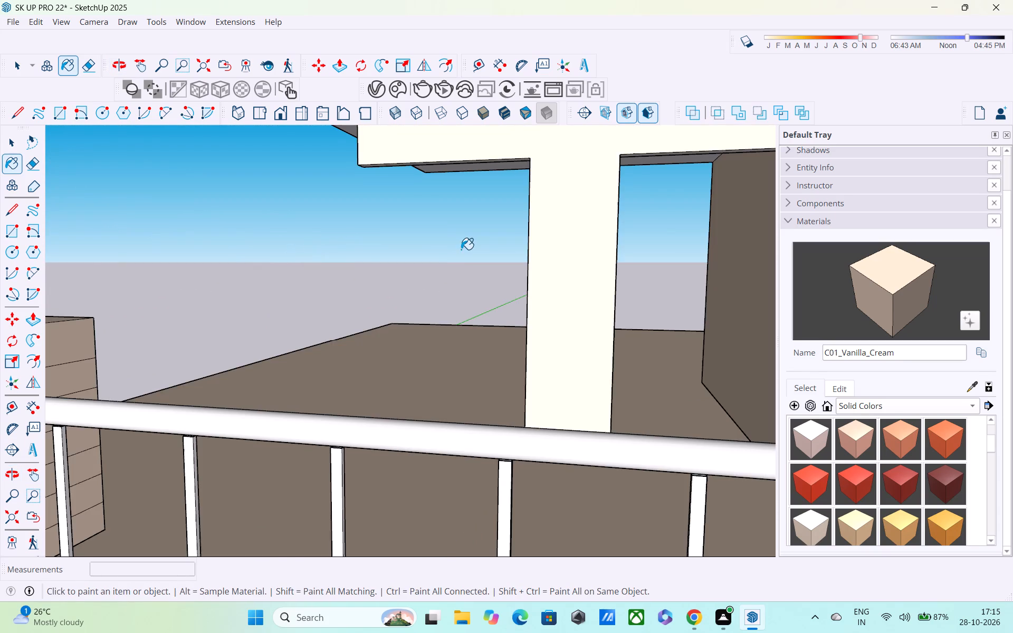
{"action": "middle_click_drag", "start_coordinate": [461, 250], "coordinate": [381, 236]}
{"action": "scroll", "coordinate": [305, 247], "scroll_direction": "down", "scroll_amount": 1}
{"action": "scroll", "coordinate": [395, 238], "scroll_direction": "up", "scroll_amount": 1}
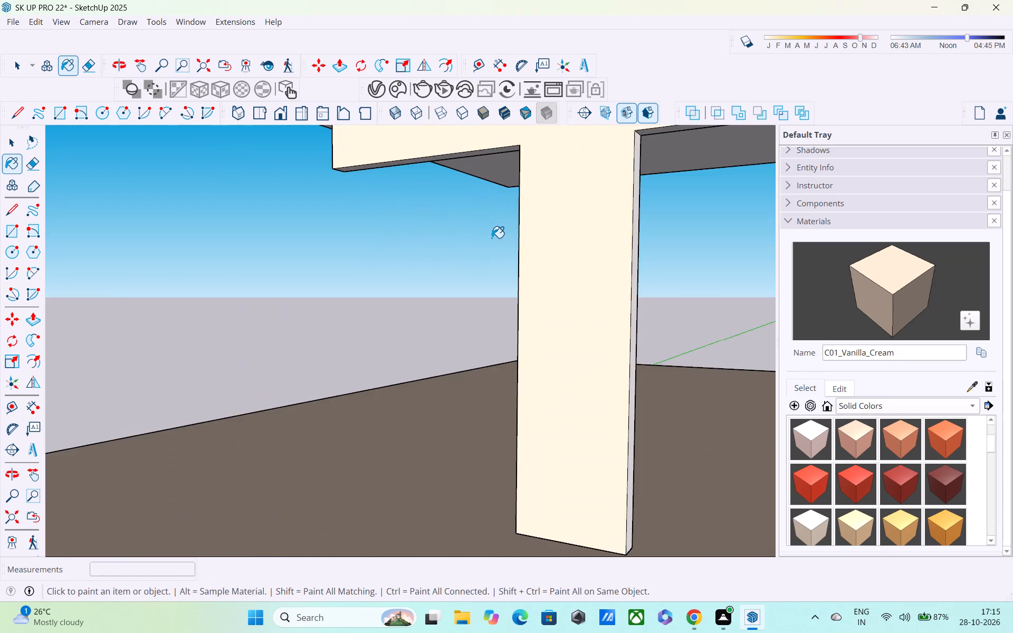
{"action": "scroll", "coordinate": [492, 238], "scroll_direction": "down", "scroll_amount": 1}
{"action": "scroll", "coordinate": [571, 228], "scroll_direction": "up", "scroll_amount": 4}
{"action": "scroll", "coordinate": [567, 222], "scroll_direction": "down", "scroll_amount": 4}
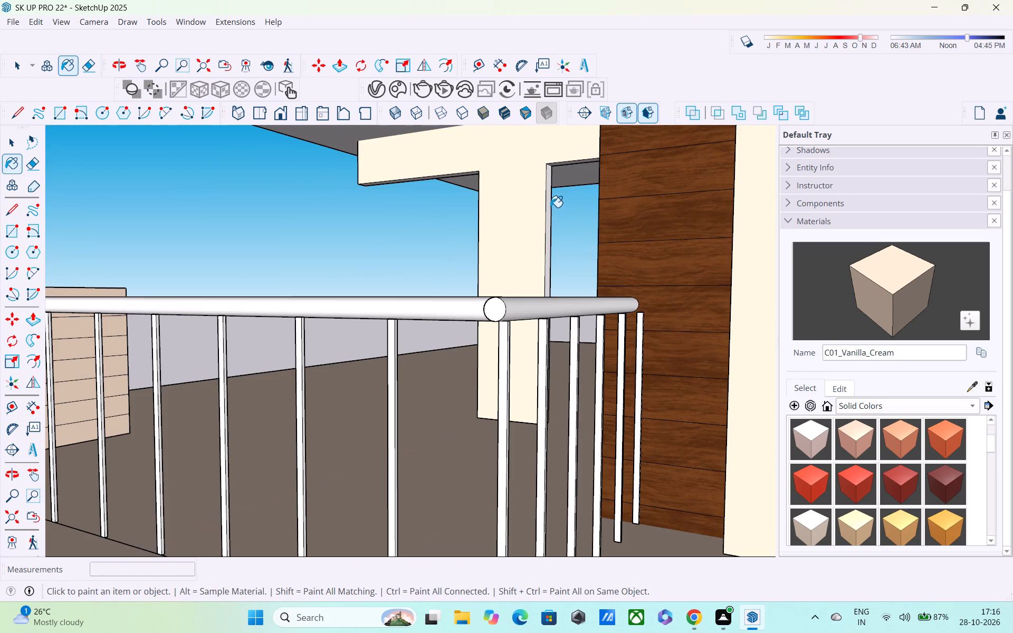
{"action": "left_click", "coordinate": [550, 207]}
Paint the beam's undersides on both sides of the T-shaped terrace pillar with C01_Vanilla_Cream.
{"action": "middle_click_drag", "start_coordinate": [562, 168], "coordinate": [579, 103]}
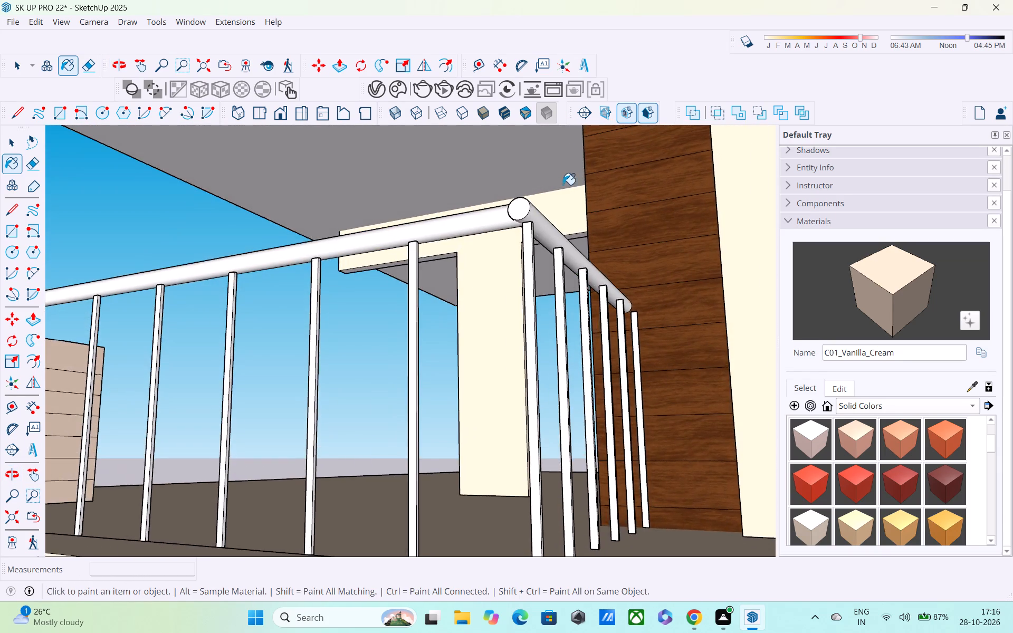
{"action": "scroll", "coordinate": [562, 194], "scroll_direction": "up", "scroll_amount": 8}
{"action": "left_click", "coordinate": [536, 291]}
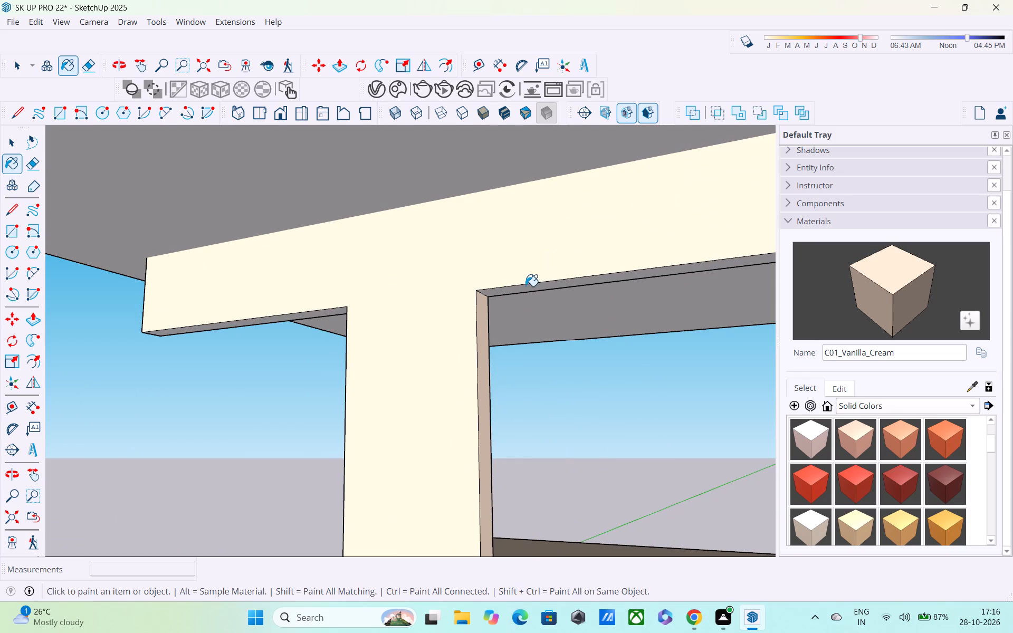
{"action": "left_click", "coordinate": [525, 285]}
{"action": "left_click", "coordinate": [525, 284]}
{"action": "scroll", "coordinate": [512, 294], "scroll_direction": "up", "scroll_amount": 4}
{"action": "middle_click_drag", "start_coordinate": [505, 291], "coordinate": [508, 248]}
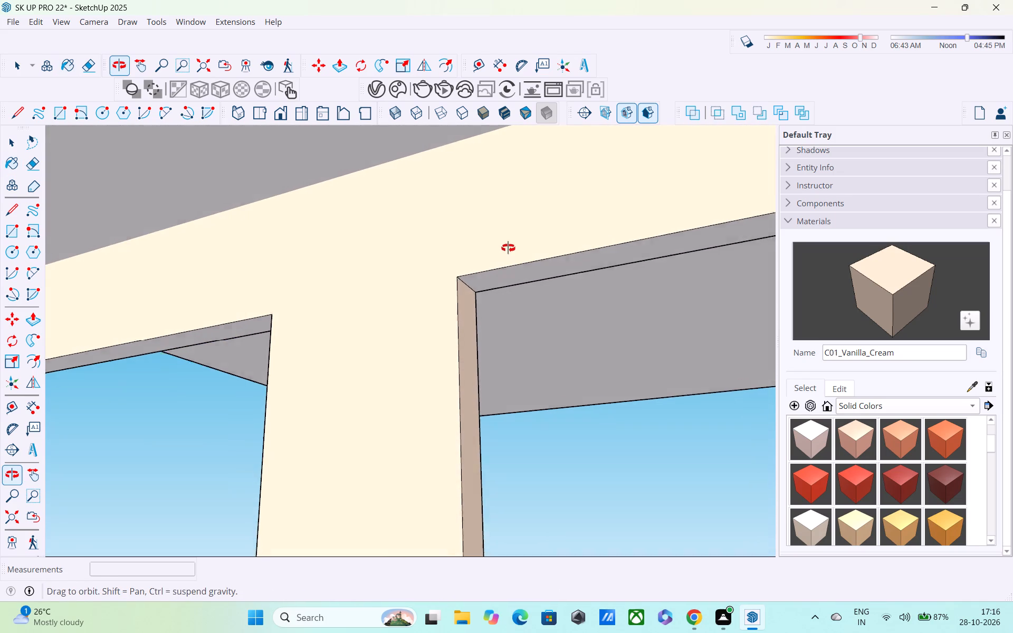
{"action": "middle_click_drag", "start_coordinate": [508, 248], "coordinate": [509, 243]}
{"action": "left_click", "coordinate": [509, 272]}
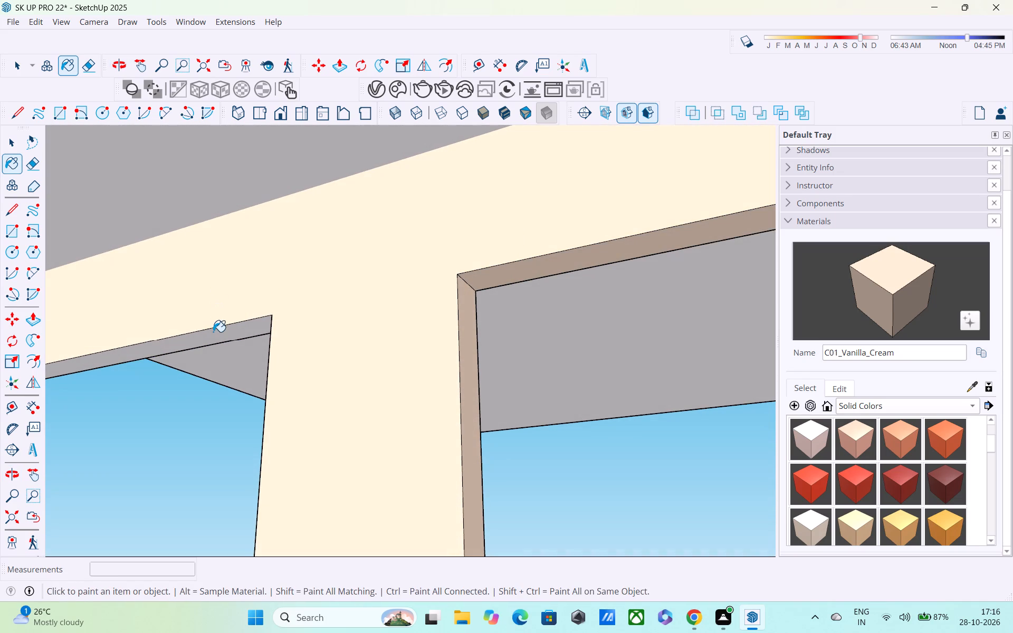
{"action": "left_click", "coordinate": [213, 332]}
Paint the top roof slab's upper face and outer side edge, plus the inner face of the frame's vertical wall, with C01_Vanilla_Cream.
{"action": "scroll", "coordinate": [216, 329], "scroll_direction": "down", "scroll_amount": 11}
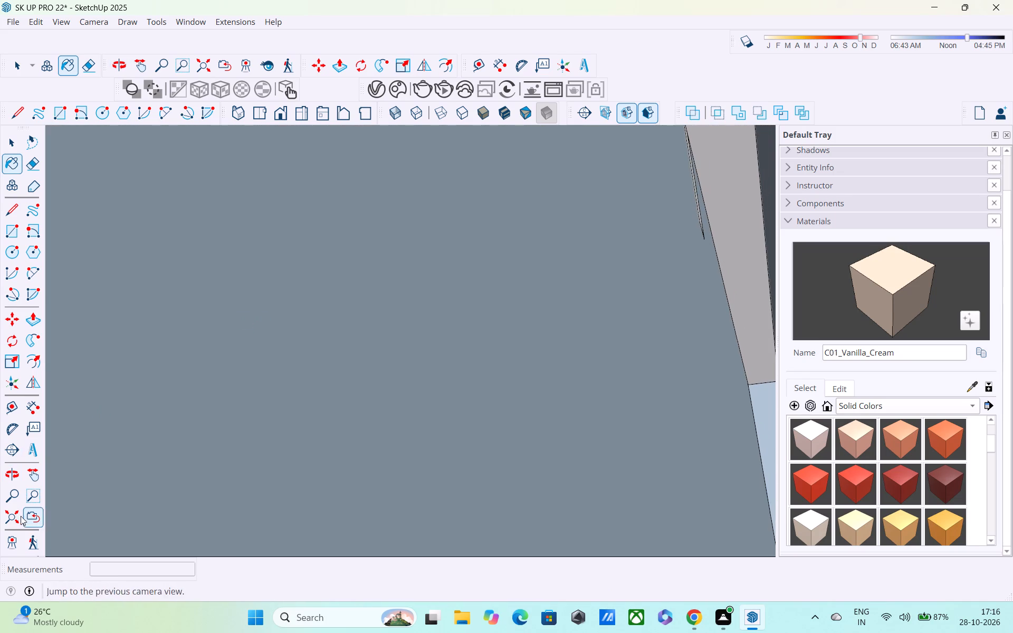
{"action": "left_click", "coordinate": [16, 523]}
{"action": "middle_click_drag", "start_coordinate": [222, 372], "coordinate": [393, 501]}
{"action": "scroll", "coordinate": [393, 297], "scroll_direction": "up", "scroll_amount": 10}
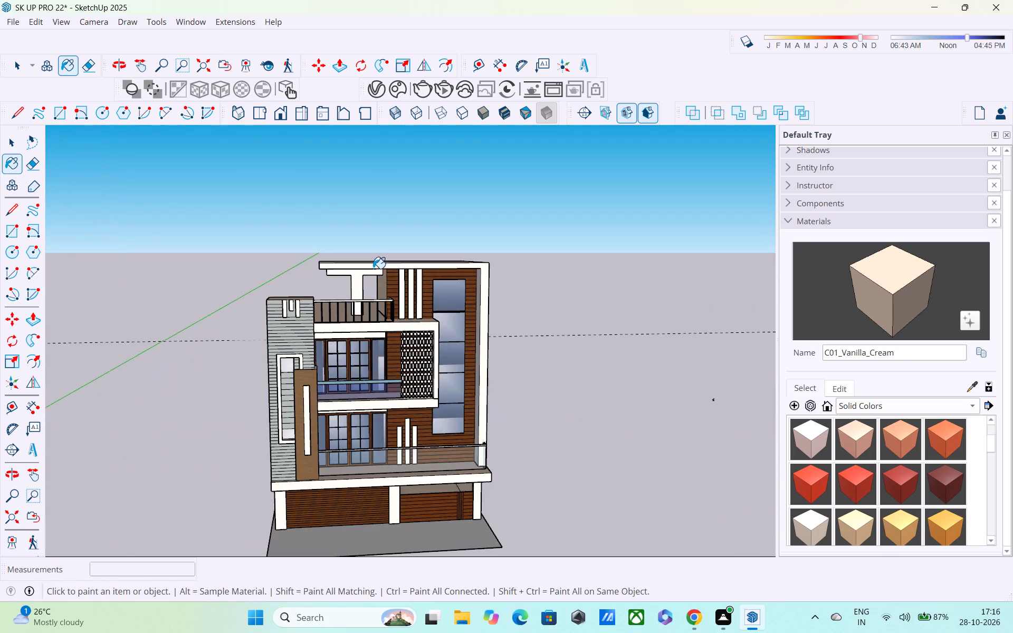
{"action": "middle_click_drag", "start_coordinate": [374, 268], "coordinate": [595, 418]}
{"action": "left_click", "coordinate": [366, 290]}
{"action": "middle_click_drag", "start_coordinate": [342, 312], "coordinate": [448, 247]}
{"action": "scroll", "coordinate": [383, 270], "scroll_direction": "up", "scroll_amount": 5}
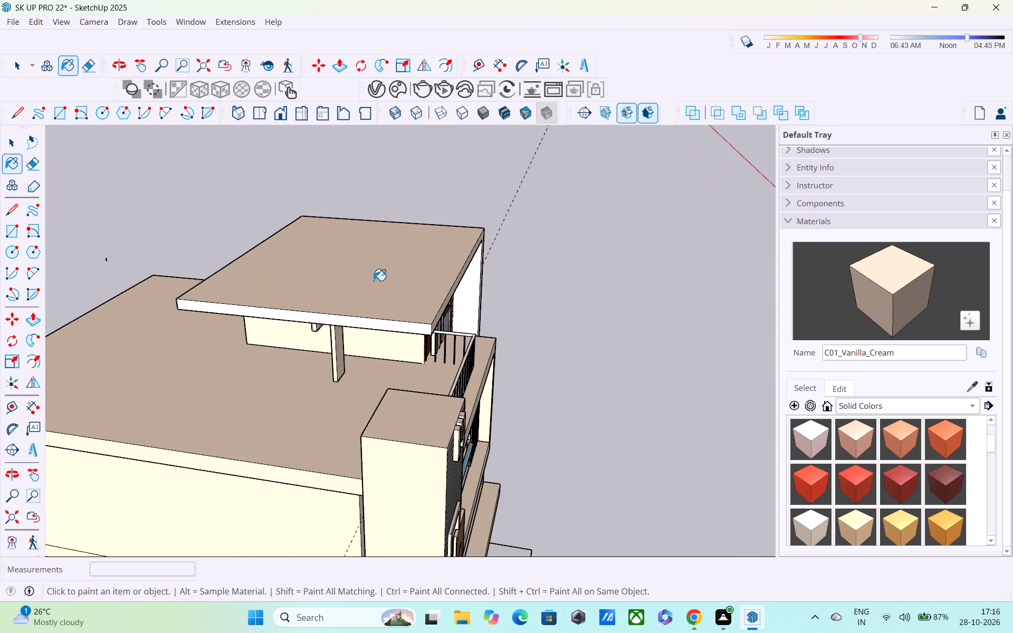
{"action": "left_click", "coordinate": [360, 326]}
{"action": "middle_click_drag", "start_coordinate": [367, 307], "coordinate": [391, 237]}
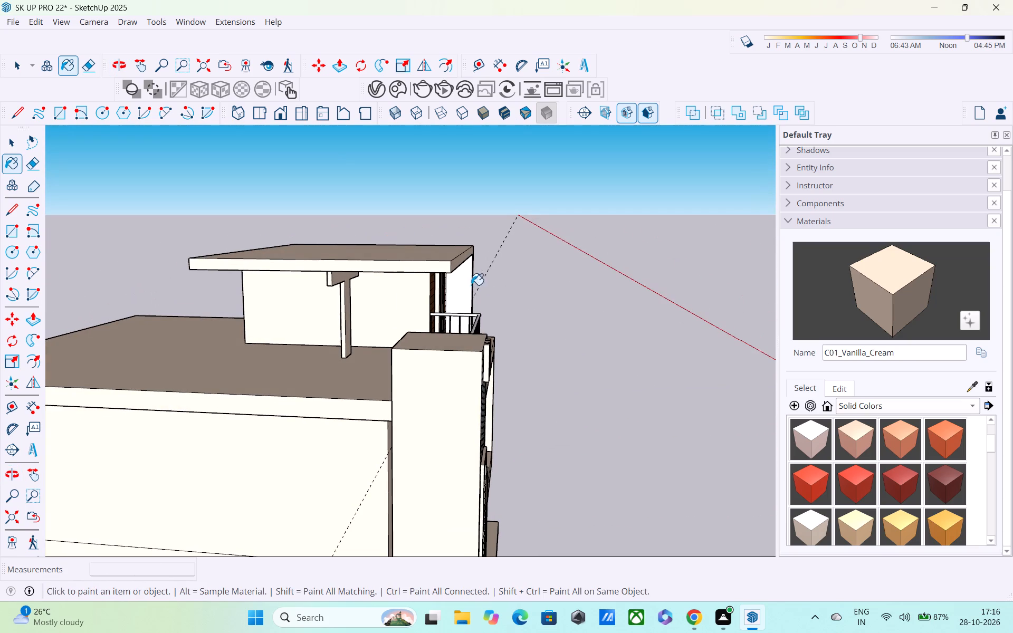
{"action": "left_click", "coordinate": [466, 277]}
Examine the top storey, roof frame and side walls from several angles for unpainted faces, and leave the Paint Bucket tool.
{"action": "middle_click_drag", "start_coordinate": [468, 282], "coordinate": [101, 286]}
{"action": "middle_click_drag", "start_coordinate": [558, 289], "coordinate": [446, 254]}
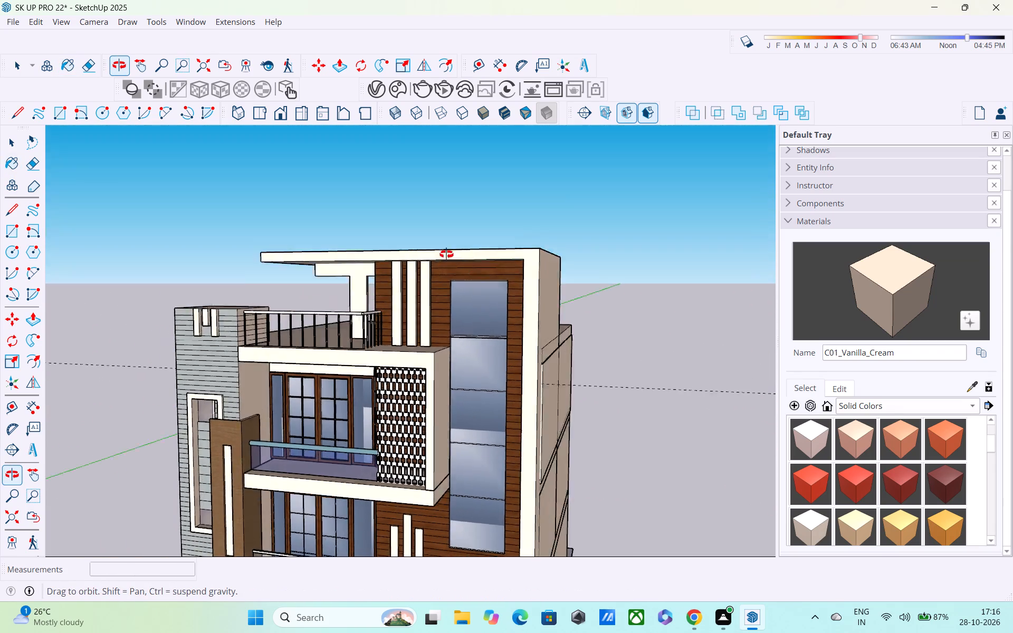
{"action": "middle_click_drag", "start_coordinate": [446, 254], "coordinate": [59, 302]}
{"action": "scroll", "coordinate": [176, 310], "scroll_direction": "down", "scroll_amount": 1}
{"action": "middle_click_drag", "start_coordinate": [289, 303], "coordinate": [474, 247]}
{"action": "scroll", "coordinate": [429, 252], "scroll_direction": "up", "scroll_amount": 1}
{"action": "scroll", "coordinate": [429, 252], "scroll_direction": "down", "scroll_amount": 1}
{"action": "scroll", "coordinate": [429, 253], "scroll_direction": "up", "scroll_amount": 4}
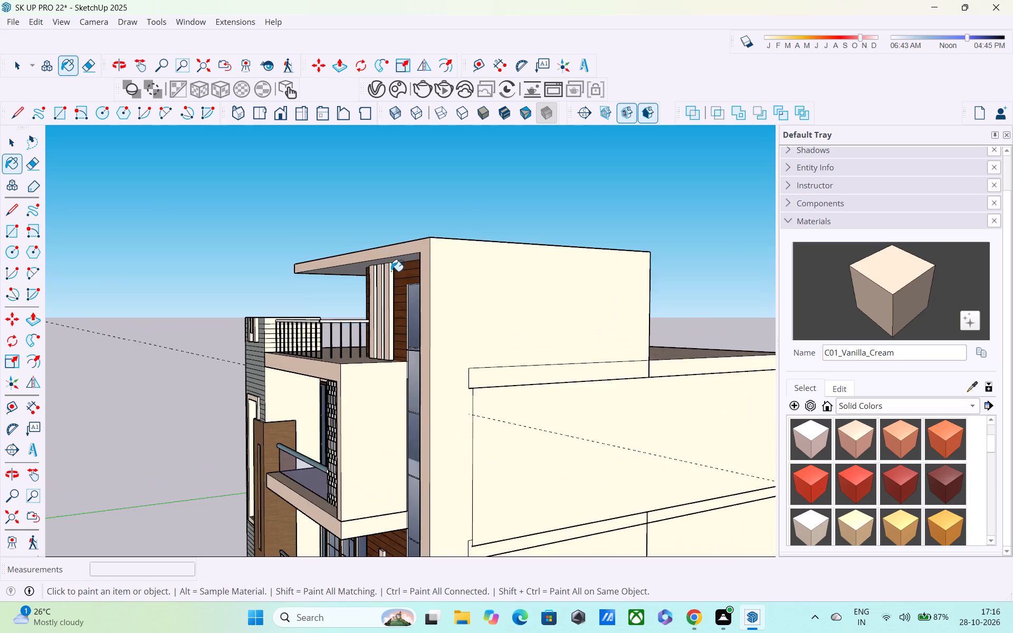
{"action": "scroll", "coordinate": [391, 271], "scroll_direction": "up", "scroll_amount": 10}
{"action": "scroll", "coordinate": [399, 275], "scroll_direction": "down", "scroll_amount": 7}
{"action": "middle_click_drag", "start_coordinate": [339, 311], "coordinate": [531, 287]}
{"action": "scroll", "coordinate": [531, 287], "scroll_direction": "up", "scroll_amount": 1}
{"action": "scroll", "coordinate": [529, 290], "scroll_direction": "down", "scroll_amount": 7}
{"action": "scroll", "coordinate": [493, 334], "scroll_direction": "down", "scroll_amount": 2}
{"action": "key", "text": "space"}
{"action": "left_click", "coordinate": [204, 370]}
Examine the whole painted front facade, from the roof and balconies down to the ground-floor shutters and base.
{"action": "scroll", "coordinate": [463, 335], "scroll_direction": "down", "scroll_amount": 1}
{"action": "scroll", "coordinate": [660, 348], "scroll_direction": "up", "scroll_amount": 1}
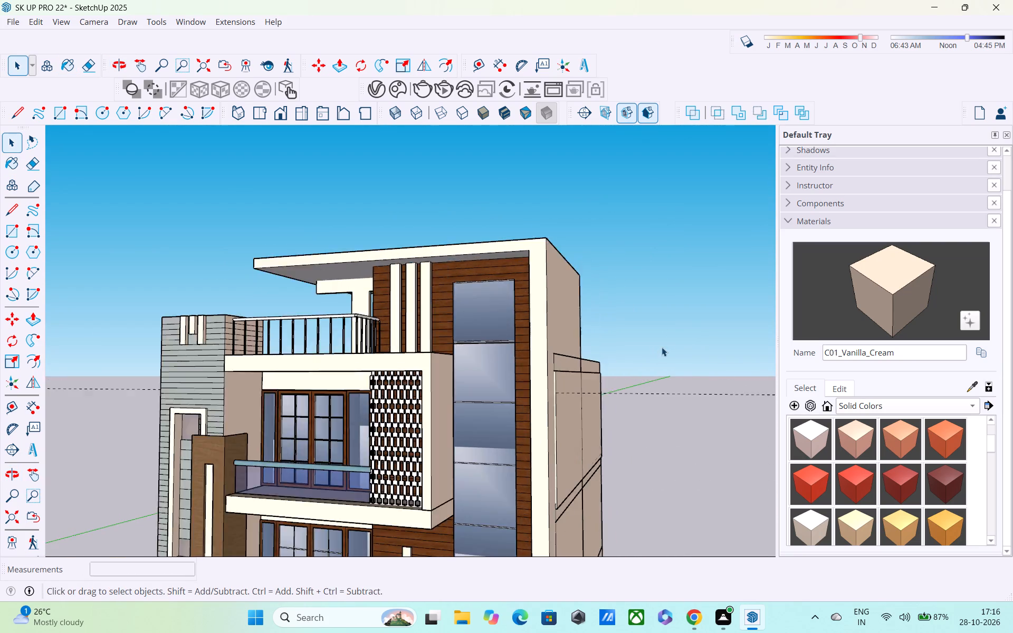
{"action": "scroll", "coordinate": [648, 344], "scroll_direction": "down", "scroll_amount": 5}
{"action": "middle_click_drag", "start_coordinate": [629, 357], "coordinate": [653, 346]}
{"action": "scroll", "coordinate": [563, 395], "scroll_direction": "down", "scroll_amount": 1}
{"action": "scroll", "coordinate": [560, 398], "scroll_direction": "up", "scroll_amount": 4}
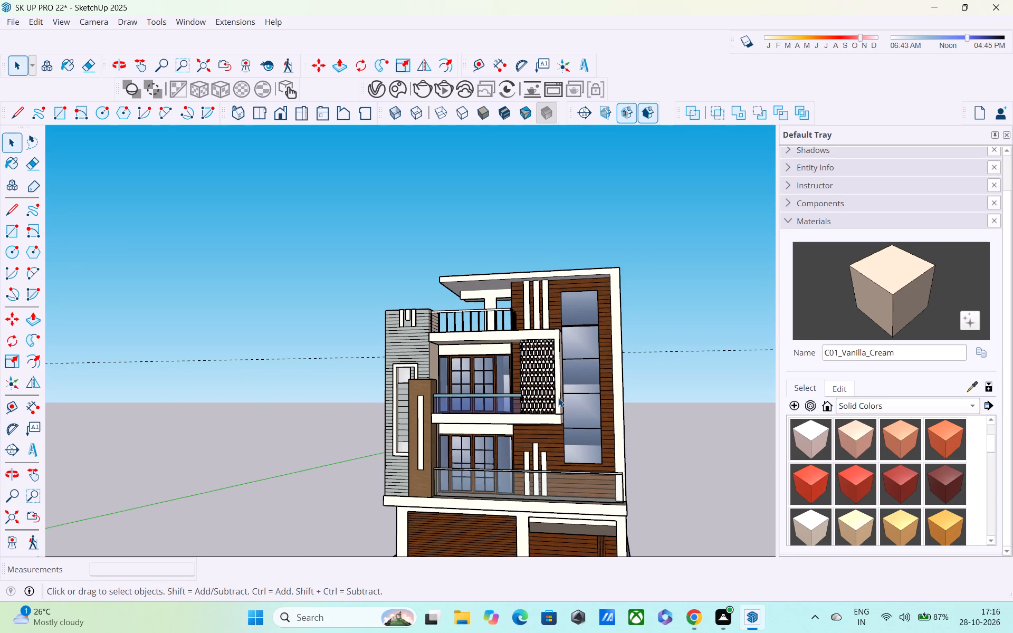
{"action": "scroll", "coordinate": [602, 402], "scroll_direction": "down", "scroll_amount": 3}
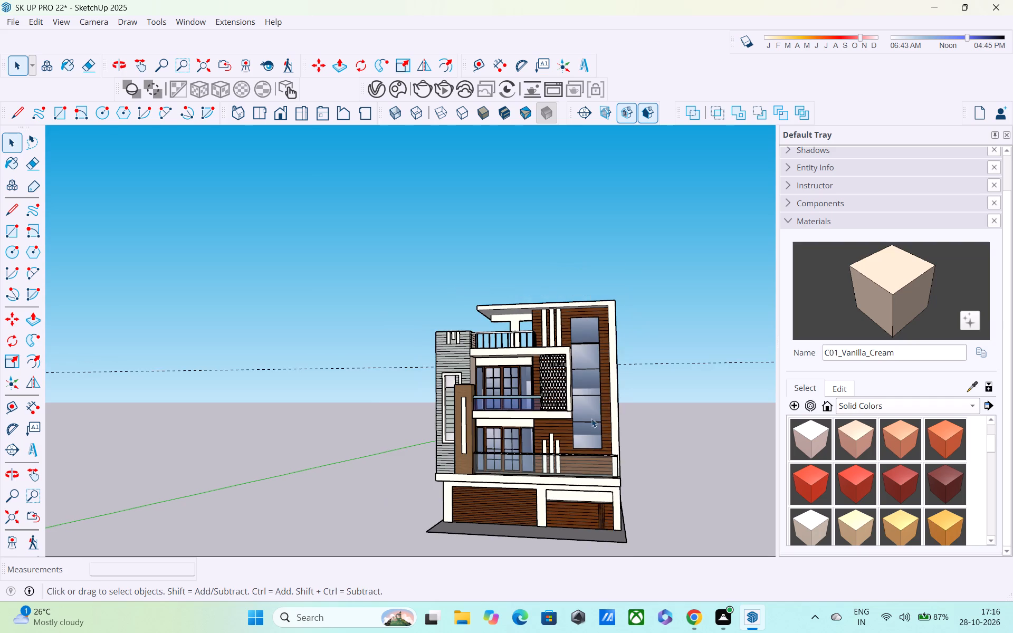
{"action": "middle_click_drag", "start_coordinate": [553, 492], "coordinate": [533, 433]}
{"action": "scroll", "coordinate": [528, 459], "scroll_direction": "up", "scroll_amount": 3}
{"action": "middle_click_drag", "start_coordinate": [526, 463], "coordinate": [524, 485]}
{"action": "middle_click_drag", "start_coordinate": [524, 485], "coordinate": [521, 387]}
{"action": "middle_click_drag", "start_coordinate": [524, 405], "coordinate": [532, 497]}
{"action": "scroll", "coordinate": [524, 478], "scroll_direction": "up", "scroll_amount": 5}
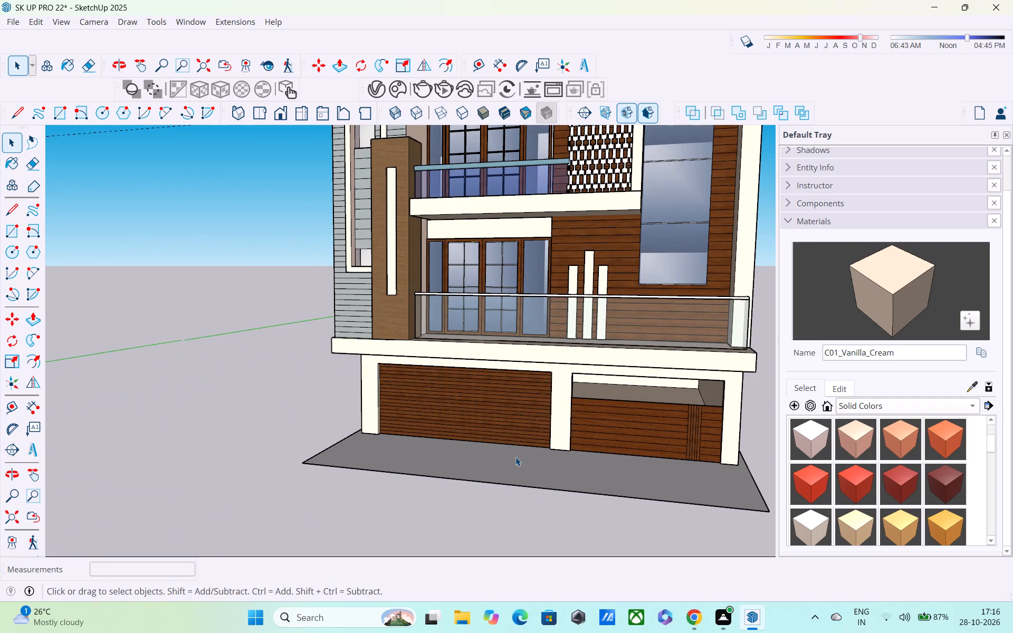
{"action": "scroll", "coordinate": [515, 457], "scroll_direction": "down", "scroll_amount": 5}
{"action": "scroll", "coordinate": [516, 457], "scroll_direction": "up", "scroll_amount": 1}
{"action": "middle_click_drag", "start_coordinate": [516, 457], "coordinate": [499, 395]}
{"action": "scroll", "coordinate": [499, 400], "scroll_direction": "down", "scroll_amount": 4}
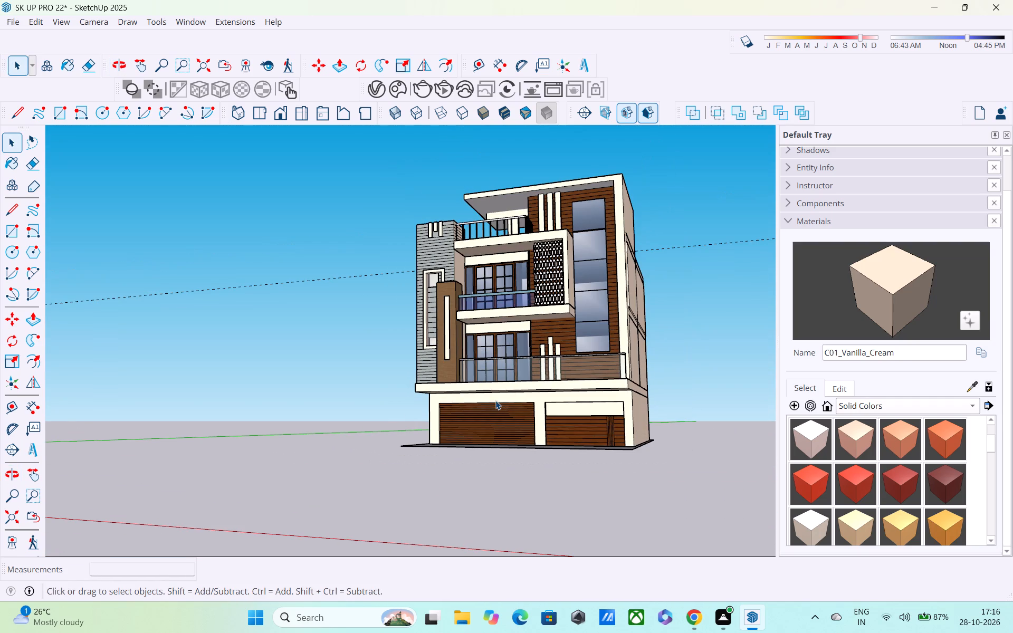
Examine the painted front facade and the adjoining long side wall from several angles.
{"action": "scroll", "coordinate": [495, 400], "scroll_direction": "down", "scroll_amount": 4}
{"action": "middle_click_drag", "start_coordinate": [495, 402], "coordinate": [495, 456]}
{"action": "scroll", "coordinate": [498, 377], "scroll_direction": "up", "scroll_amount": 5}
{"action": "middle_click_drag", "start_coordinate": [499, 364], "coordinate": [366, 330]}
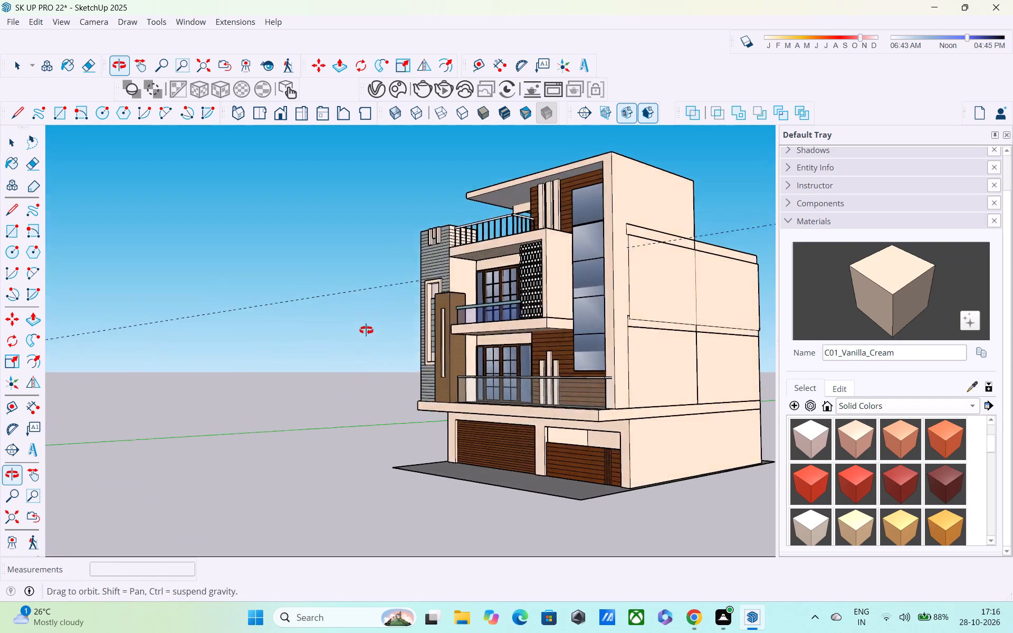
{"action": "middle_click_drag", "start_coordinate": [366, 330], "coordinate": [537, 341]}
{"action": "scroll", "coordinate": [546, 335], "scroll_direction": "up", "scroll_amount": 3}
{"action": "scroll", "coordinate": [546, 335], "scroll_direction": "down", "scroll_amount": 1}
{"action": "scroll", "coordinate": [546, 335], "scroll_direction": "up", "scroll_amount": 2}
{"action": "middle_click_drag", "start_coordinate": [553, 335], "coordinate": [212, 350]}
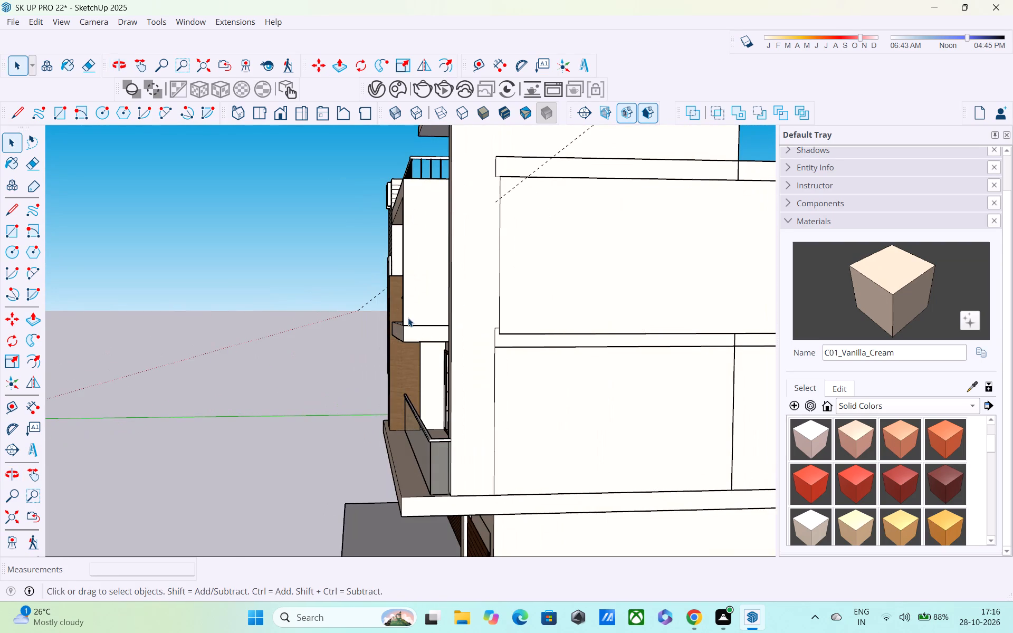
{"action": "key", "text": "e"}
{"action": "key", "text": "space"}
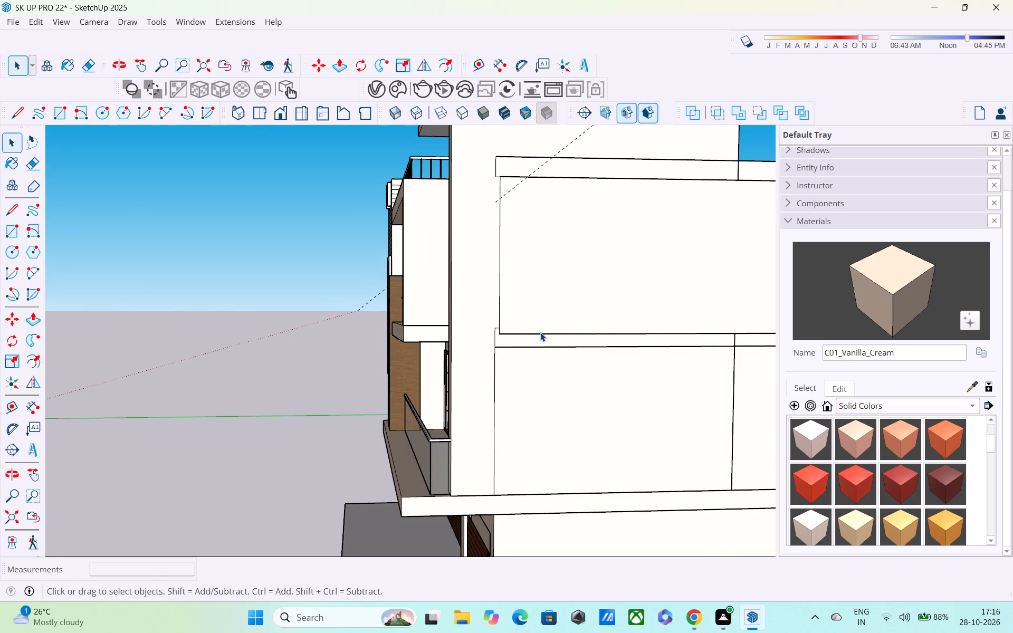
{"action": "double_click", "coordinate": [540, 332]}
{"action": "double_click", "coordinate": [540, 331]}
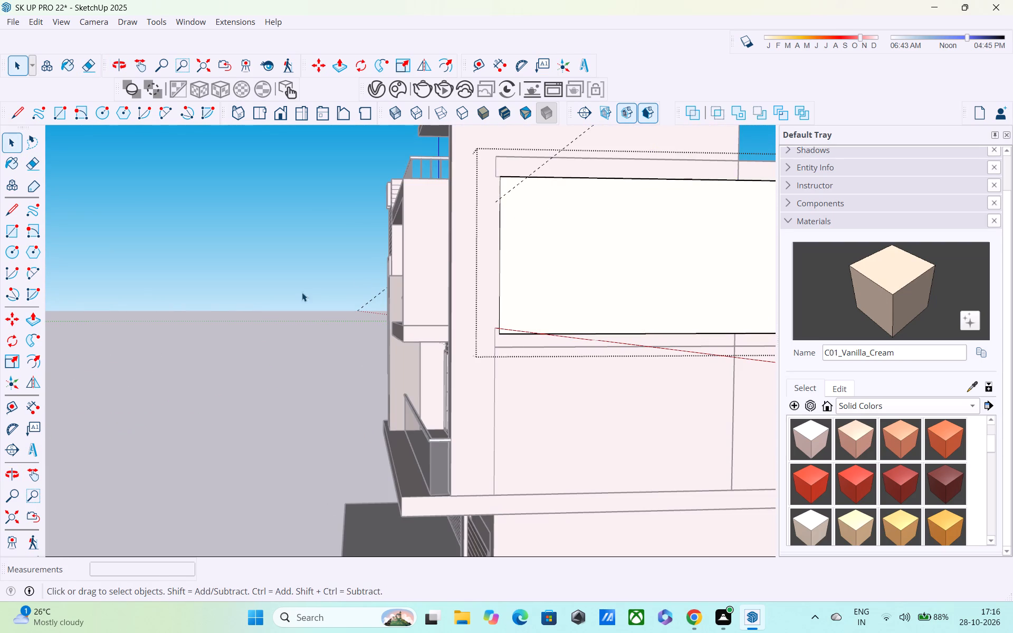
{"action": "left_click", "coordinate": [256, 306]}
Open the upper-storey side wall group, delete the dashed guide line running across it, and leave the group.
{"action": "middle_click_drag", "start_coordinate": [574, 270], "coordinate": [686, 287]}
{"action": "scroll", "coordinate": [686, 287], "scroll_direction": "up", "scroll_amount": 1}
{"action": "scroll", "coordinate": [686, 287], "scroll_direction": "down", "scroll_amount": 11}
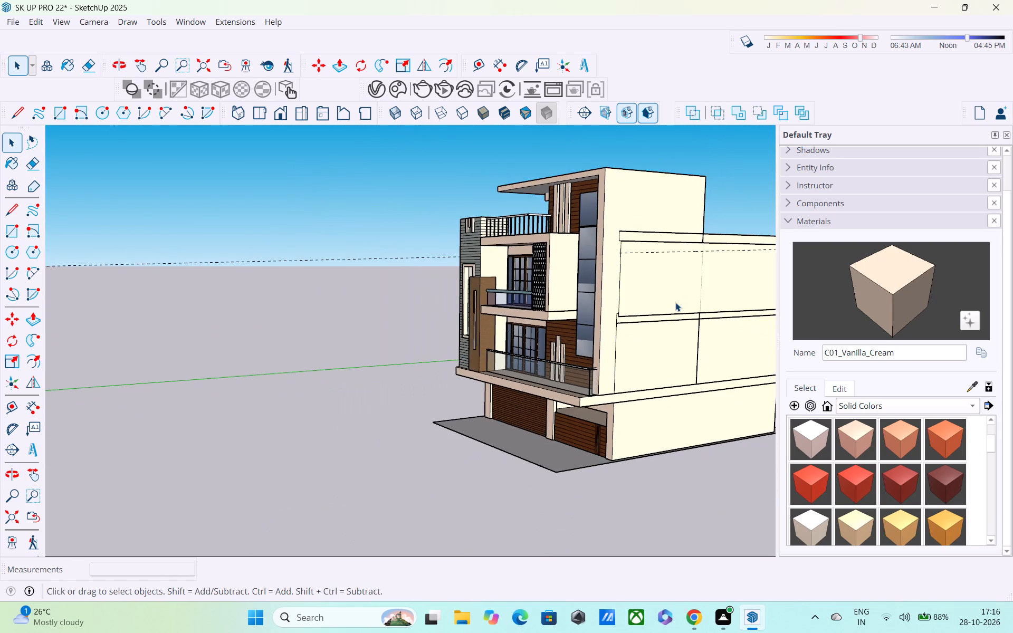
{"action": "scroll", "coordinate": [675, 302], "scroll_direction": "down", "scroll_amount": 4}
{"action": "middle_click_drag", "start_coordinate": [673, 308], "coordinate": [379, 270]}
{"action": "left_click_drag", "start_coordinate": [617, 182], "coordinate": [658, 253]}
{"action": "left_click_drag", "start_coordinate": [652, 232], "coordinate": [650, 222]}
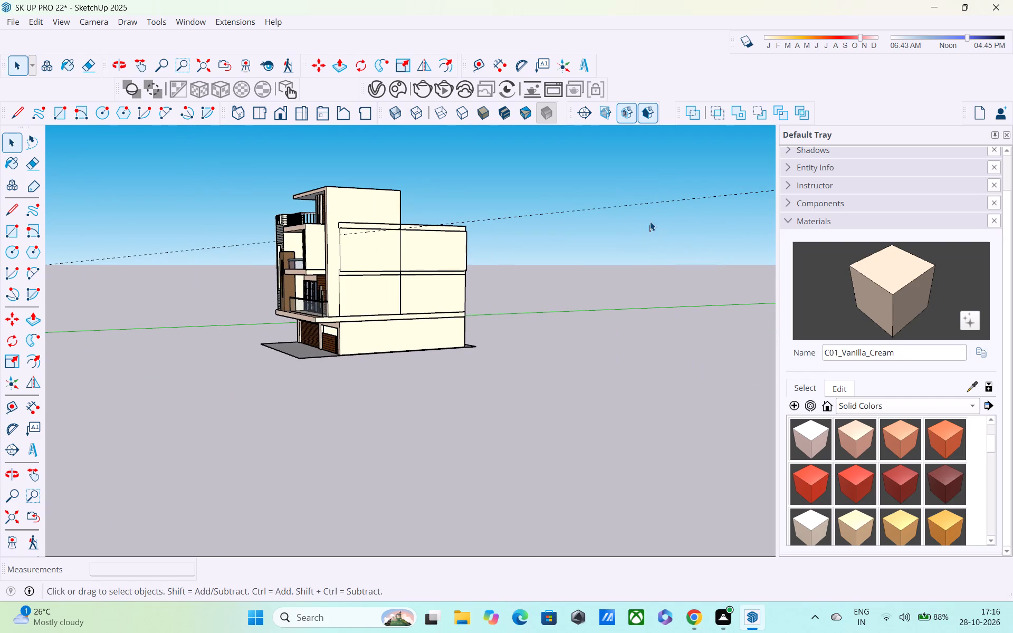
{"action": "left_click_drag", "start_coordinate": [650, 222], "coordinate": [640, 174]}
{"action": "double_click", "coordinate": [640, 209]}
{"action": "double_click", "coordinate": [443, 249]}
{"action": "left_click_drag", "start_coordinate": [572, 190], "coordinate": [589, 216]}
{"action": "left_click_drag", "start_coordinate": [589, 220], "coordinate": [589, 209]}
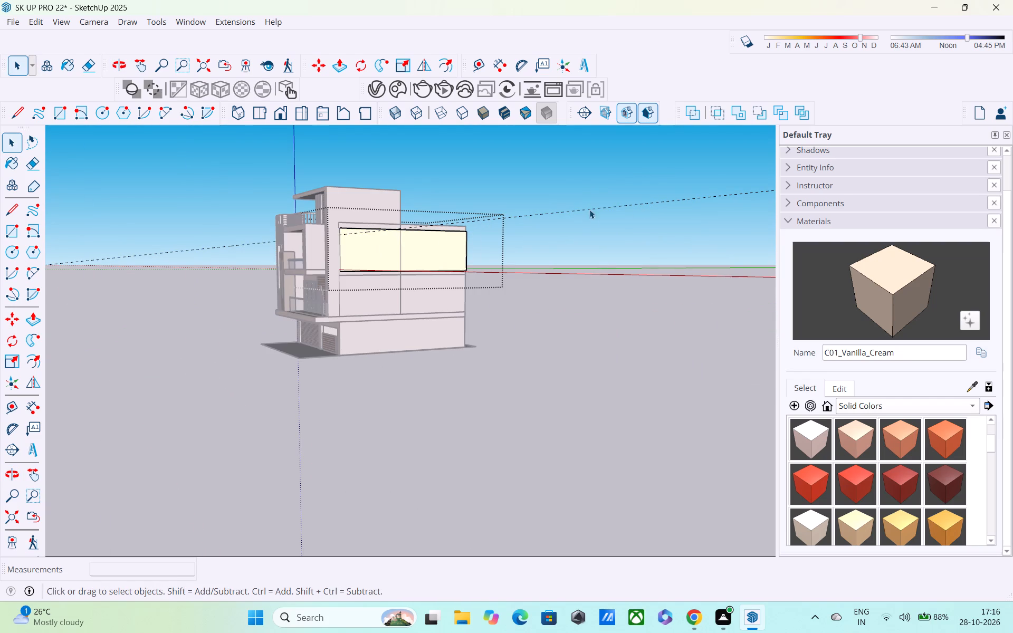
{"action": "left_click_drag", "start_coordinate": [589, 209], "coordinate": [589, 138]}
{"action": "left_click_drag", "start_coordinate": [596, 205], "coordinate": [611, 236]}
{"action": "left_click", "coordinate": [607, 206]}
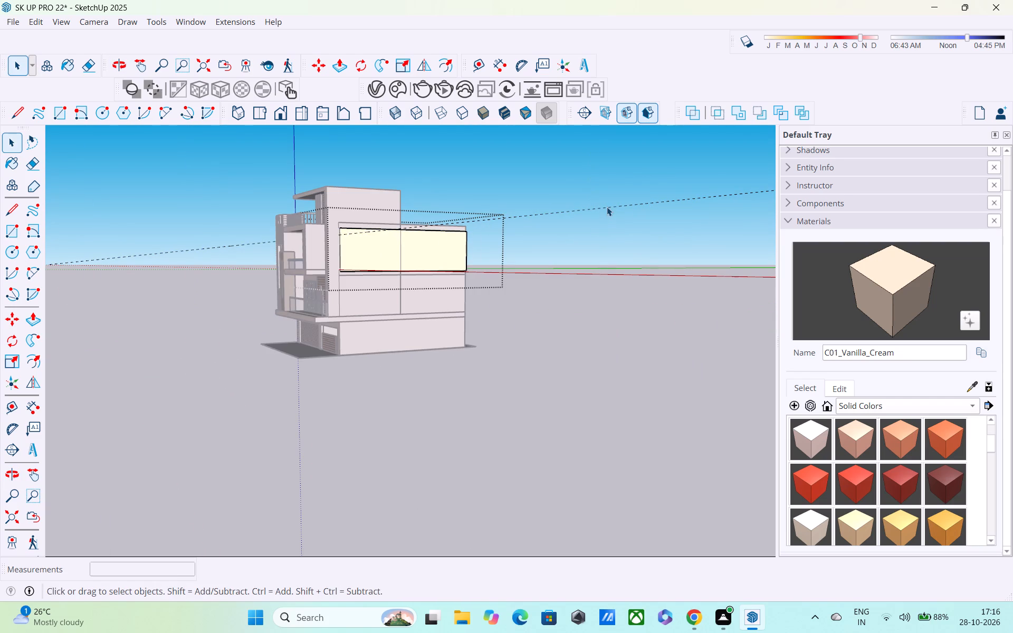
{"action": "double_click", "coordinate": [607, 207]}
{"action": "key", "text": "Delete"}
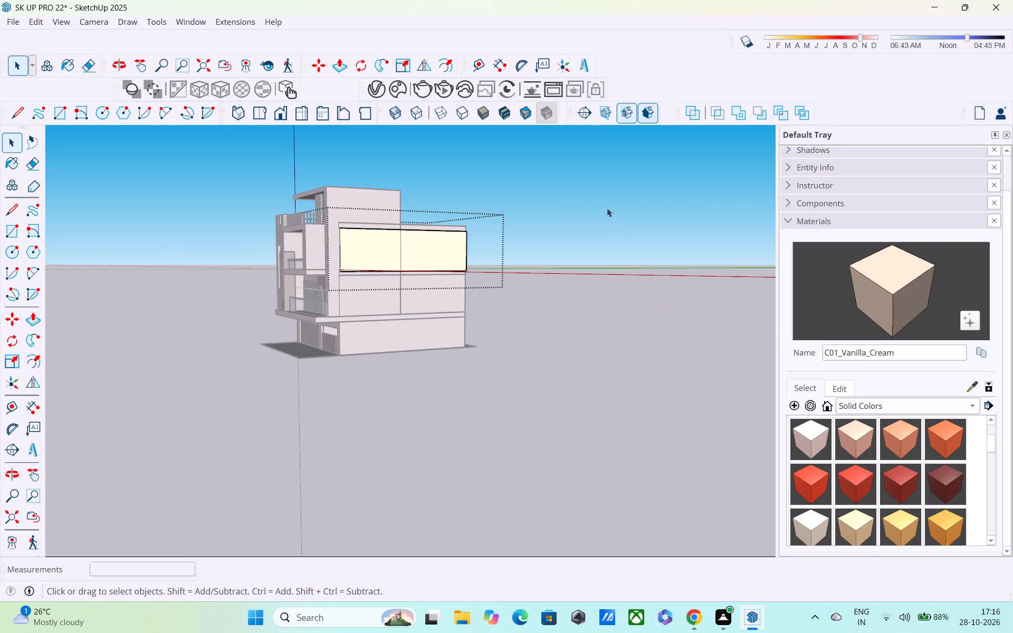
{"action": "left_click", "coordinate": [607, 212]}
Examine the side wall, front facade, balconies and roof slab from raised and frontal viewpoints.
{"action": "scroll", "coordinate": [607, 210], "scroll_direction": "up", "scroll_amount": 1}
{"action": "middle_click_drag", "start_coordinate": [607, 210], "coordinate": [704, 241]}
{"action": "scroll", "coordinate": [464, 268], "scroll_direction": "up", "scroll_amount": 2}
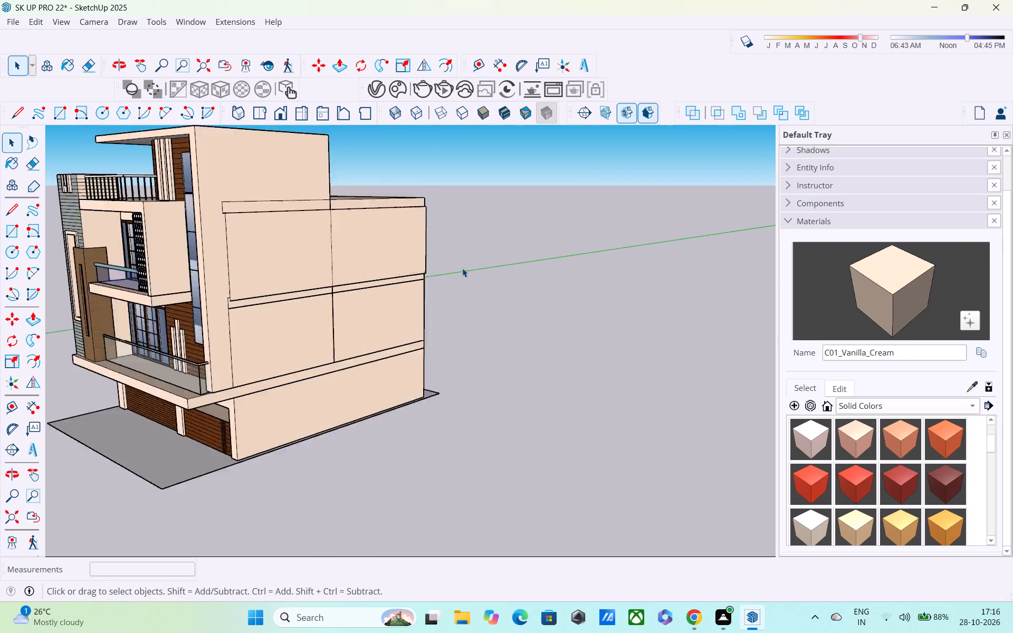
{"action": "scroll", "coordinate": [462, 268], "scroll_direction": "up", "scroll_amount": 2}
{"action": "middle_click_drag", "start_coordinate": [310, 294], "coordinate": [555, 214]}
{"action": "scroll", "coordinate": [491, 236], "scroll_direction": "down", "scroll_amount": 5}
{"action": "middle_click_drag", "start_coordinate": [455, 272], "coordinate": [552, 422]}
{"action": "scroll", "coordinate": [416, 372], "scroll_direction": "up", "scroll_amount": 1}
{"action": "middle_click_drag", "start_coordinate": [409, 356], "coordinate": [398, 332]}
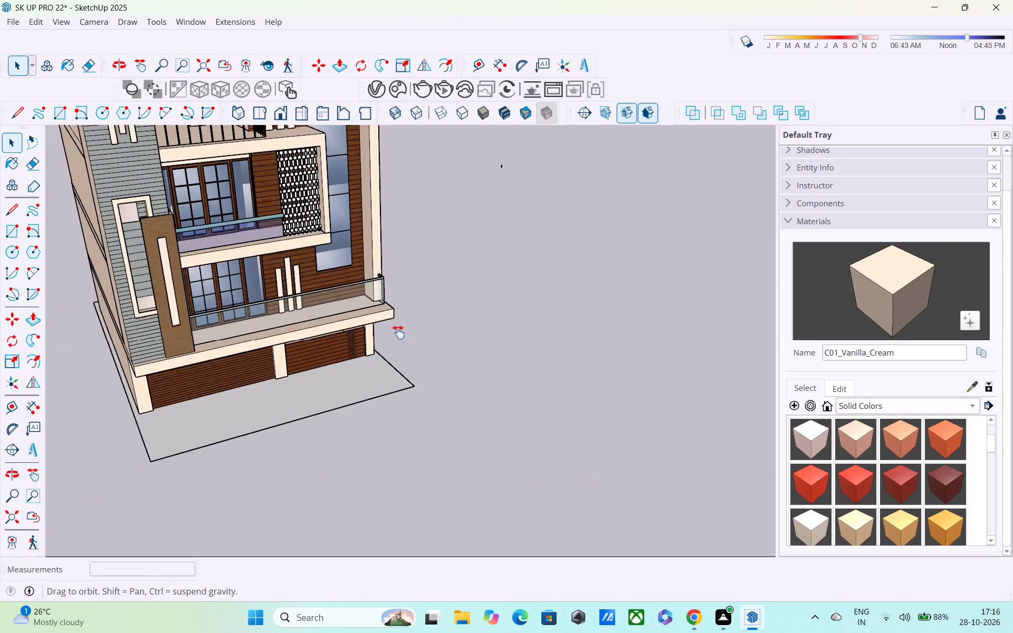
{"action": "middle_click_drag", "start_coordinate": [398, 332], "coordinate": [655, 324]}
{"action": "scroll", "coordinate": [413, 323], "scroll_direction": "down", "scroll_amount": 1, "text": "shift"}
{"action": "middle_click_drag", "start_coordinate": [609, 312], "coordinate": [288, 229]}
{"action": "scroll", "coordinate": [555, 298], "scroll_direction": "up", "scroll_amount": 3}
{"action": "middle_click_drag", "start_coordinate": [551, 298], "coordinate": [656, 436], "text": "shift"}
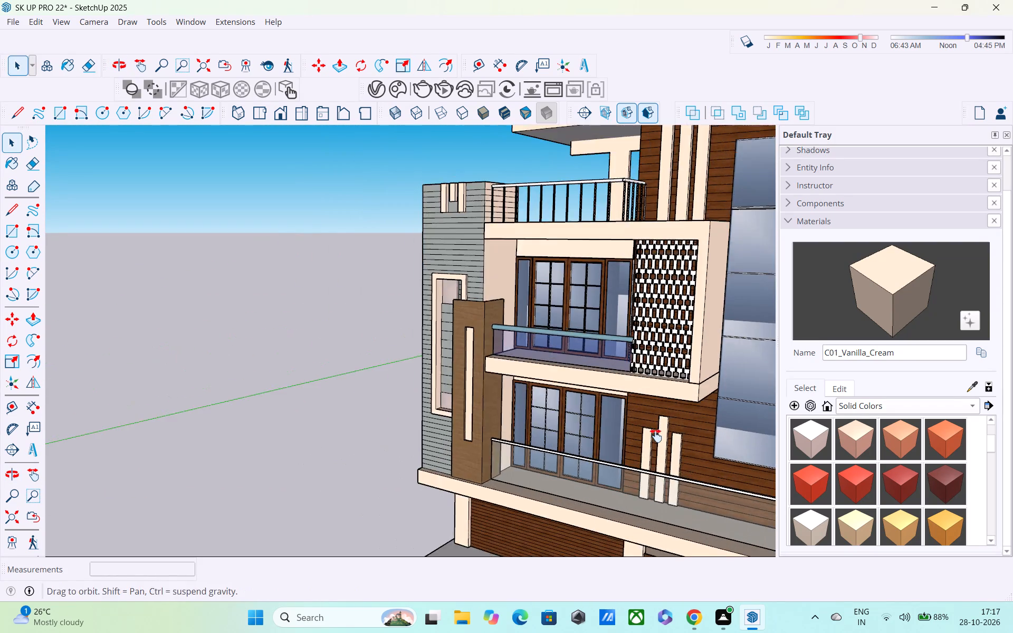
{"action": "middle_click_drag", "start_coordinate": [656, 436], "coordinate": [652, 436], "text": "shift"}
{"action": "scroll", "coordinate": [493, 366], "scroll_direction": "down", "scroll_amount": 4}
{"action": "middle_click_drag", "start_coordinate": [493, 366], "coordinate": [344, 237]}
{"action": "middle_click_drag", "start_coordinate": [358, 285], "coordinate": [436, 424]}
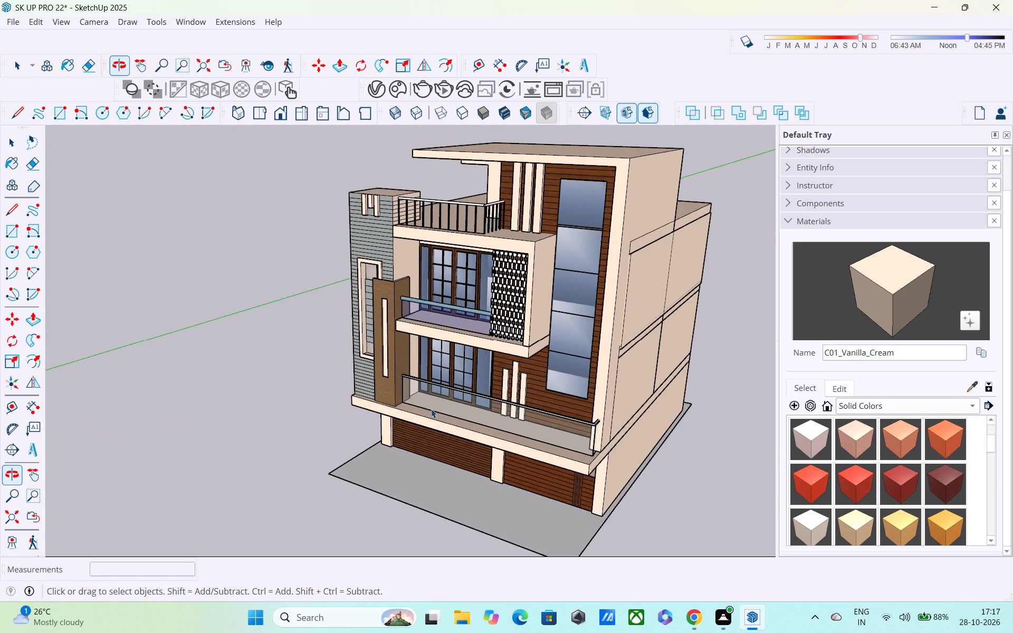
Examine the balconies, railings, window strip and side wall again, both close up and from farther away.
{"action": "middle_click_drag", "start_coordinate": [421, 376], "coordinate": [428, 251]}
{"action": "scroll", "coordinate": [492, 303], "scroll_direction": "up", "scroll_amount": 3}
{"action": "middle_click_drag", "start_coordinate": [492, 310], "coordinate": [413, 376]}
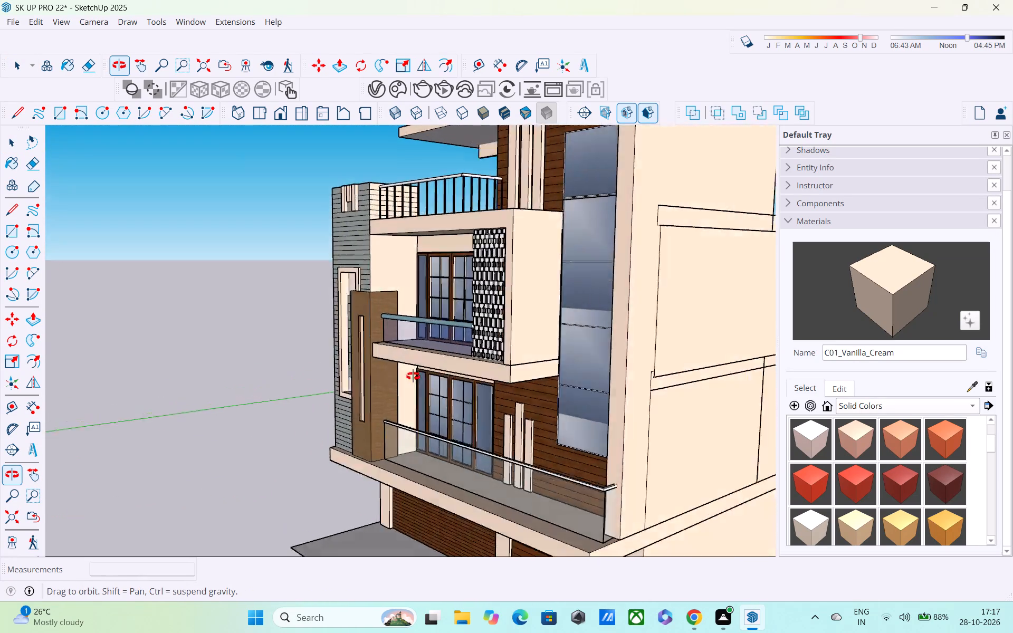
{"action": "middle_click_drag", "start_coordinate": [413, 376], "coordinate": [567, 300]}
{"action": "scroll", "coordinate": [567, 300], "scroll_direction": "up", "scroll_amount": 1}
{"action": "scroll", "coordinate": [567, 300], "scroll_direction": "down", "scroll_amount": 5}
{"action": "middle_click_drag", "start_coordinate": [571, 313], "coordinate": [433, 401]}
{"action": "scroll", "coordinate": [433, 402], "scroll_direction": "up", "scroll_amount": 1}
{"action": "scroll", "coordinate": [432, 396], "scroll_direction": "down", "scroll_amount": 4}
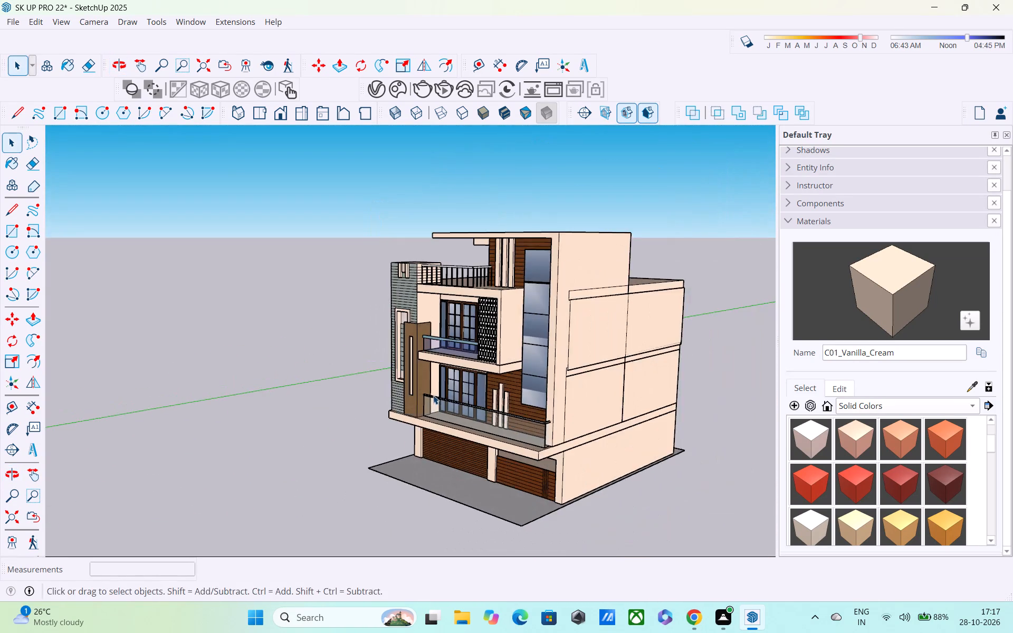
{"action": "middle_click_drag", "start_coordinate": [452, 363], "coordinate": [489, 282]}
{"action": "scroll", "coordinate": [500, 299], "scroll_direction": "up", "scroll_amount": 3}
{"action": "middle_click_drag", "start_coordinate": [501, 302], "coordinate": [638, 314]}
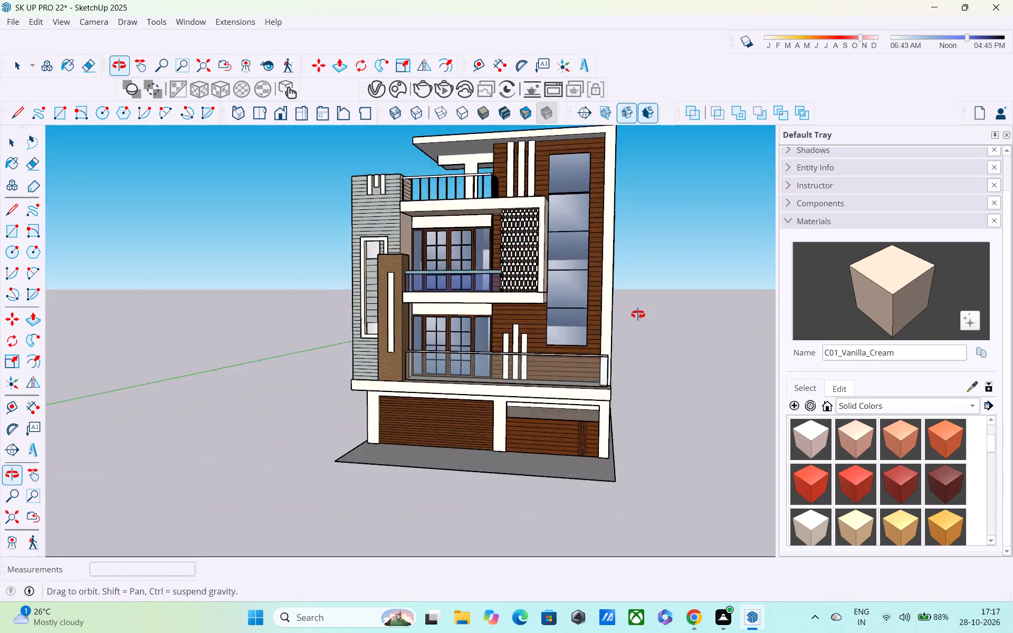
{"action": "middle_click_drag", "start_coordinate": [638, 314], "coordinate": [492, 330]}
{"action": "scroll", "coordinate": [505, 301], "scroll_direction": "up", "scroll_amount": 4}
{"action": "middle_click_drag", "start_coordinate": [506, 300], "coordinate": [466, 363]}
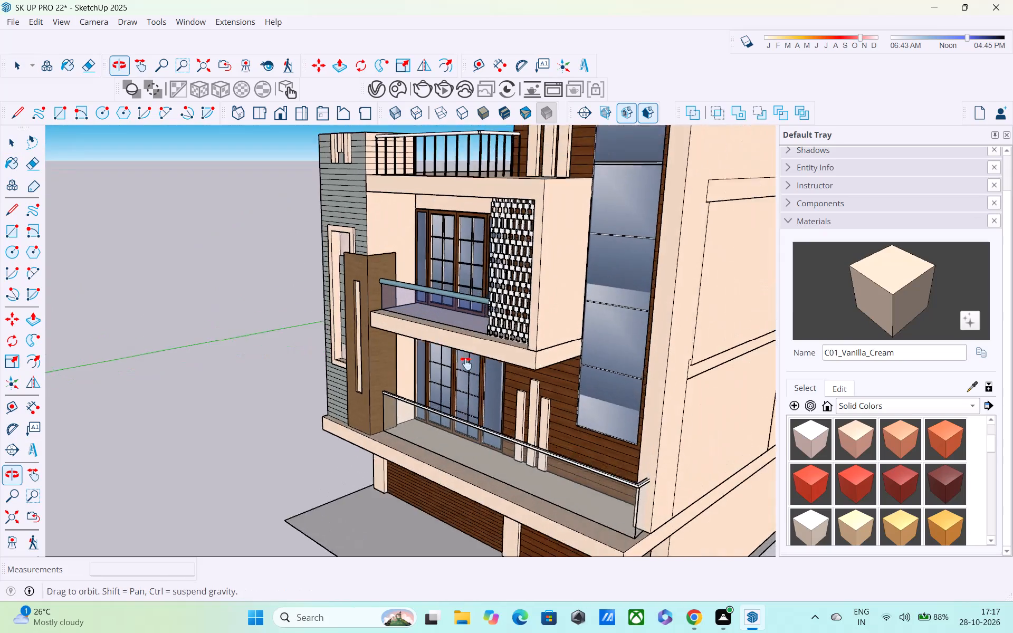
{"action": "middle_click_drag", "start_coordinate": [466, 363], "coordinate": [360, 368]}
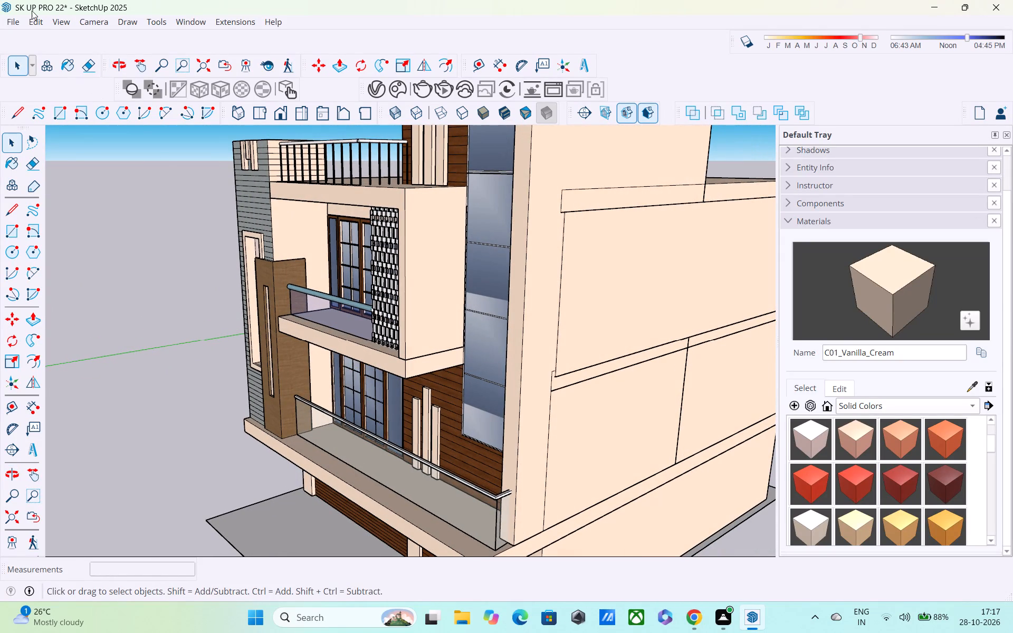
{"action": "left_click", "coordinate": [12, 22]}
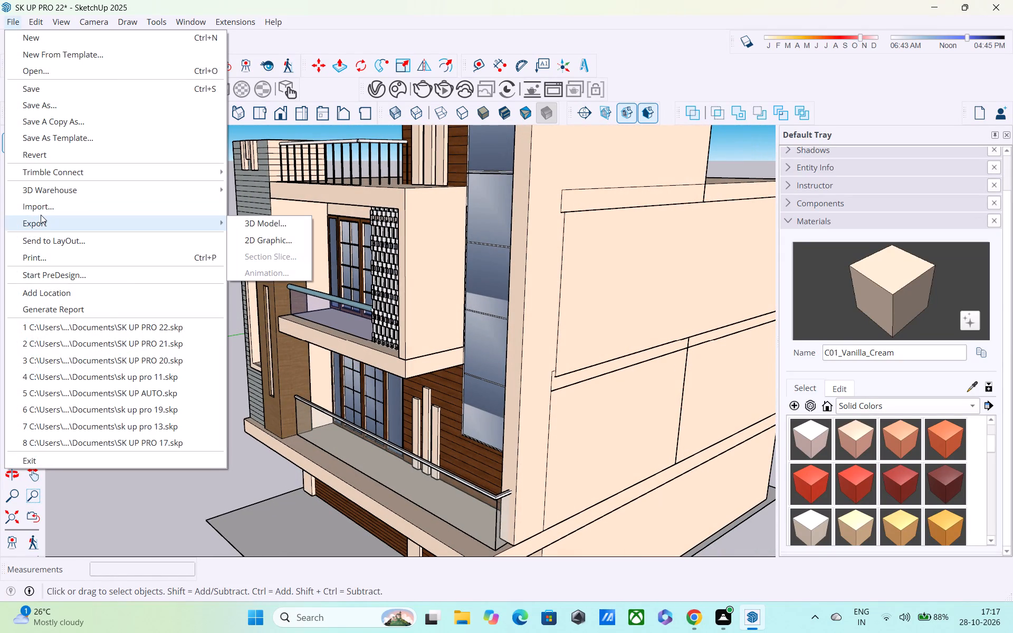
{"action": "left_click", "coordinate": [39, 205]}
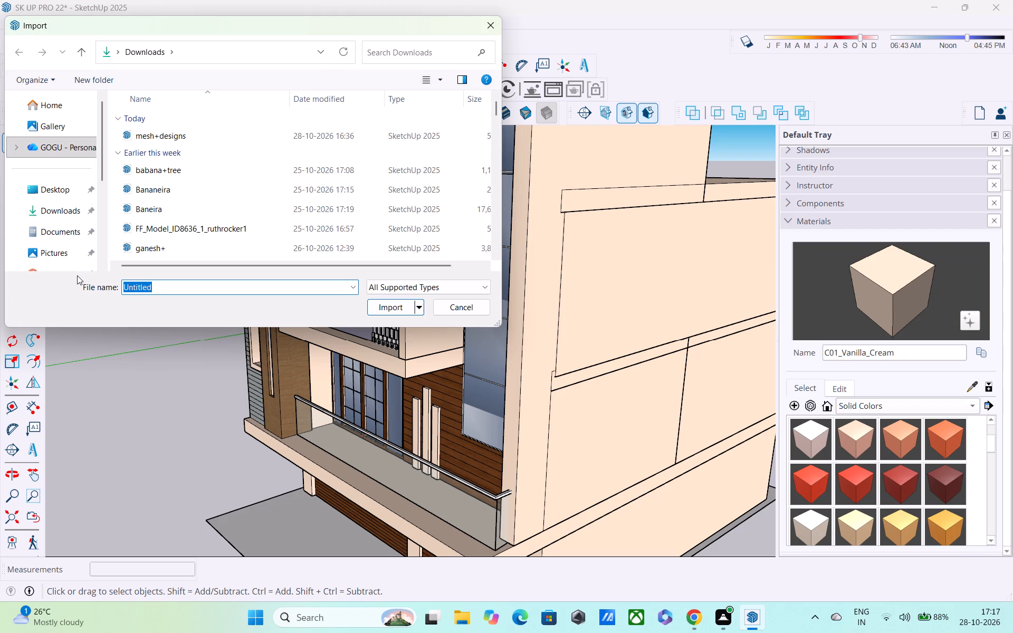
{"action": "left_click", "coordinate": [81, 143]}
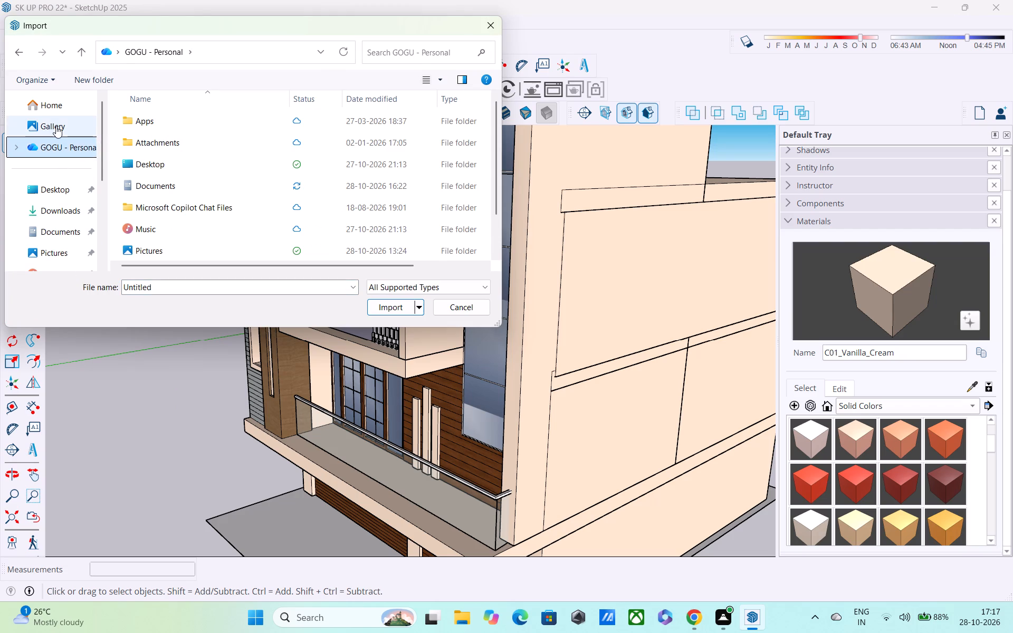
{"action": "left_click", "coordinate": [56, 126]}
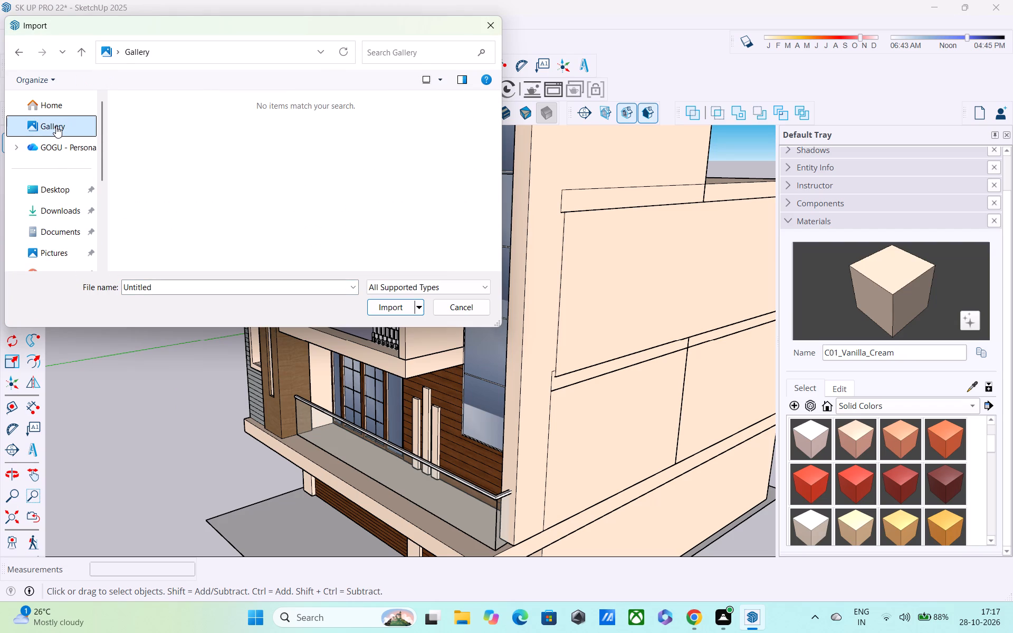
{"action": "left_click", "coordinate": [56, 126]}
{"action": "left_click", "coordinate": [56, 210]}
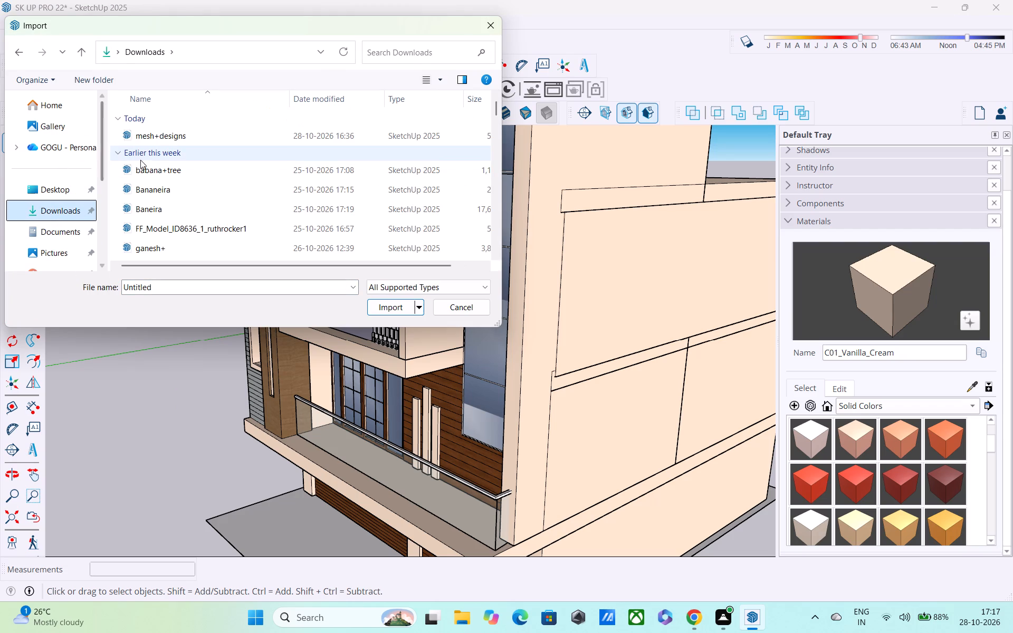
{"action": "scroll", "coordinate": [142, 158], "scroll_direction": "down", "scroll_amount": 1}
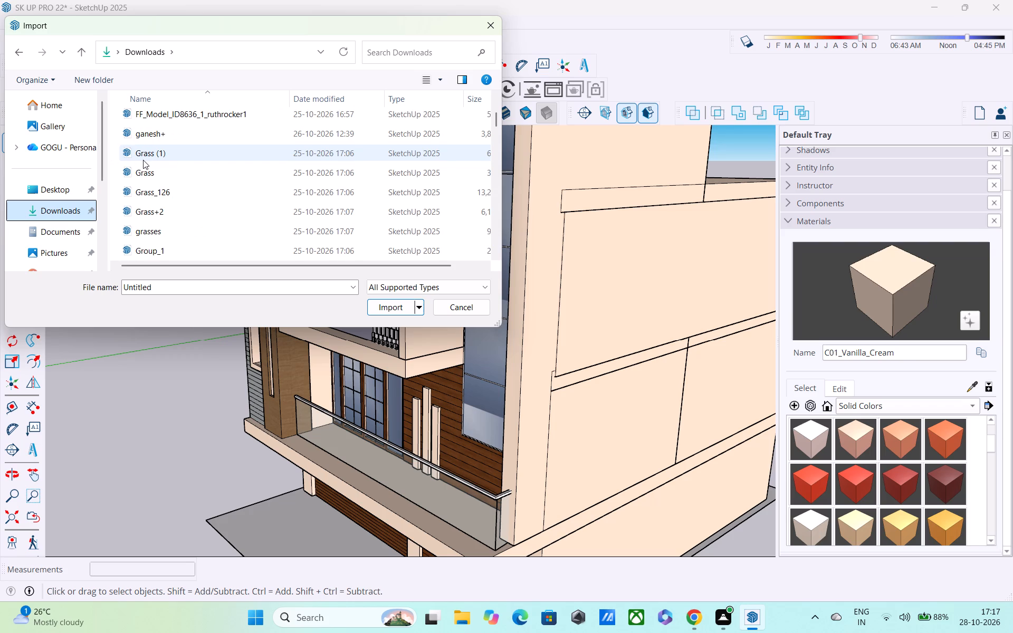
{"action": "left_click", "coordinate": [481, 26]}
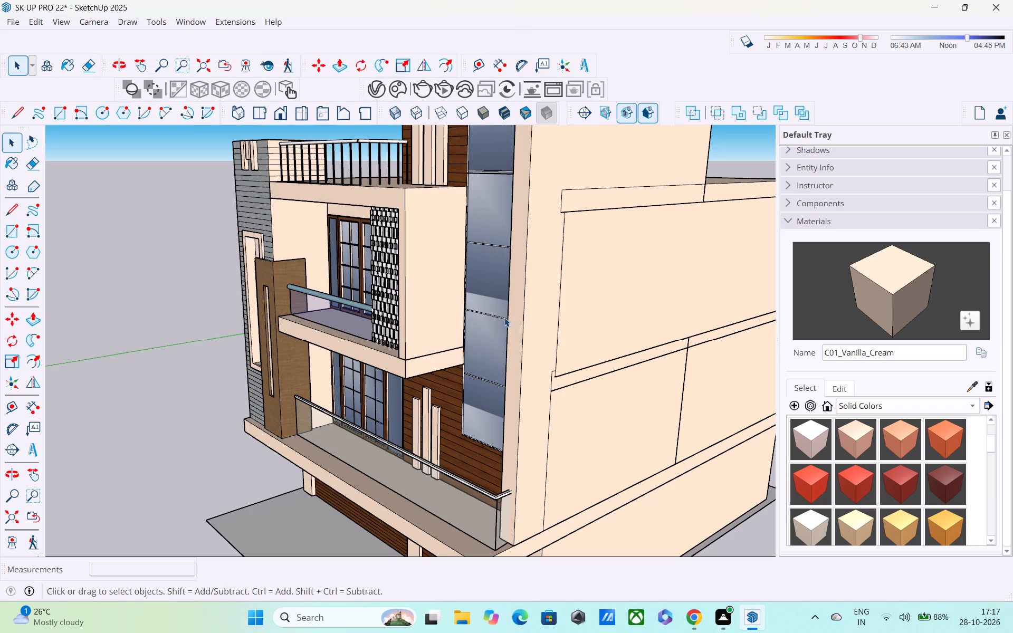
Copy the flat ground base face from under the house to an open spot beside it.
{"action": "middle_click_drag", "start_coordinate": [514, 385], "coordinate": [481, 247]}
{"action": "middle_click_drag", "start_coordinate": [551, 389], "coordinate": [563, 257]}
{"action": "middle_click_drag", "start_coordinate": [552, 333], "coordinate": [635, 239]}
{"action": "middle_click_drag", "start_coordinate": [552, 366], "coordinate": [557, 413]}
{"action": "scroll", "coordinate": [555, 406], "scroll_direction": "down", "scroll_amount": 2, "text": "shift"}
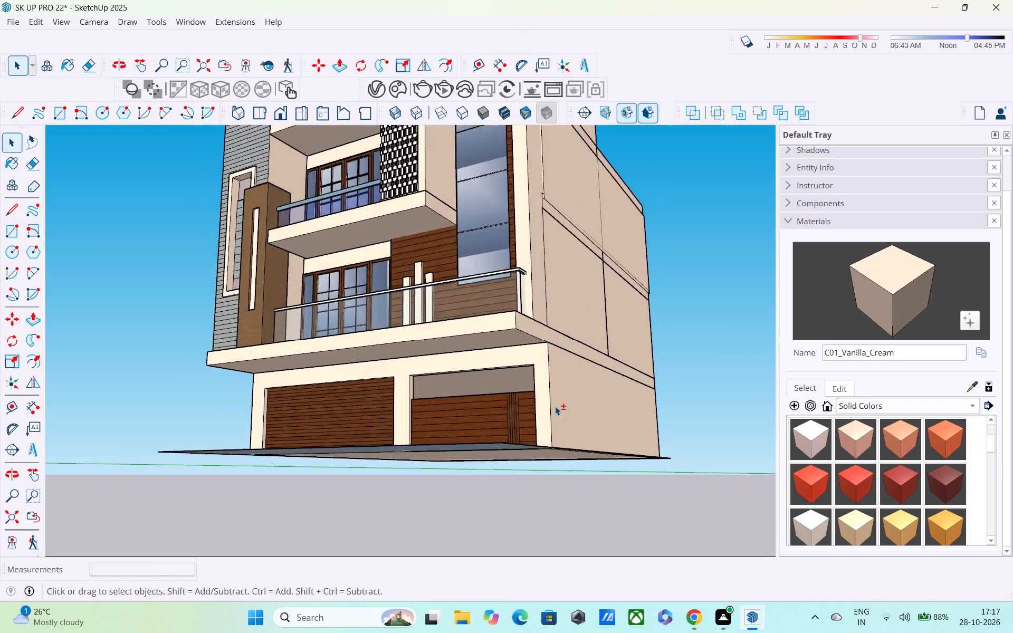
{"action": "scroll", "coordinate": [555, 406], "scroll_direction": "down", "scroll_amount": 2, "text": "shift"}
{"action": "middle_click_drag", "start_coordinate": [555, 406], "coordinate": [597, 478], "text": "shift"}
{"action": "middle_click_drag", "start_coordinate": [597, 478], "coordinate": [539, 316]}
{"action": "left_click", "coordinate": [500, 348]}
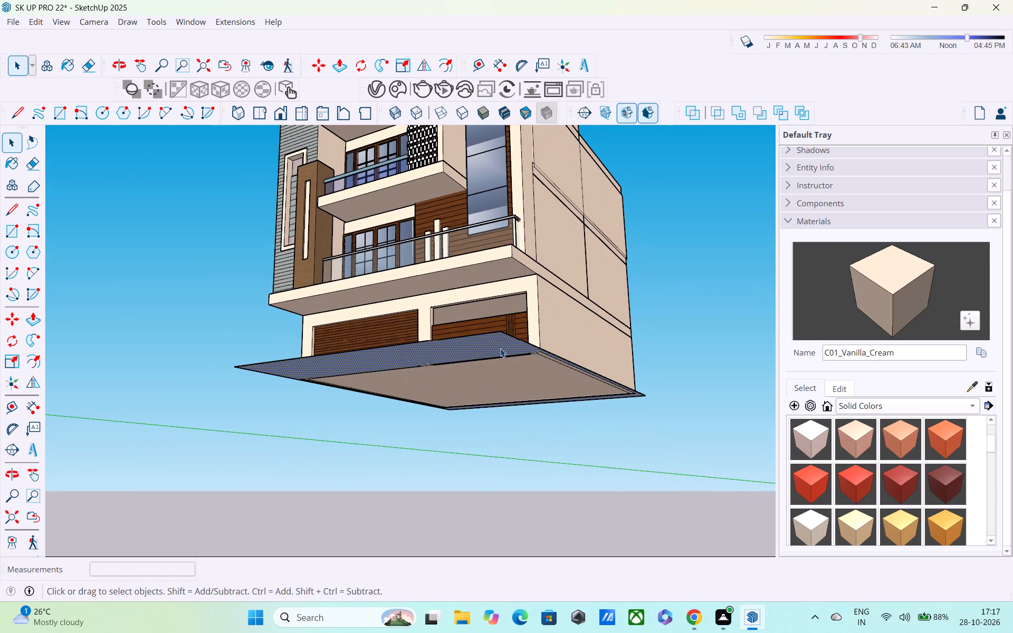
{"action": "key", "text": "m"}
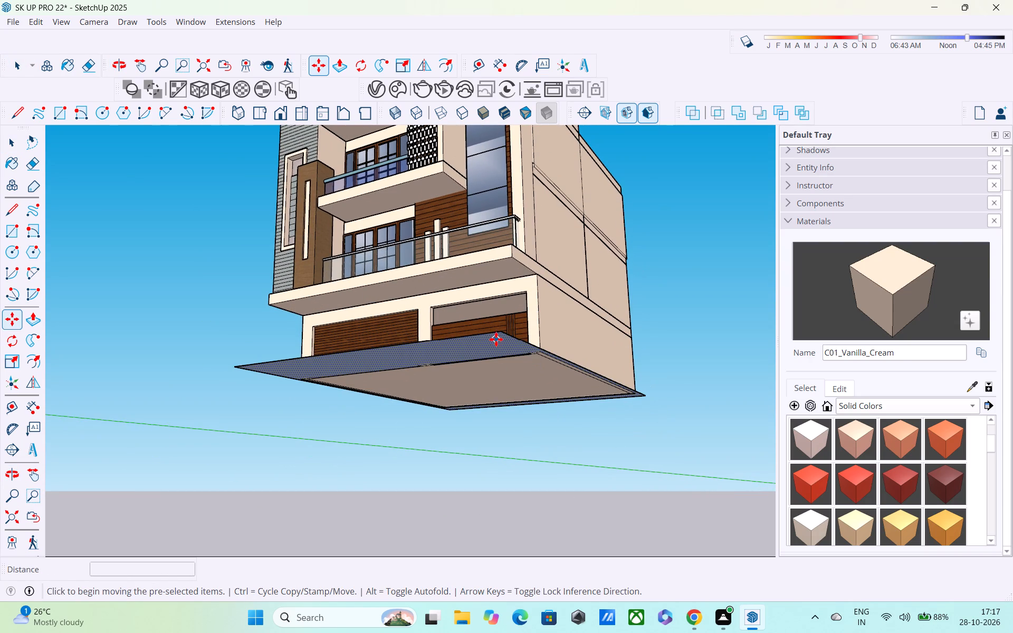
{"action": "left_click", "coordinate": [499, 331]}
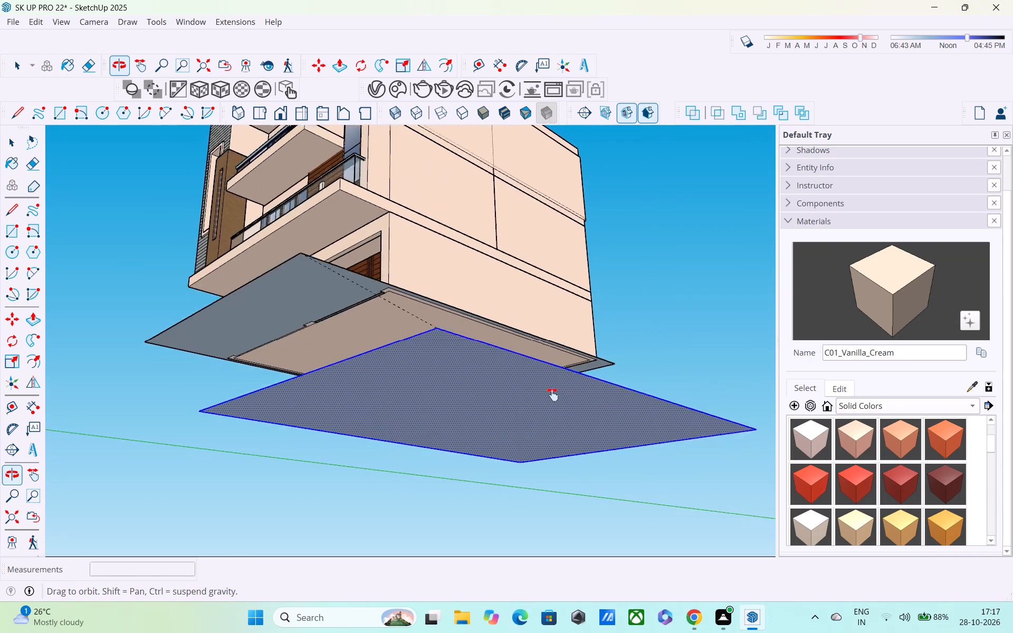
{"action": "scroll", "coordinate": [513, 392], "scroll_direction": "down", "scroll_amount": 5}
{"action": "middle_click_drag", "start_coordinate": [813, 525], "coordinate": [672, 466]}
{"action": "scroll", "coordinate": [632, 450], "scroll_direction": "down", "scroll_amount": 3}
{"action": "middle_click_drag", "start_coordinate": [632, 450], "coordinate": [655, 468], "text": "shift"}
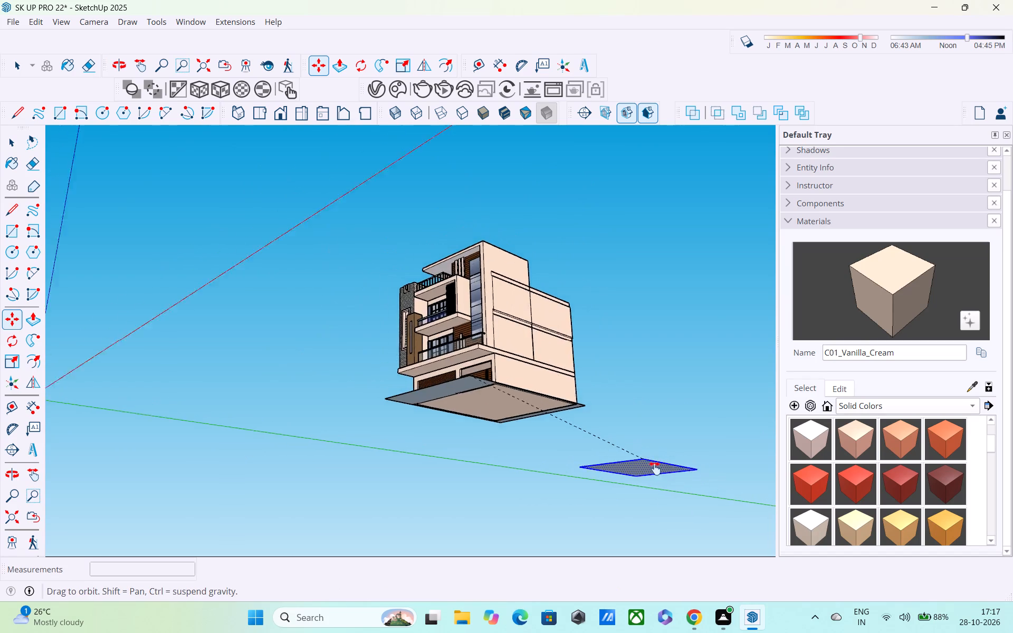
{"action": "middle_click_drag", "start_coordinate": [655, 468], "coordinate": [443, 299], "text": "shift"}
{"action": "middle_click_drag", "start_coordinate": [461, 348], "coordinate": [734, 469]}
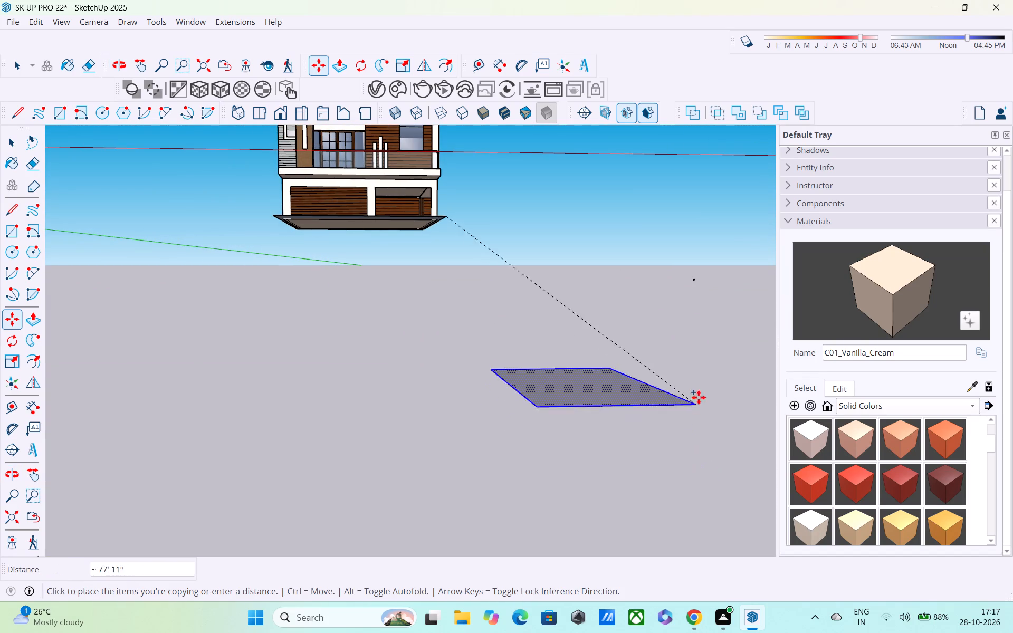
{"action": "left_click", "coordinate": [740, 215]}
{"action": "middle_click_drag", "start_coordinate": [699, 307], "coordinate": [697, 362]}
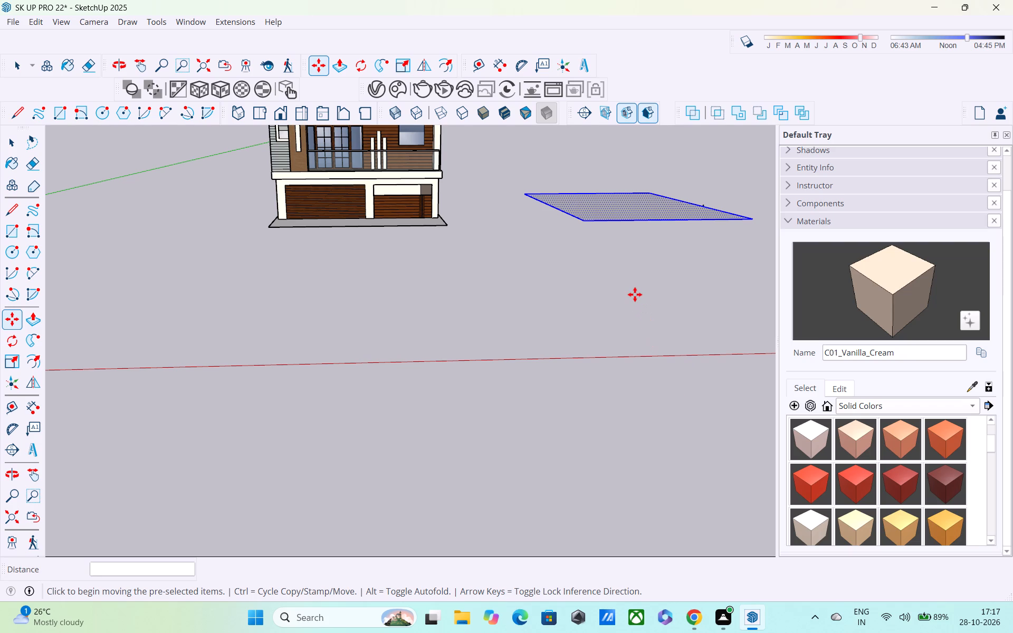
Push/Pull the copied base face up 3' to make a solid slab beside the house.
{"action": "key", "text": "p"}
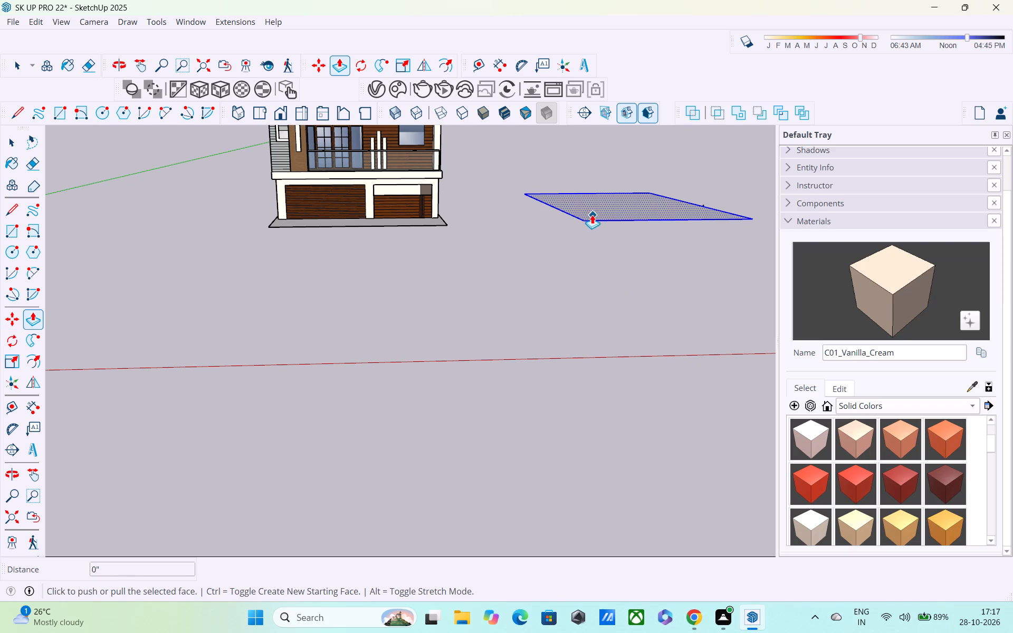
{"action": "left_click", "coordinate": [590, 211]}
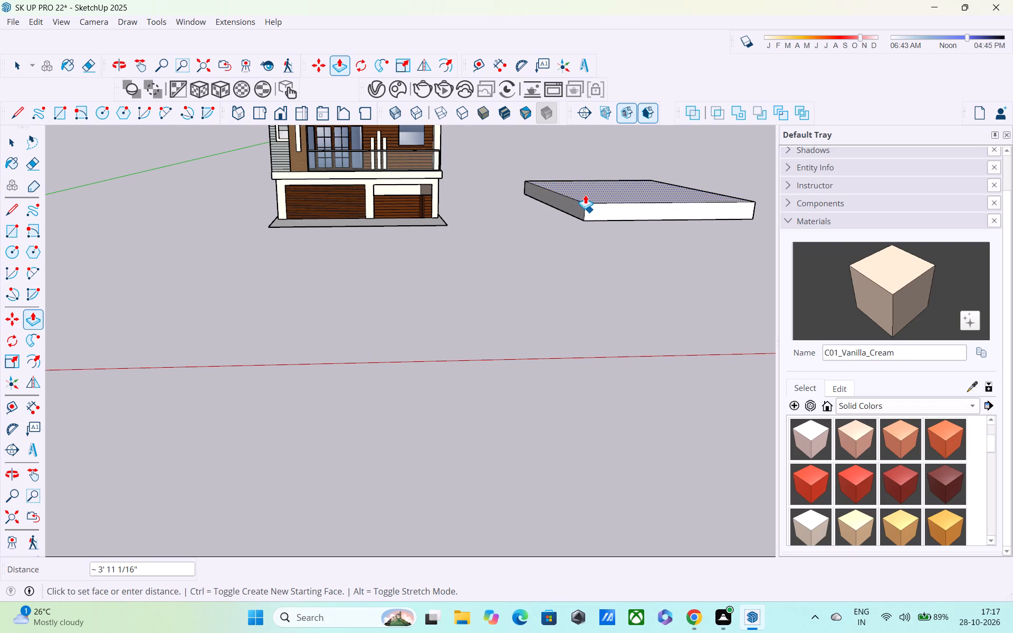
{"action": "type", "text": "3'"}
{"action": "key", "text": "Return"}
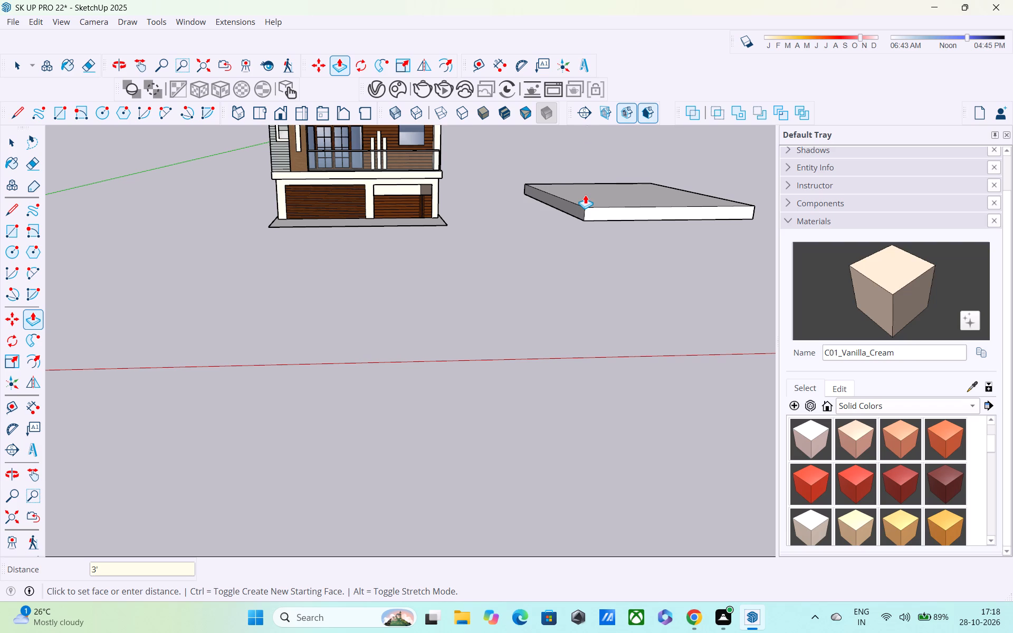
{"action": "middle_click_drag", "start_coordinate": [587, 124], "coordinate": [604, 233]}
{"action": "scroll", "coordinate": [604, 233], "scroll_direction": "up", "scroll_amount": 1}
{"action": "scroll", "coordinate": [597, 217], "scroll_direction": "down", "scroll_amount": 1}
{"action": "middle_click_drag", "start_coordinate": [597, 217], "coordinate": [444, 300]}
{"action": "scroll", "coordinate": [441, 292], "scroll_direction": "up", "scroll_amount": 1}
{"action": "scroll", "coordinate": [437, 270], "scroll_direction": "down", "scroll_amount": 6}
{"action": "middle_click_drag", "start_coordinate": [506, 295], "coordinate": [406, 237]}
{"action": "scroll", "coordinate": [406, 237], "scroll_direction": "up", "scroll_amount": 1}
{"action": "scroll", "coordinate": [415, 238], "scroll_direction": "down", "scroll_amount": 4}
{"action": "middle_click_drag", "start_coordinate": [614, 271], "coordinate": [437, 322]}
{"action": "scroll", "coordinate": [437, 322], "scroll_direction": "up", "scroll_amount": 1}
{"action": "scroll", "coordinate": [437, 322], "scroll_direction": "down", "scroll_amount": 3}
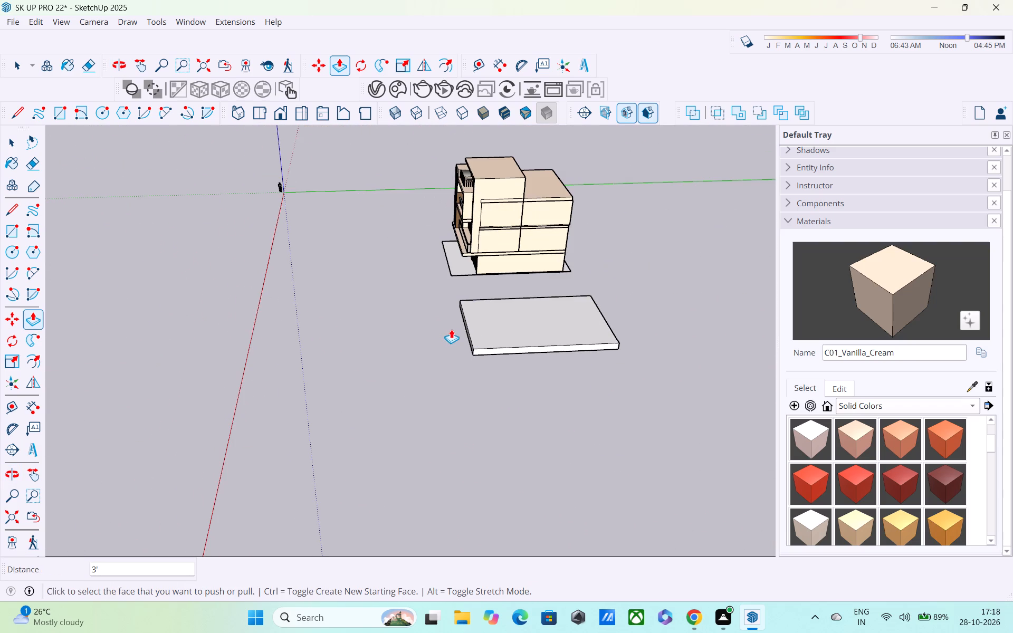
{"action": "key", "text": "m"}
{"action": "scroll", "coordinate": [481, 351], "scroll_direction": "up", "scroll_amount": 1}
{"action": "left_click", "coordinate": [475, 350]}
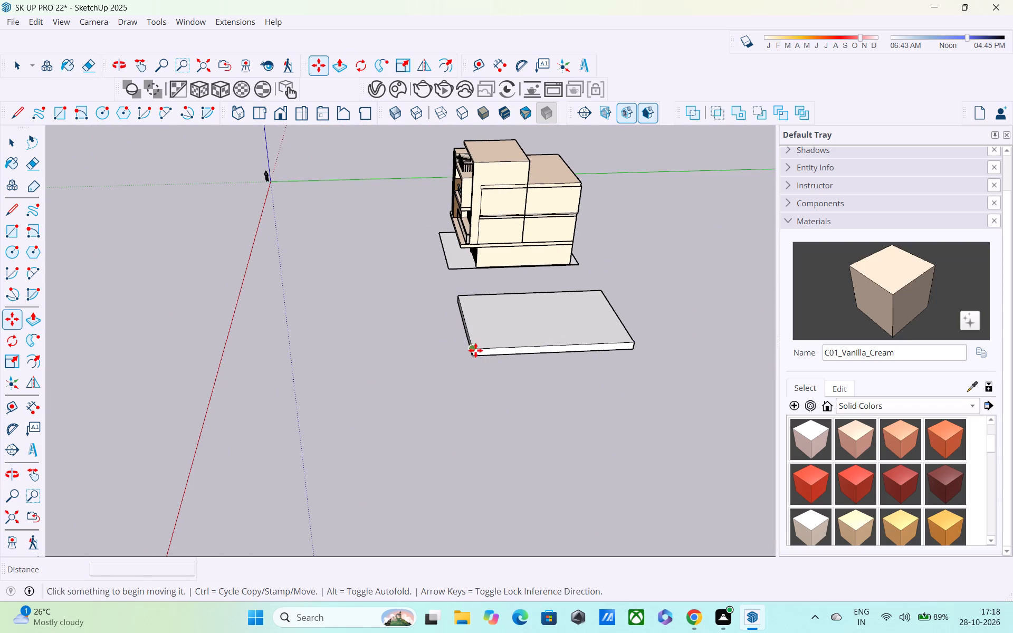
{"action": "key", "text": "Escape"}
Select all connected faces and edges of the new slab and make them a group.
{"action": "key", "text": "space"}
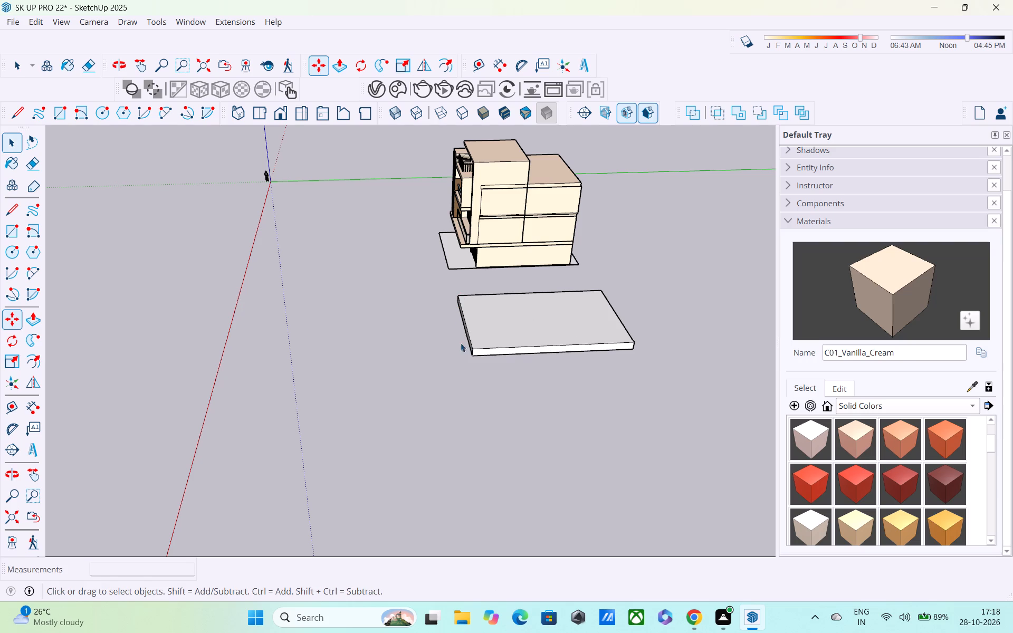
{"action": "double_click", "coordinate": [473, 346]}
{"action": "double_click", "coordinate": [473, 346]}
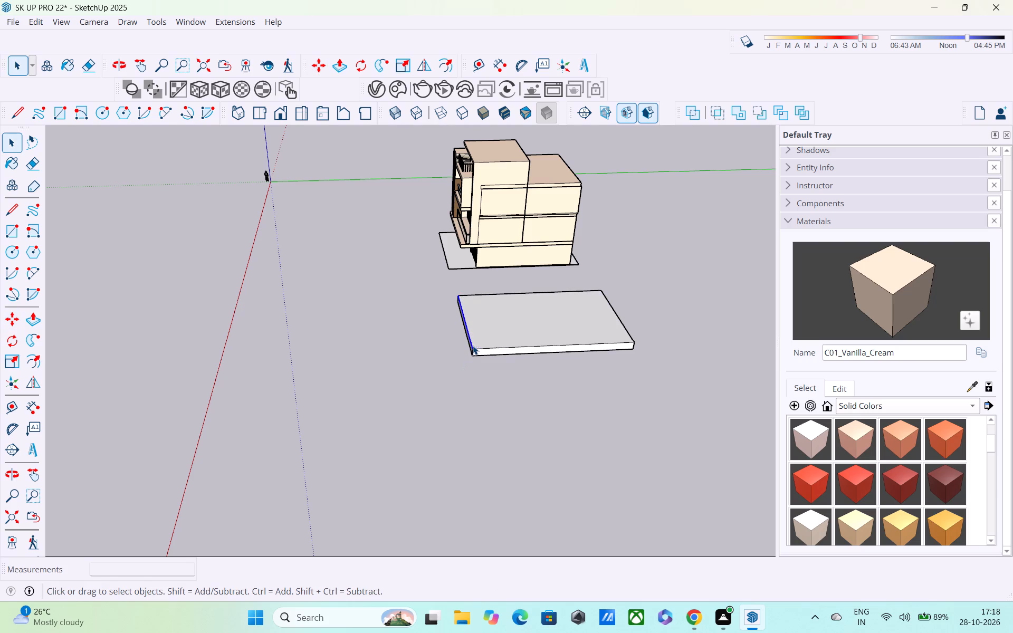
{"action": "triple_click", "coordinate": [480, 353]}
{"action": "right_click", "coordinate": [480, 353]}
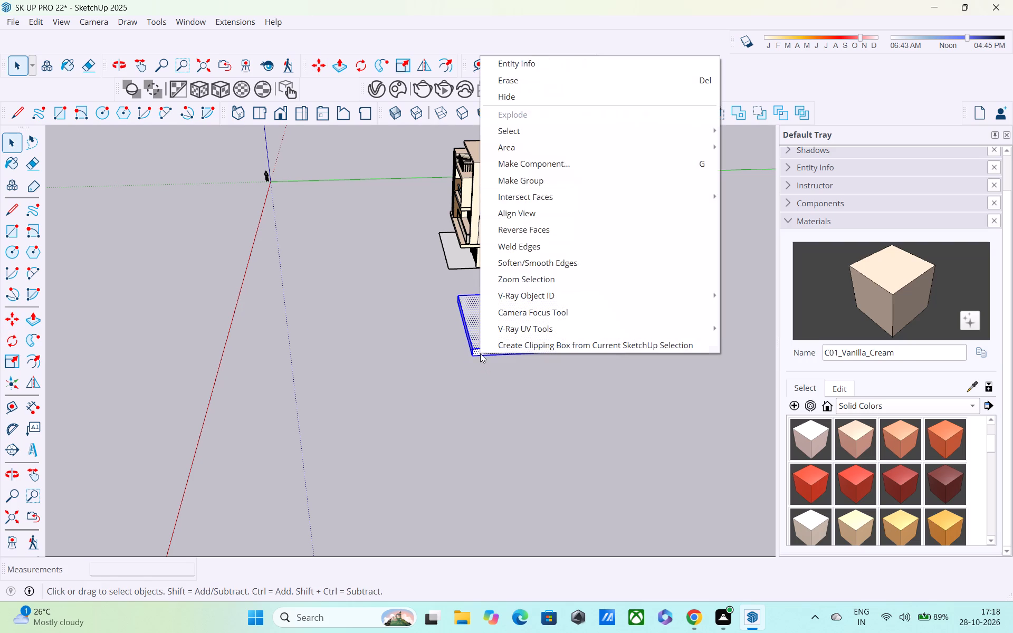
{"action": "left_click", "coordinate": [590, 184]}
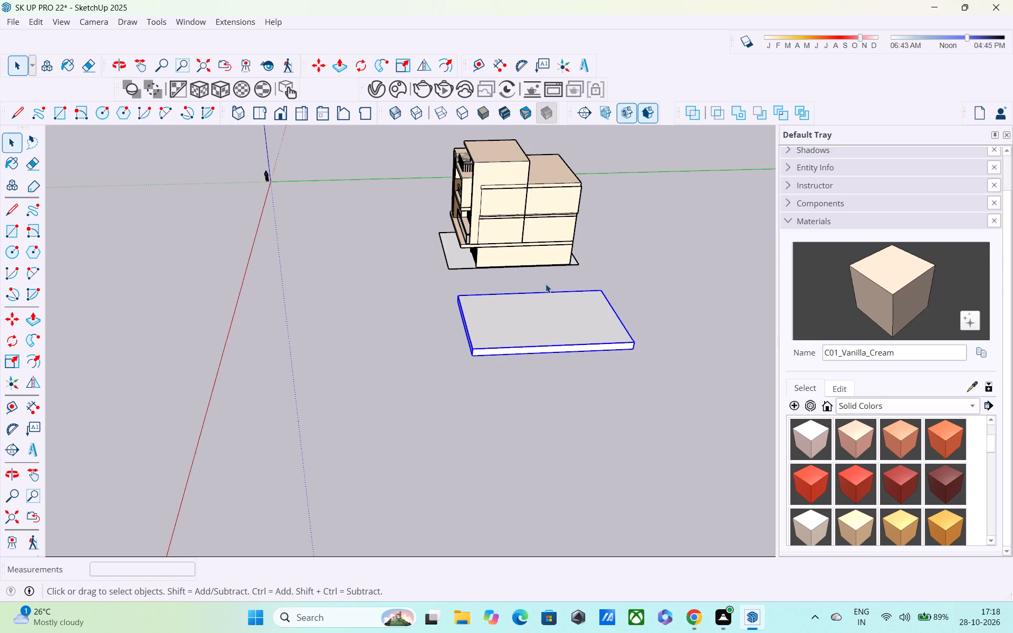
Move the slab group by its top corner onto the matching corner of the flat base under the house.
{"action": "key", "text": "m"}
{"action": "scroll", "coordinate": [499, 344], "scroll_direction": "up", "scroll_amount": 4}
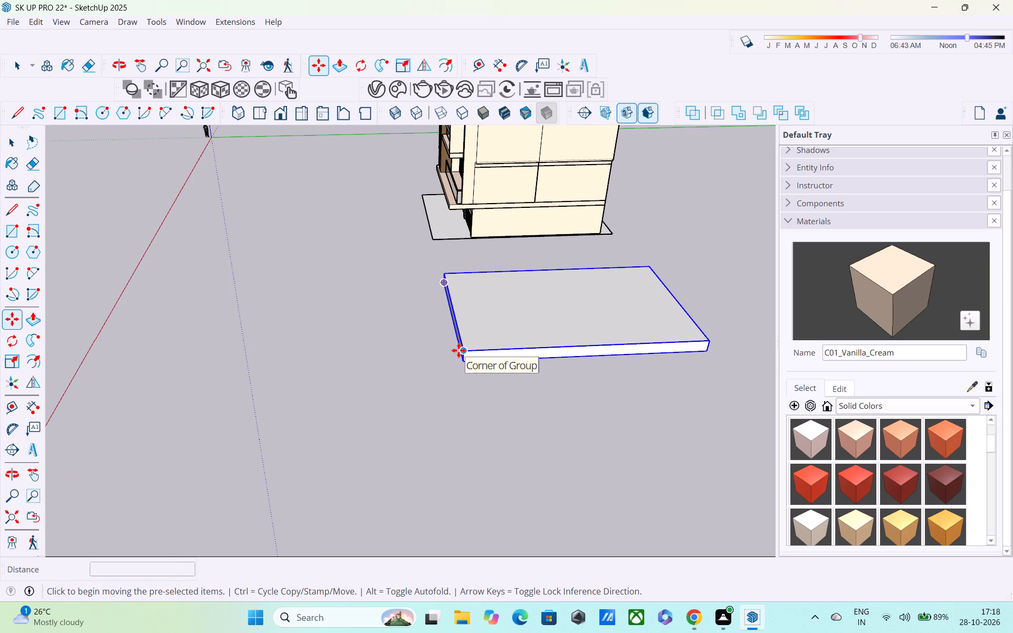
{"action": "left_click", "coordinate": [463, 354]}
{"action": "middle_click_drag", "start_coordinate": [433, 258], "coordinate": [576, 148]}
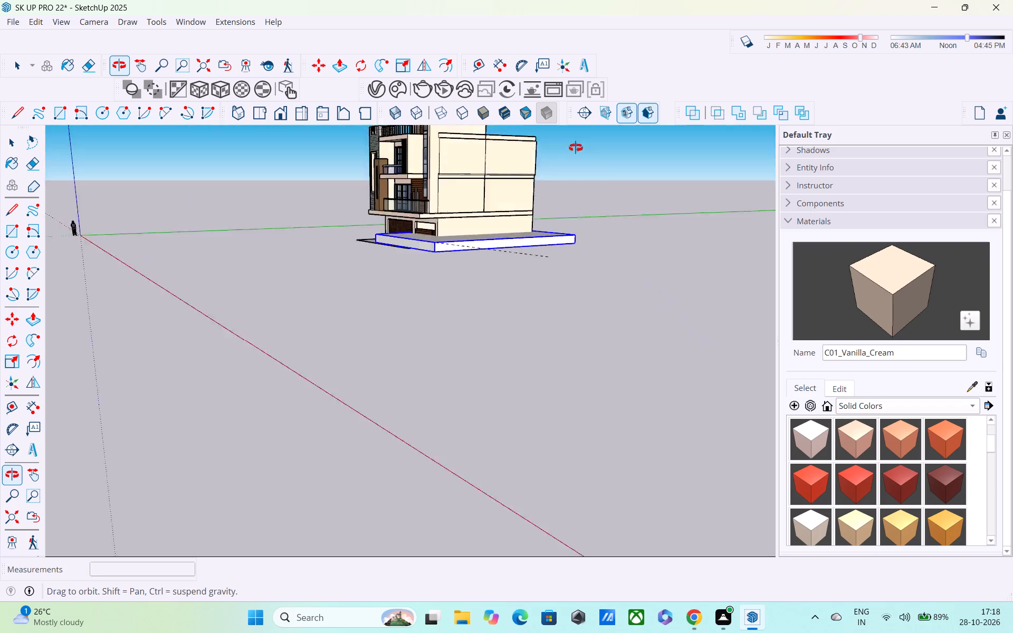
{"action": "middle_click_drag", "start_coordinate": [576, 148], "coordinate": [630, 84]}
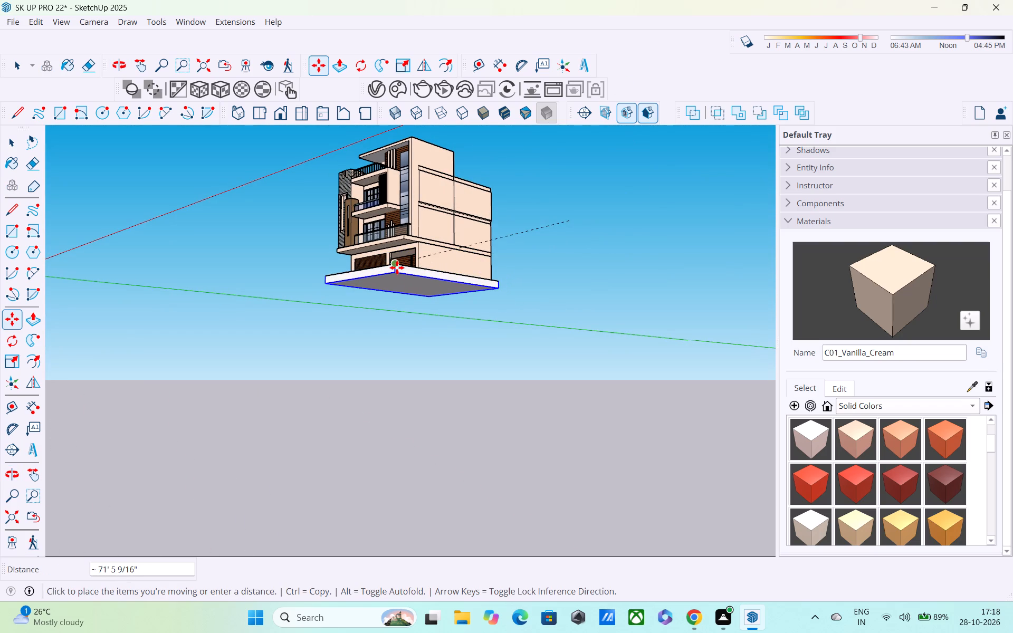
{"action": "left_click", "coordinate": [397, 267]}
Move the slab group 4' toward the front so its back edge lines up with the house's rear wall.
{"action": "scroll", "coordinate": [397, 267], "scroll_direction": "up", "scroll_amount": 1}
{"action": "middle_click_drag", "start_coordinate": [419, 284], "coordinate": [590, 466]}
{"action": "scroll", "coordinate": [493, 382], "scroll_direction": "up", "scroll_amount": 4}
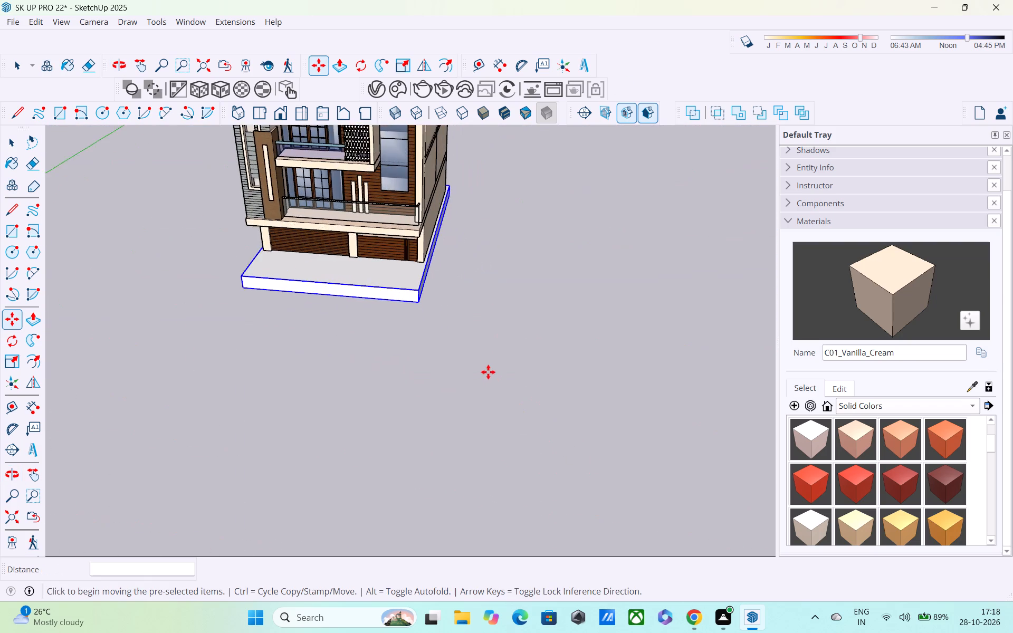
{"action": "scroll", "coordinate": [482, 365], "scroll_direction": "up", "scroll_amount": 2}
{"action": "scroll", "coordinate": [481, 291], "scroll_direction": "down", "scroll_amount": 3}
{"action": "middle_click_drag", "start_coordinate": [481, 291], "coordinate": [503, 322]}
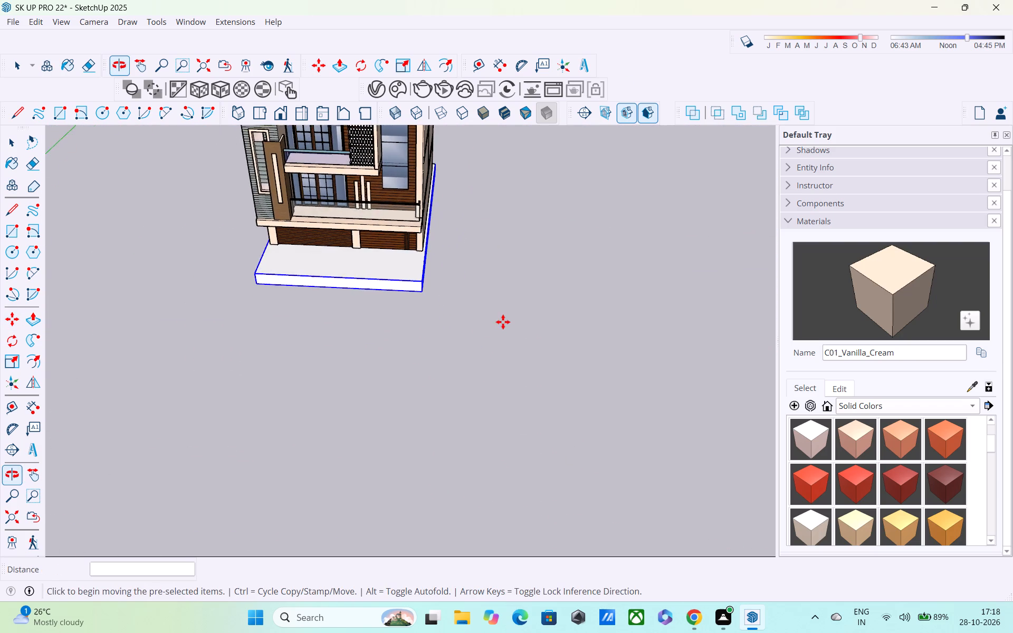
{"action": "scroll", "coordinate": [503, 322], "scroll_direction": "down", "scroll_amount": 4}
{"action": "middle_click_drag", "start_coordinate": [503, 322], "coordinate": [328, 247]}
{"action": "scroll", "coordinate": [453, 322], "scroll_direction": "up", "scroll_amount": 3}
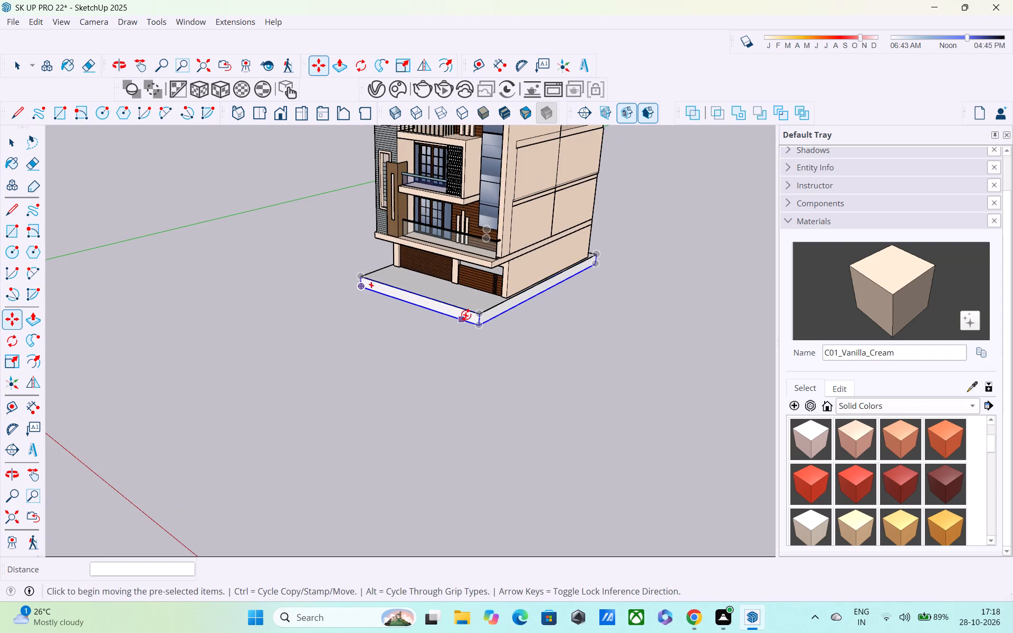
{"action": "scroll", "coordinate": [502, 348], "scroll_direction": "up", "scroll_amount": 1}
{"action": "middle_click_drag", "start_coordinate": [482, 330], "coordinate": [463, 299]}
{"action": "key", "text": "m"}
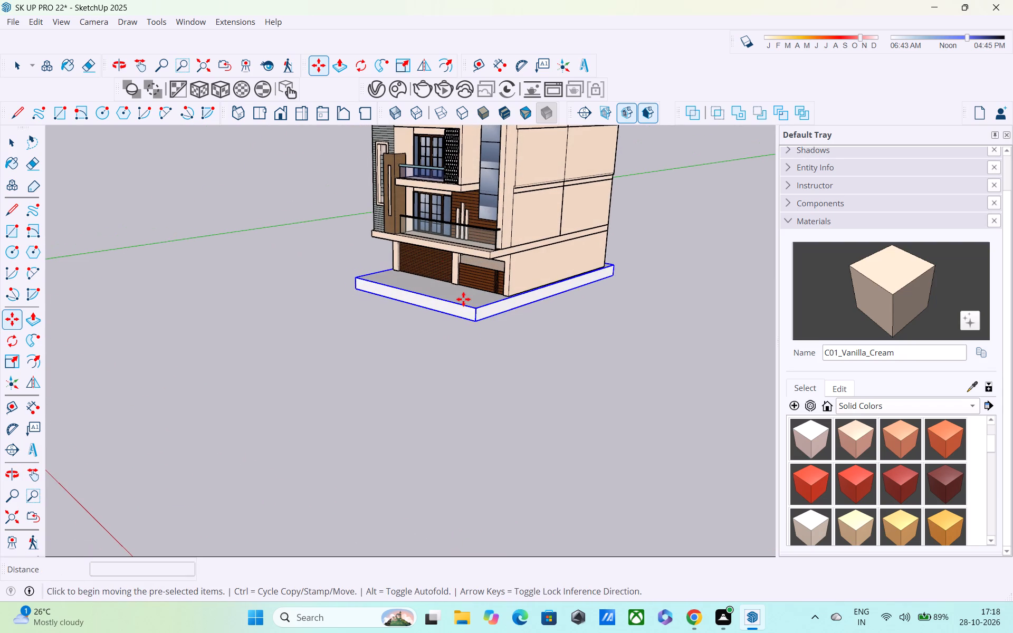
{"action": "scroll", "coordinate": [468, 315], "scroll_direction": "up", "scroll_amount": 3}
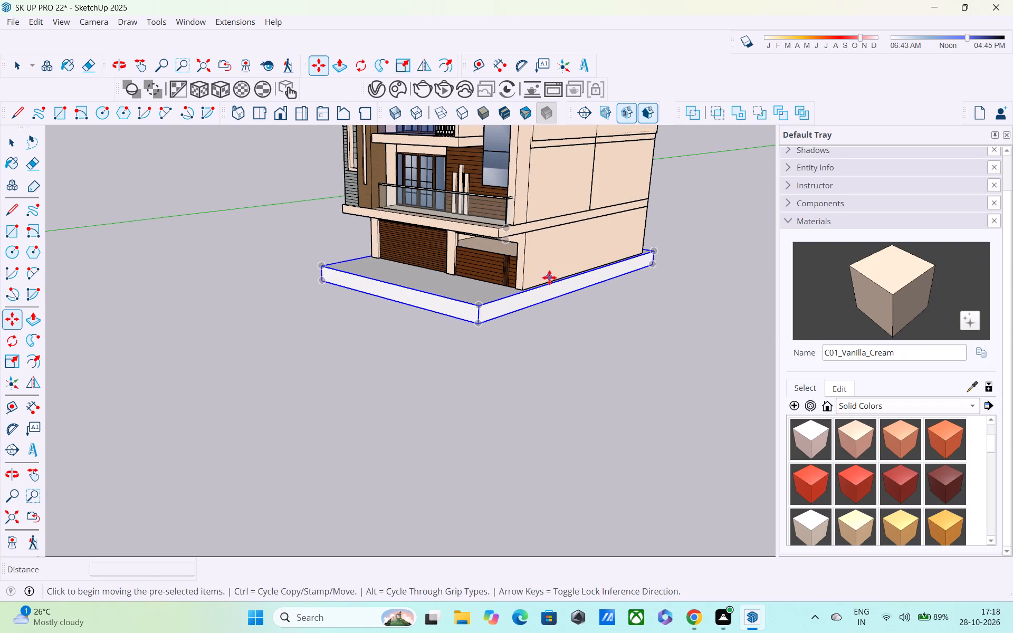
{"action": "middle_click_drag", "start_coordinate": [549, 277], "coordinate": [316, 270]}
{"action": "scroll", "coordinate": [360, 297], "scroll_direction": "down", "scroll_amount": 4}
{"action": "middle_click_drag", "start_coordinate": [391, 316], "coordinate": [252, 295]}
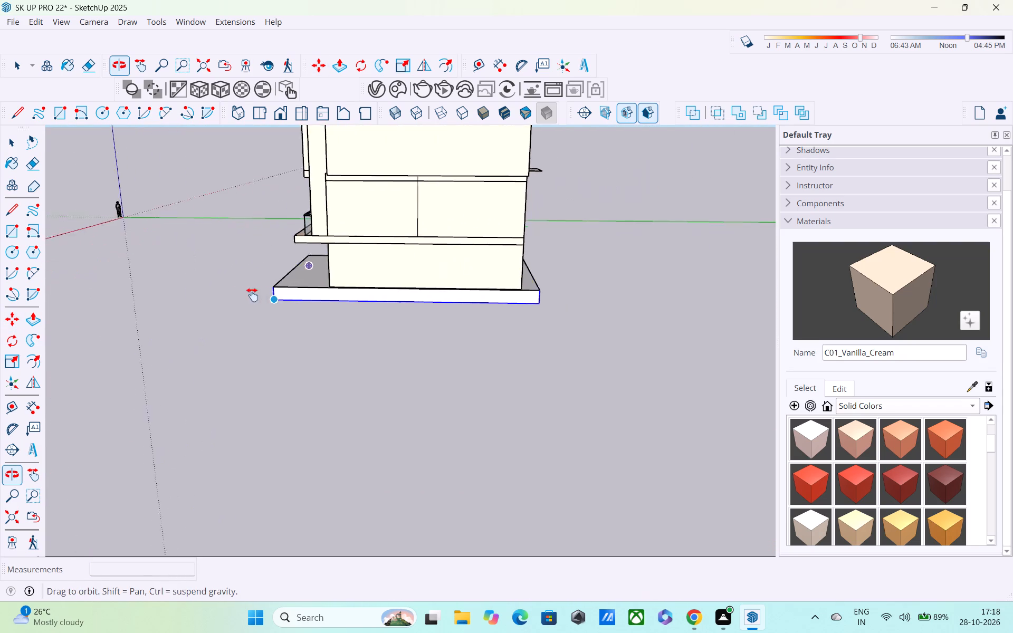
{"action": "middle_click_drag", "start_coordinate": [252, 295], "coordinate": [217, 295]}
{"action": "scroll", "coordinate": [454, 273], "scroll_direction": "up", "scroll_amount": 3}
{"action": "left_click", "coordinate": [511, 296]}
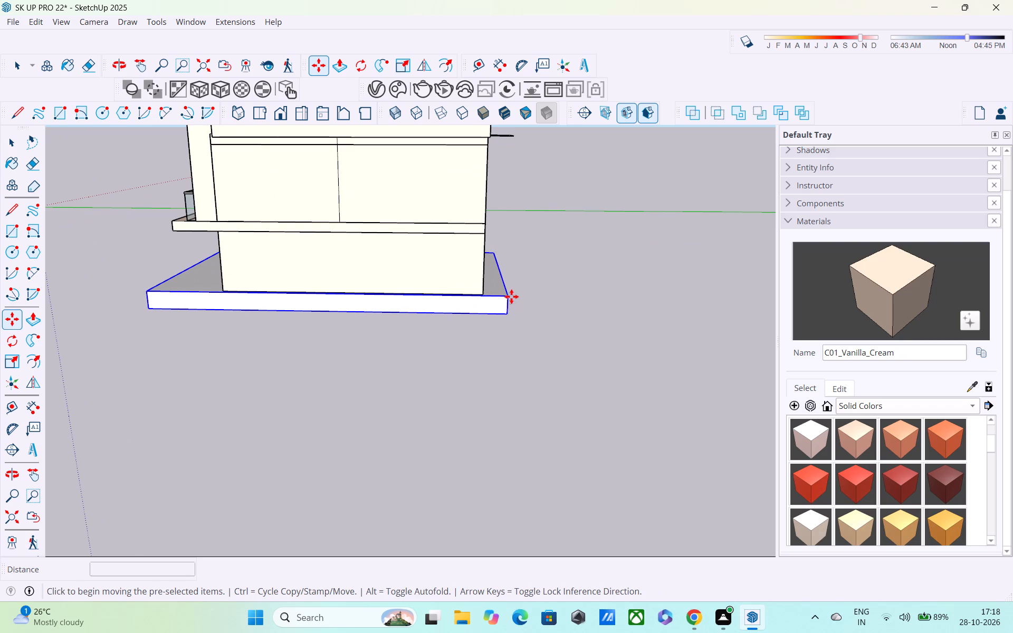
{"action": "left_click", "coordinate": [483, 290]}
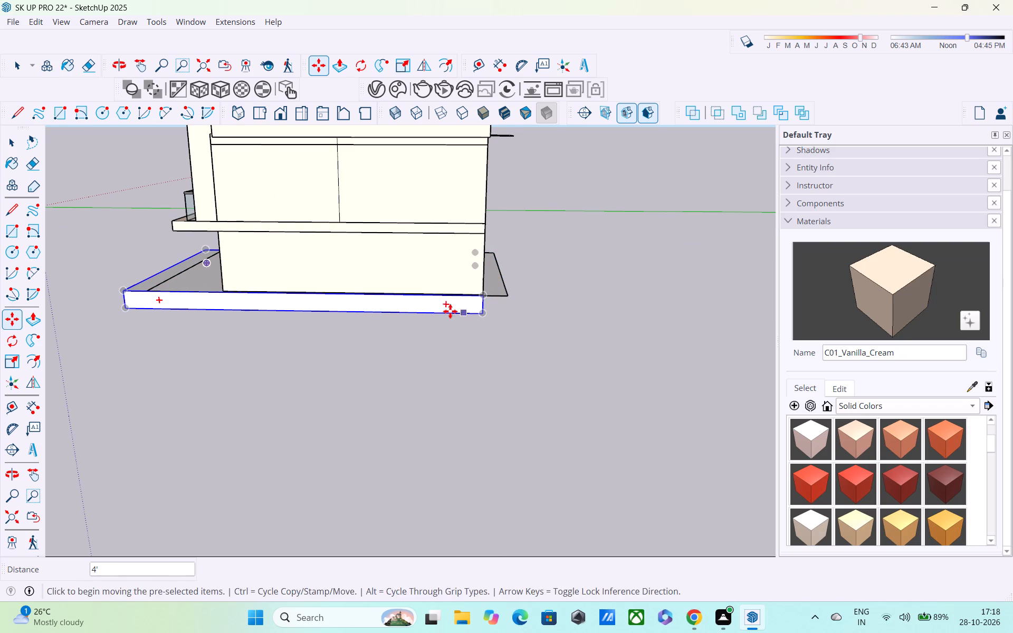
Delete the original flat base face lying on top of the slab under the house.
{"action": "middle_click_drag", "start_coordinate": [443, 313], "coordinate": [639, 286]}
{"action": "middle_click_drag", "start_coordinate": [333, 300], "coordinate": [408, 391]}
{"action": "scroll", "coordinate": [352, 364], "scroll_direction": "down", "scroll_amount": 1}
{"action": "key", "text": "space"}
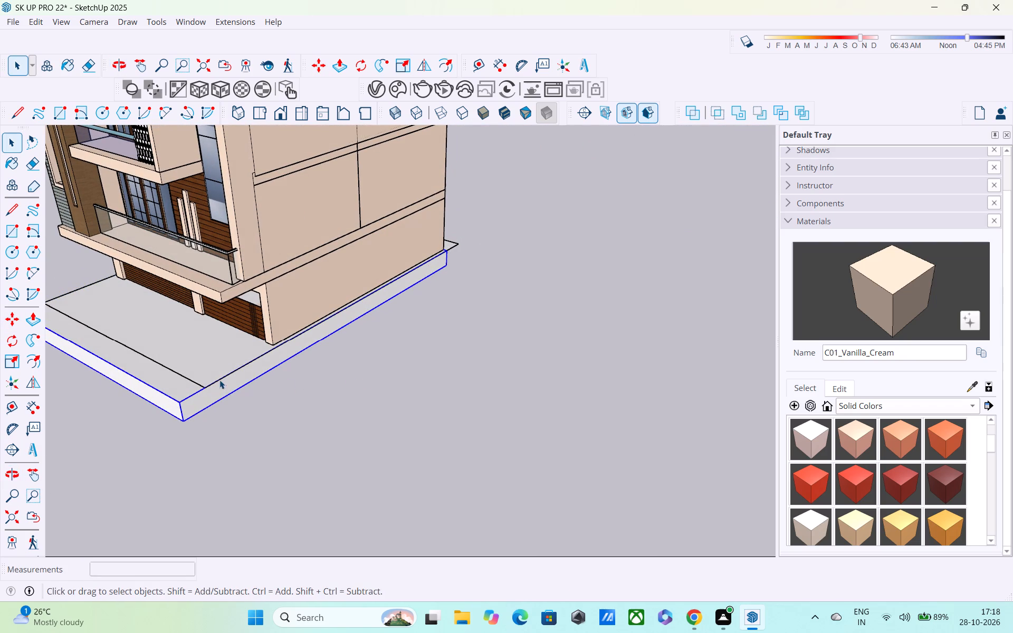
{"action": "left_click", "coordinate": [202, 380]}
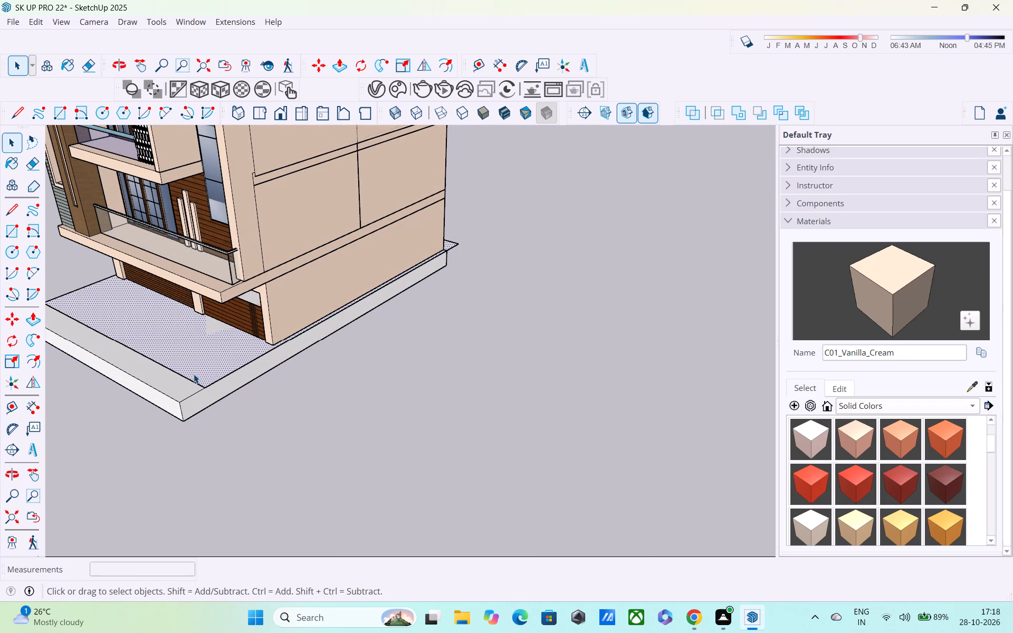
{"action": "key", "text": "Delete"}
Erase the leftover outline edges of the old base face across the slab's front, along its sides and behind the house.
{"action": "left_click", "coordinate": [199, 375]}
{"action": "left_click", "coordinate": [201, 379]}
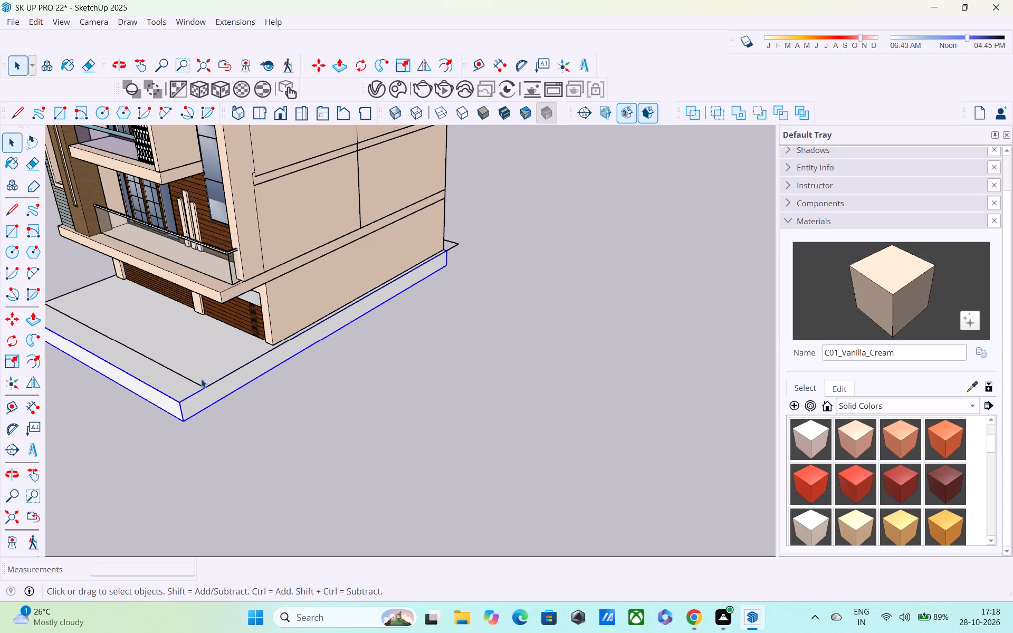
{"action": "left_click", "coordinate": [201, 383]}
{"action": "left_click", "coordinate": [196, 375]}
{"action": "key", "text": "e"}
{"action": "left_click_drag", "start_coordinate": [195, 375], "coordinate": [195, 384]}
{"action": "scroll", "coordinate": [195, 387], "scroll_direction": "down", "scroll_amount": 2}
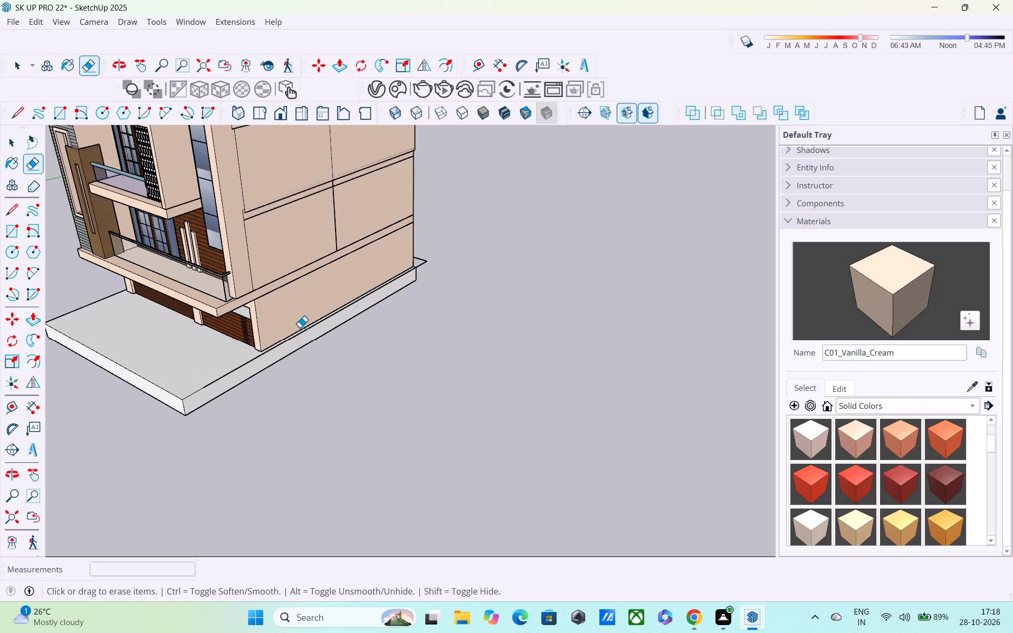
{"action": "scroll", "coordinate": [300, 327], "scroll_direction": "up", "scroll_amount": 3}
{"action": "middle_click_drag", "start_coordinate": [302, 327], "coordinate": [318, 244]}
{"action": "scroll", "coordinate": [320, 242], "scroll_direction": "up", "scroll_amount": 1}
{"action": "middle_click_drag", "start_coordinate": [429, 258], "coordinate": [125, 302]}
{"action": "scroll", "coordinate": [417, 313], "scroll_direction": "down", "scroll_amount": 1}
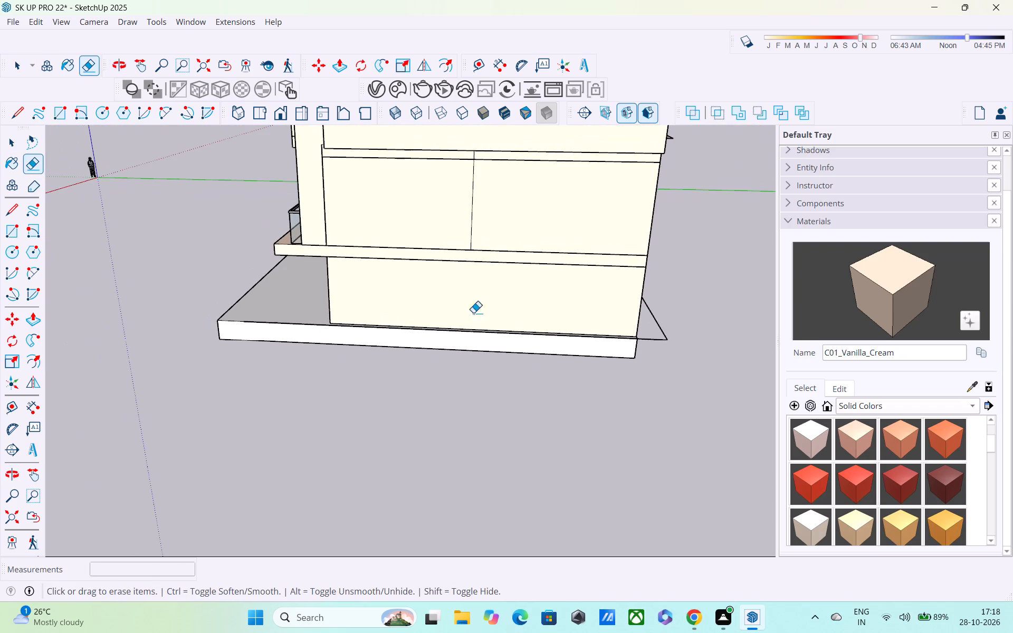
{"action": "middle_click_drag", "start_coordinate": [576, 324], "coordinate": [359, 324]}
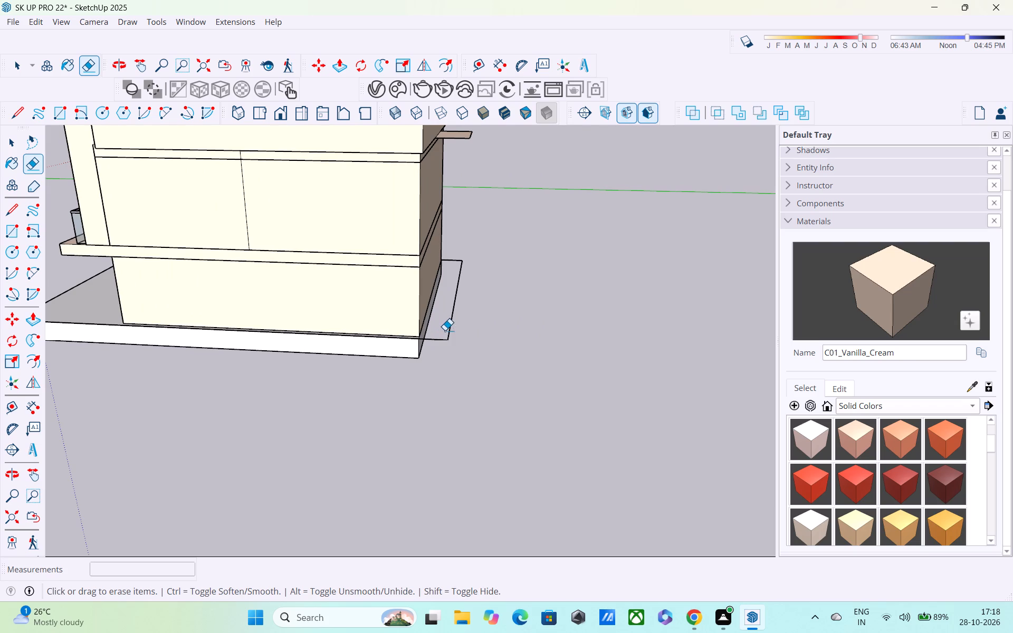
{"action": "left_click", "coordinate": [451, 322]}
{"action": "left_click", "coordinate": [436, 339]}
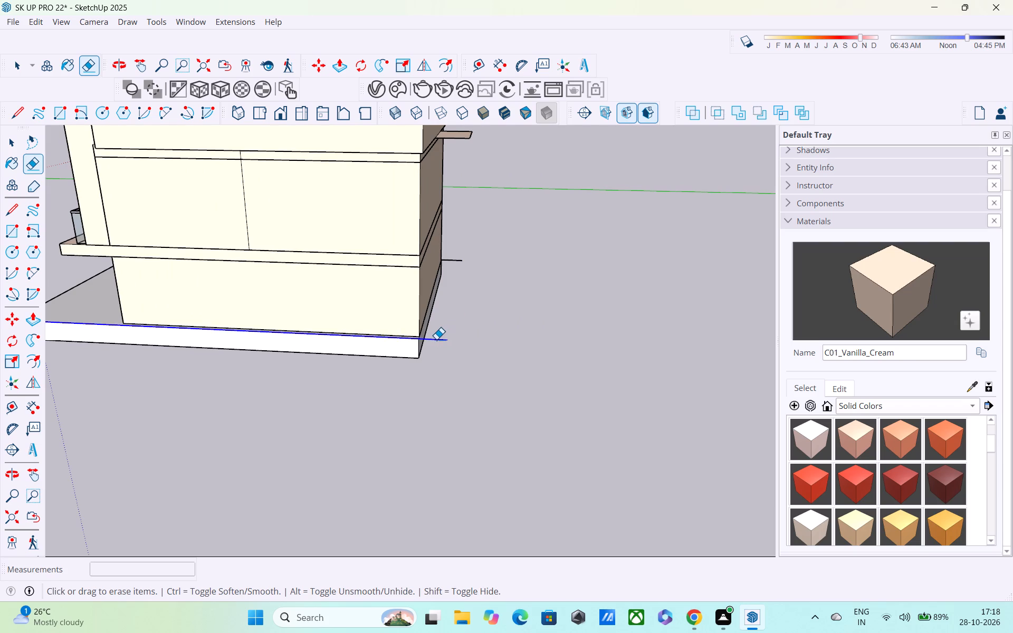
{"action": "left_click", "coordinate": [454, 258]}
{"action": "left_click", "coordinate": [455, 261]}
Examine the slab edges and the ground-floor walls from the front and up close.
{"action": "middle_click_drag", "start_coordinate": [455, 283], "coordinate": [747, 204]}
{"action": "middle_click_drag", "start_coordinate": [237, 407], "coordinate": [470, 363]}
{"action": "scroll", "coordinate": [470, 363], "scroll_direction": "up", "scroll_amount": 1}
{"action": "scroll", "coordinate": [431, 361], "scroll_direction": "down", "scroll_amount": 3}
{"action": "middle_click_drag", "start_coordinate": [431, 361], "coordinate": [408, 456]}
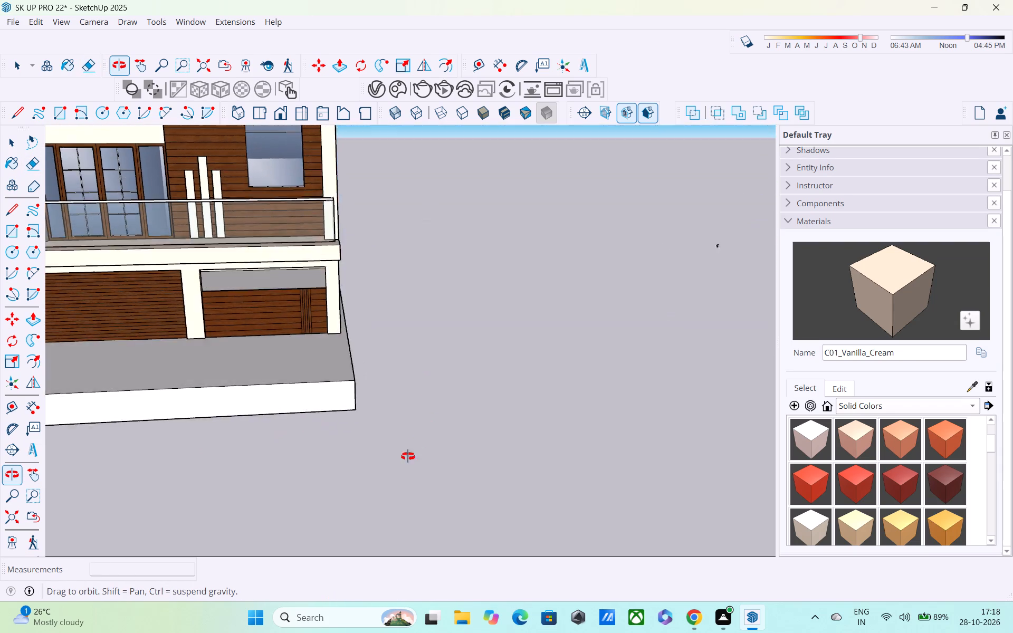
{"action": "middle_click_drag", "start_coordinate": [408, 456], "coordinate": [310, 481]}
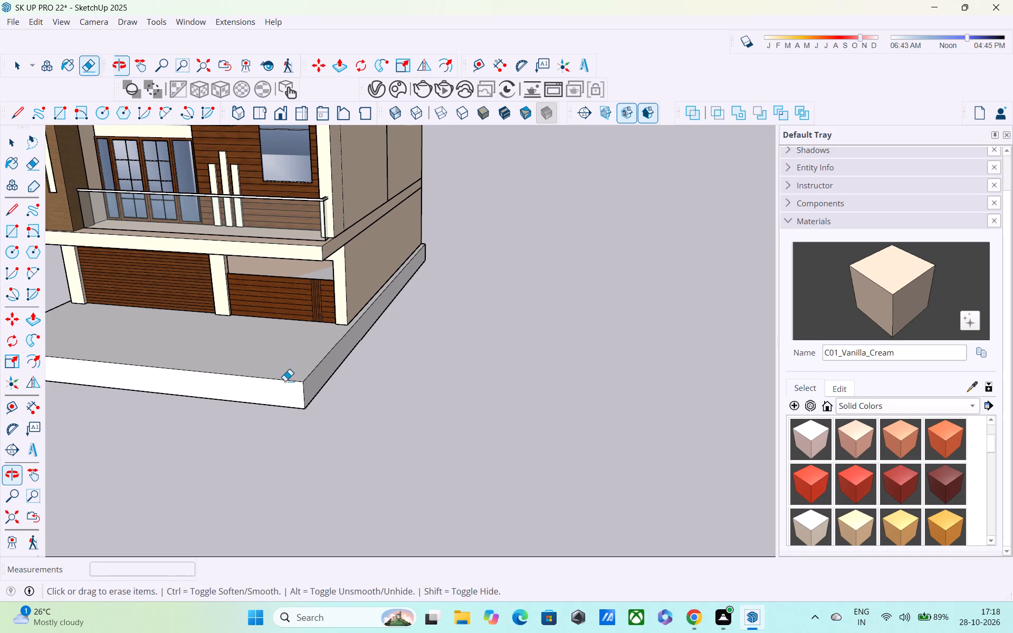
{"action": "scroll", "coordinate": [284, 312], "scroll_direction": "up", "scroll_amount": 3}
{"action": "key", "text": "space"}
{"action": "left_click", "coordinate": [285, 258]}
{"action": "middle_click_drag", "start_coordinate": [285, 258], "coordinate": [301, 234]}
{"action": "scroll", "coordinate": [319, 262], "scroll_direction": "up", "scroll_amount": 9}
{"action": "left_click", "coordinate": [319, 291]}
{"action": "left_click", "coordinate": [322, 302]}
{"action": "left_click_drag", "start_coordinate": [327, 312], "coordinate": [329, 317]}
{"action": "middle_click_drag", "start_coordinate": [338, 328], "coordinate": [343, 381]}
{"action": "scroll", "coordinate": [343, 381], "scroll_direction": "up", "scroll_amount": 2}
{"action": "left_click", "coordinate": [342, 382]}
{"action": "scroll", "coordinate": [342, 382], "scroll_direction": "down", "scroll_amount": 6}
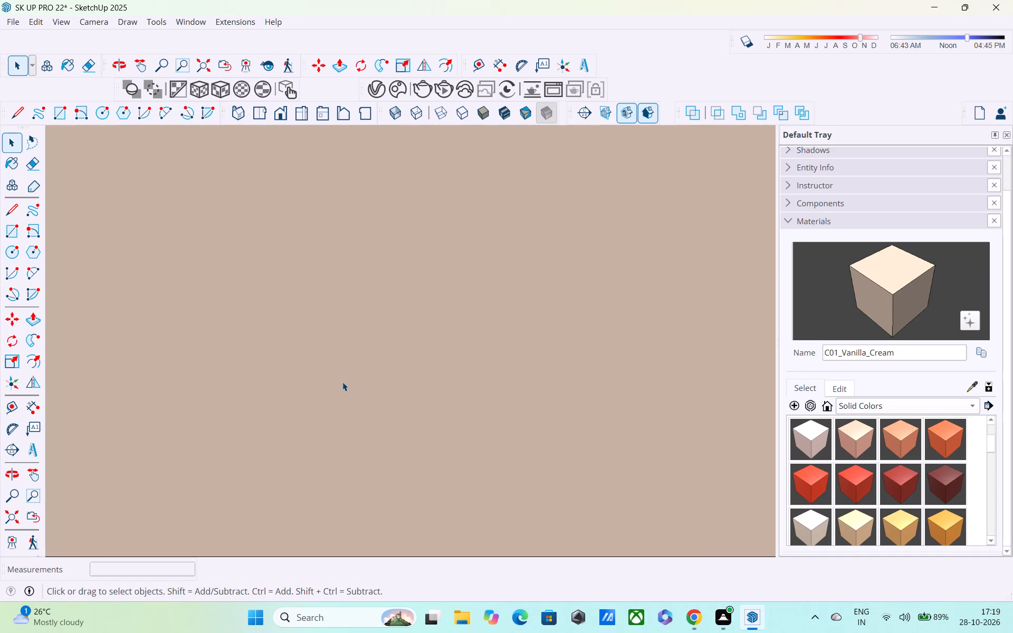
Bring the whole model back into view and examine the house front and the slab projecting before it.
{"action": "scroll", "coordinate": [342, 385], "scroll_direction": "down", "scroll_amount": 5}
{"action": "left_click", "coordinate": [16, 497]}
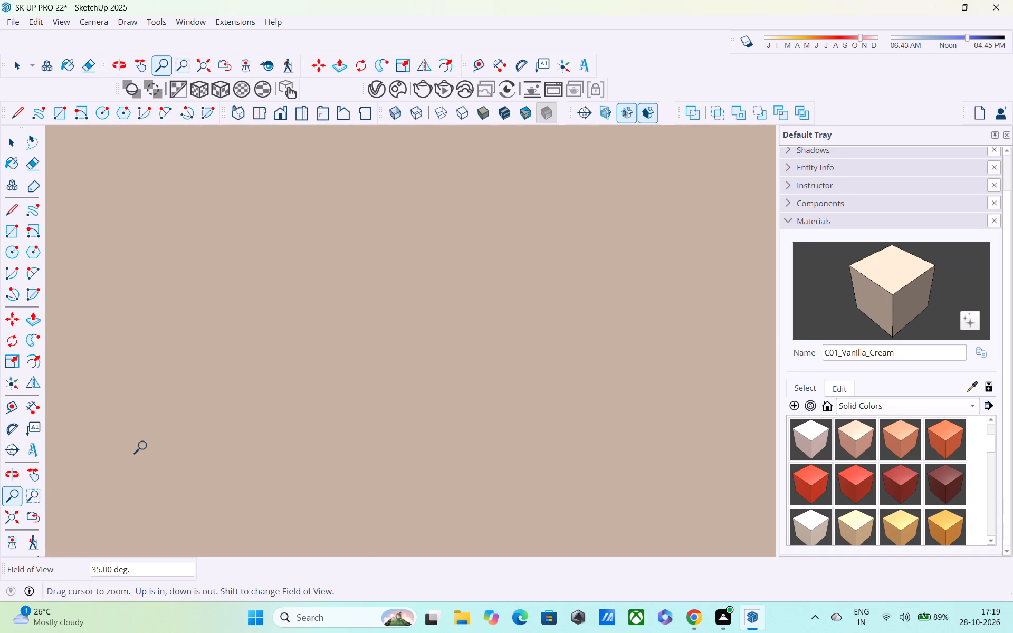
{"action": "scroll", "coordinate": [170, 437], "scroll_direction": "down", "scroll_amount": 7}
{"action": "left_click", "coordinate": [23, 513]}
{"action": "left_click", "coordinate": [10, 519]}
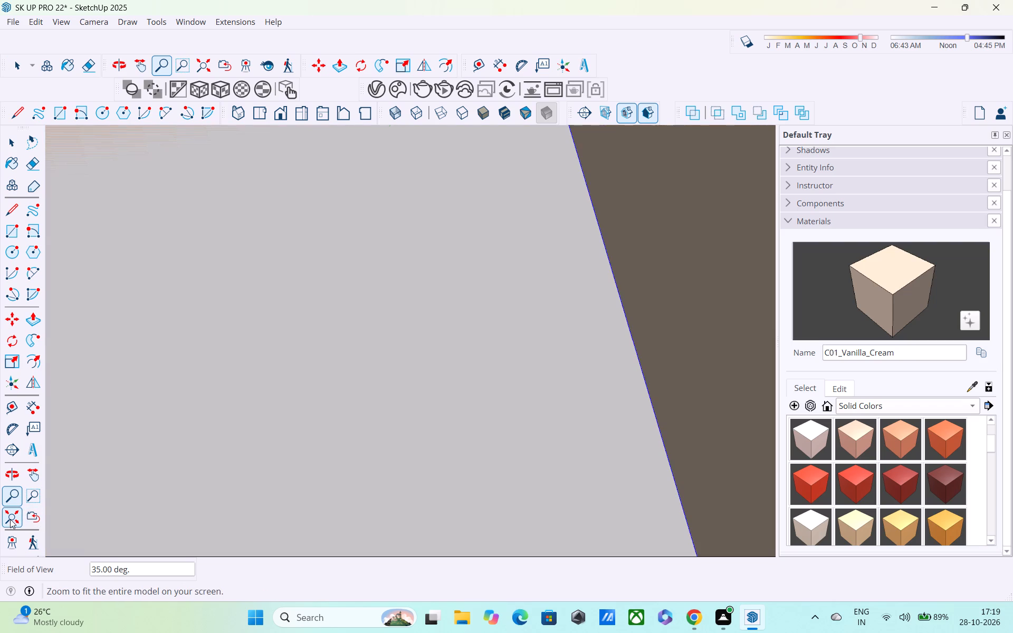
{"action": "scroll", "coordinate": [16, 509], "scroll_direction": "down", "scroll_amount": 4}
{"action": "middle_click_drag", "start_coordinate": [282, 401], "coordinate": [335, 274]}
{"action": "key", "text": "space"}
{"action": "left_click", "coordinate": [593, 287]}
{"action": "middle_click_drag", "start_coordinate": [451, 361], "coordinate": [444, 366]}
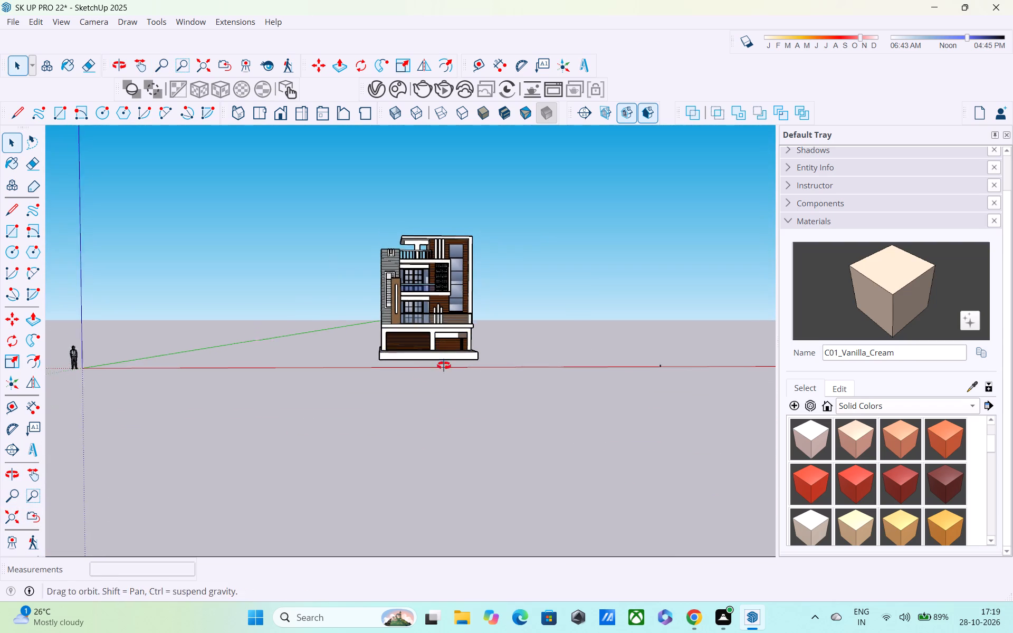
{"action": "middle_click_drag", "start_coordinate": [444, 366], "coordinate": [343, 395]}
{"action": "scroll", "coordinate": [384, 341], "scroll_direction": "up", "scroll_amount": 10}
{"action": "middle_click_drag", "start_coordinate": [424, 356], "coordinate": [439, 383]}
{"action": "scroll", "coordinate": [437, 386], "scroll_direction": "up", "scroll_amount": 3}
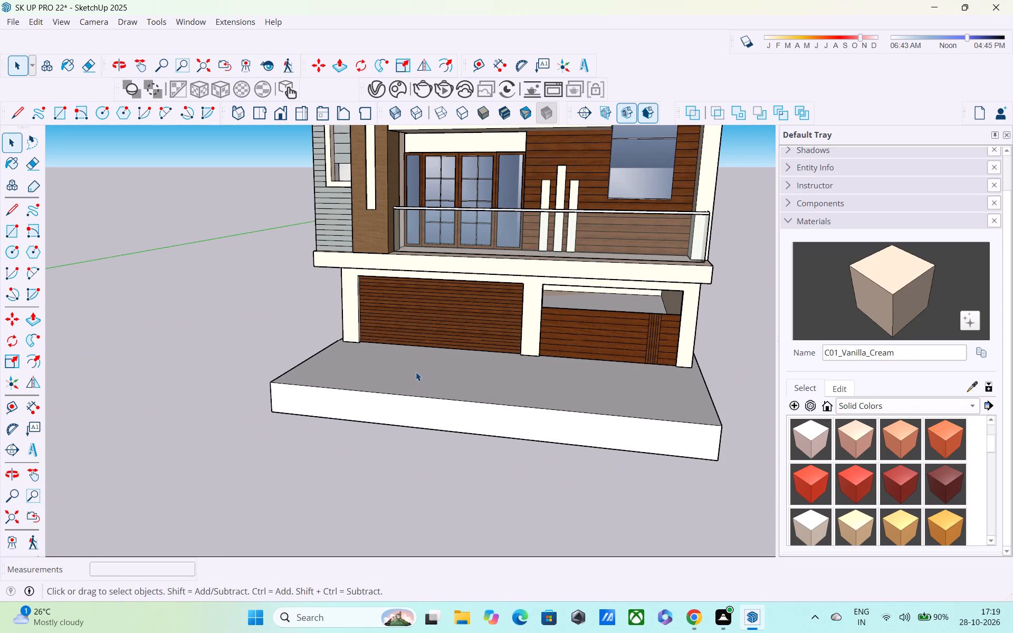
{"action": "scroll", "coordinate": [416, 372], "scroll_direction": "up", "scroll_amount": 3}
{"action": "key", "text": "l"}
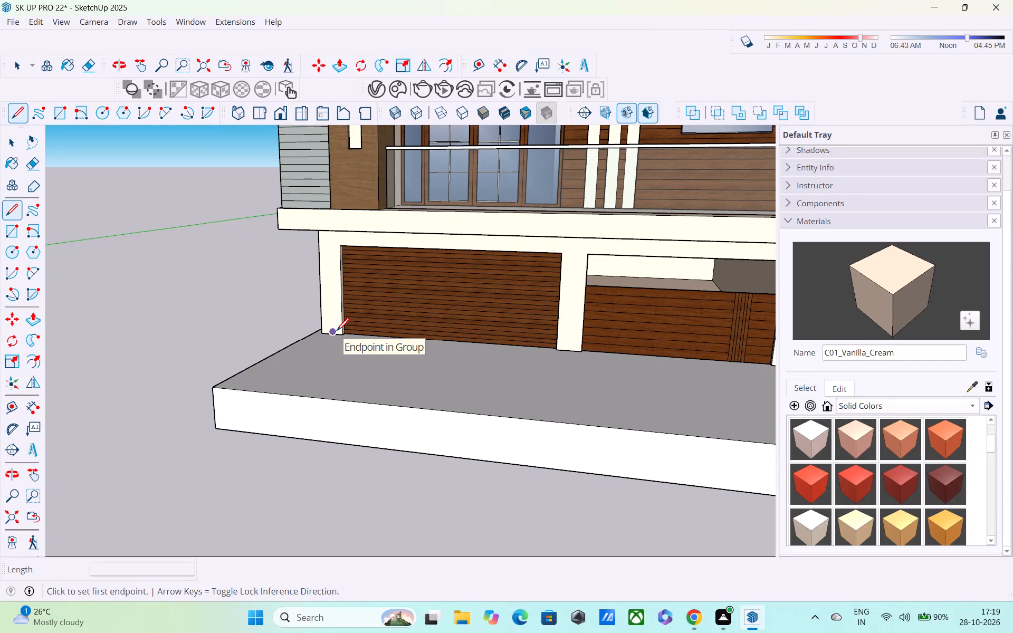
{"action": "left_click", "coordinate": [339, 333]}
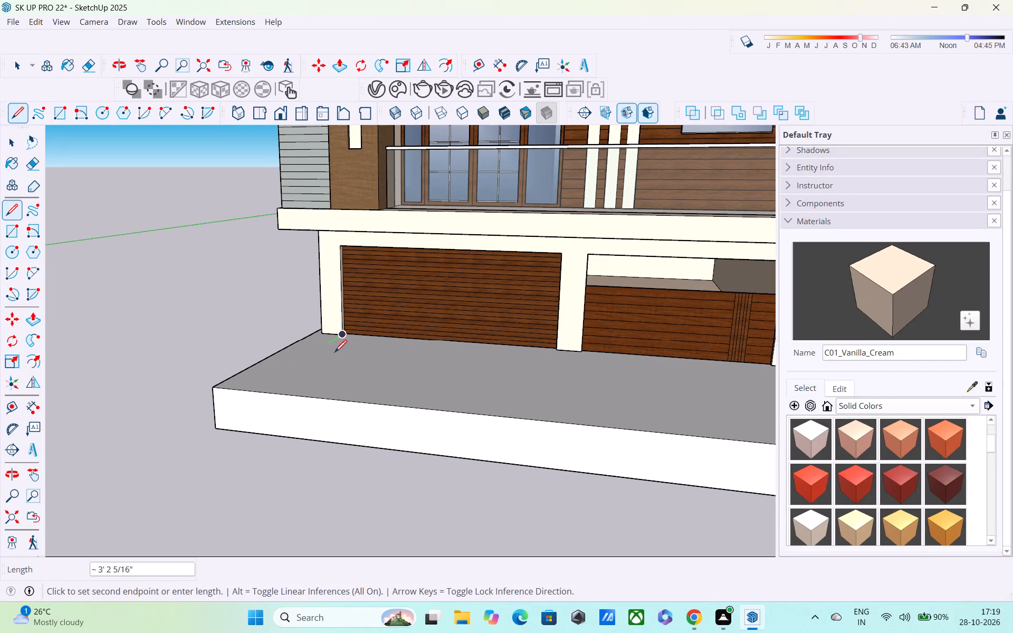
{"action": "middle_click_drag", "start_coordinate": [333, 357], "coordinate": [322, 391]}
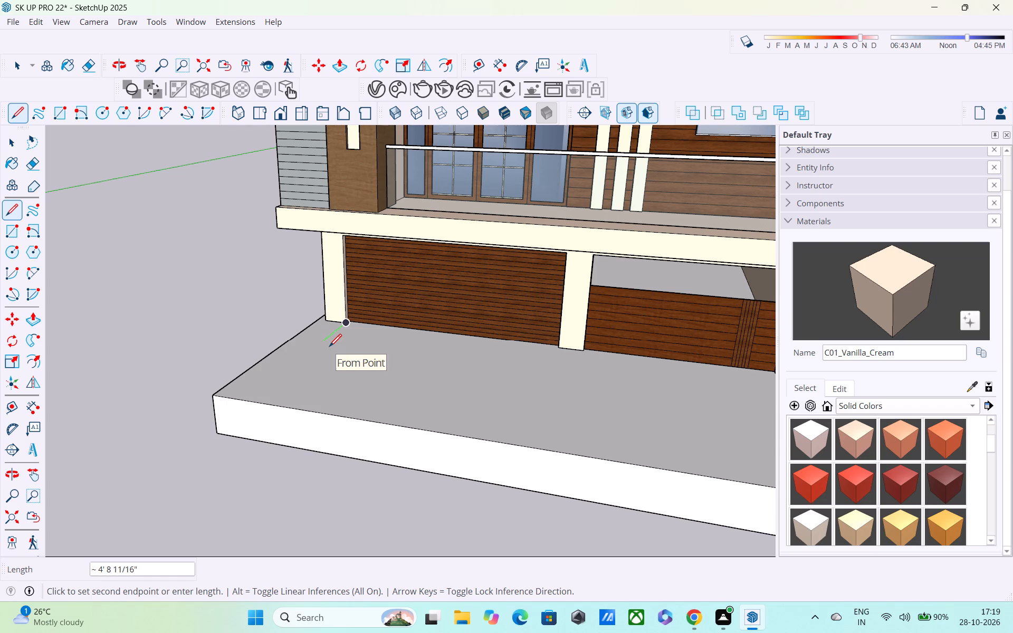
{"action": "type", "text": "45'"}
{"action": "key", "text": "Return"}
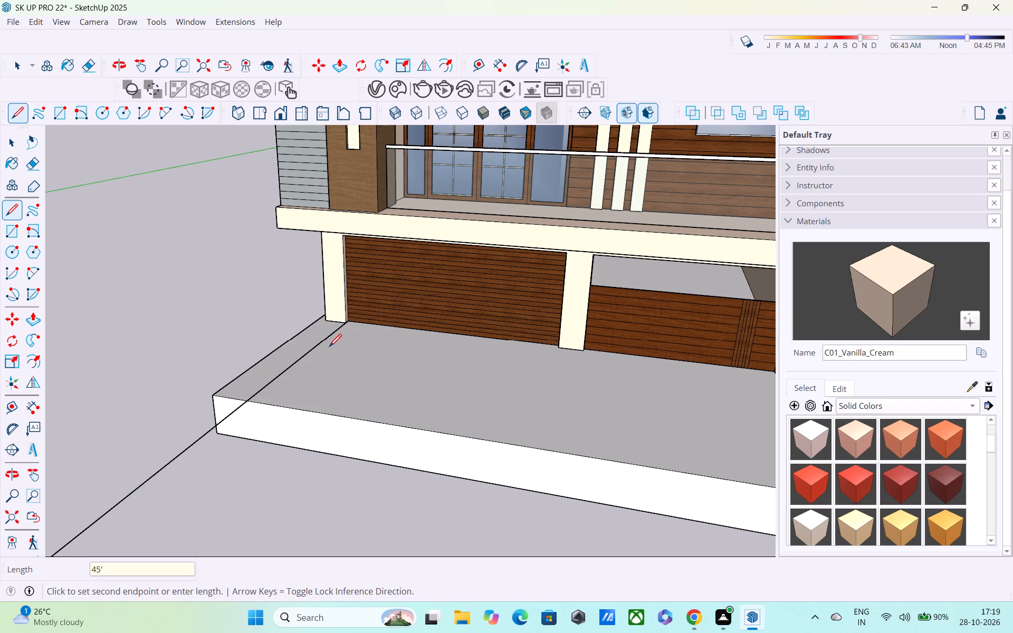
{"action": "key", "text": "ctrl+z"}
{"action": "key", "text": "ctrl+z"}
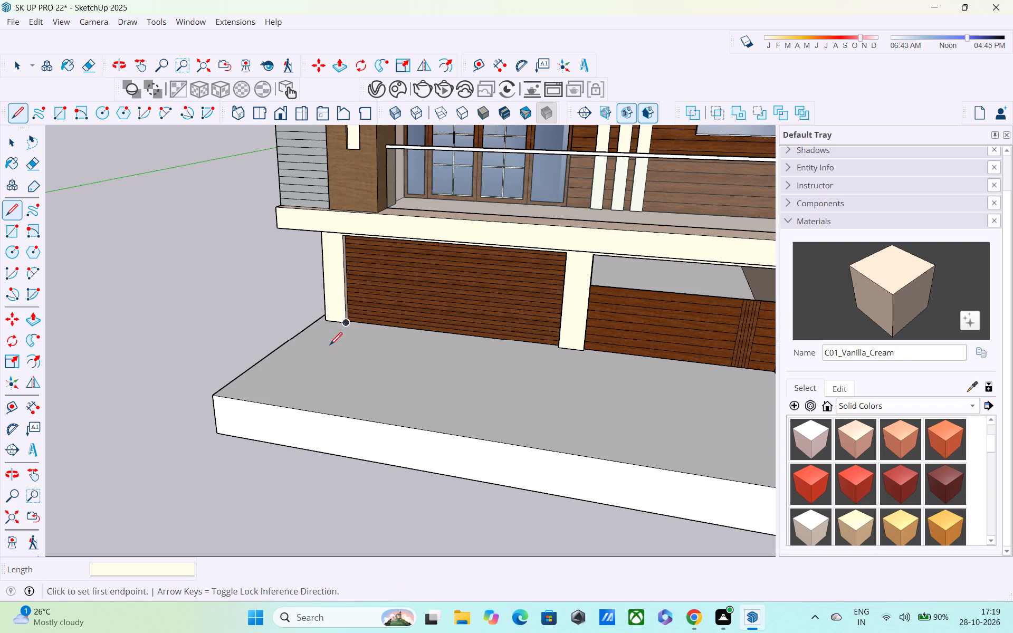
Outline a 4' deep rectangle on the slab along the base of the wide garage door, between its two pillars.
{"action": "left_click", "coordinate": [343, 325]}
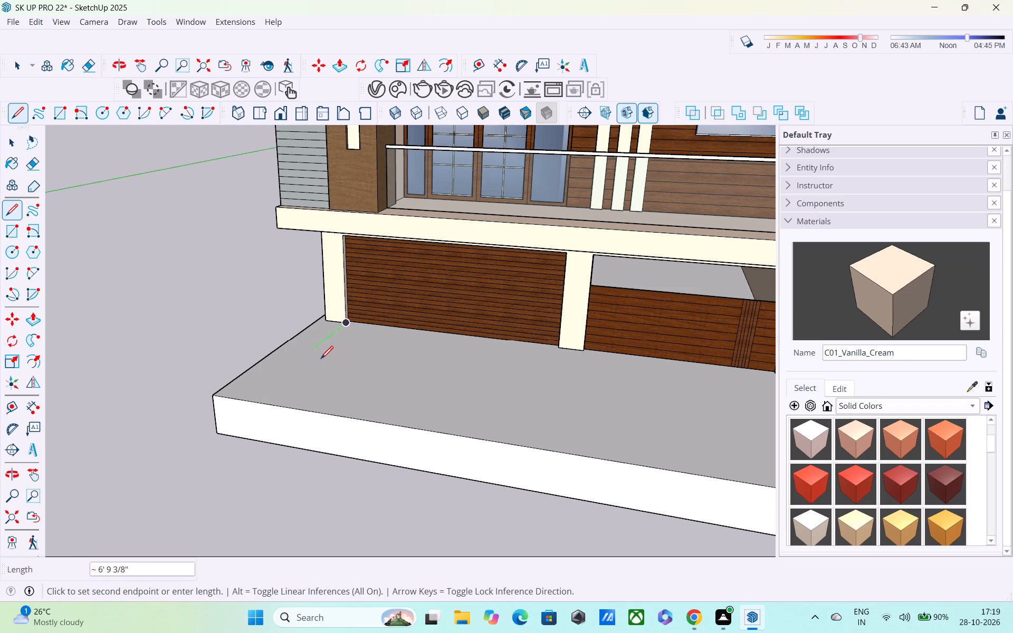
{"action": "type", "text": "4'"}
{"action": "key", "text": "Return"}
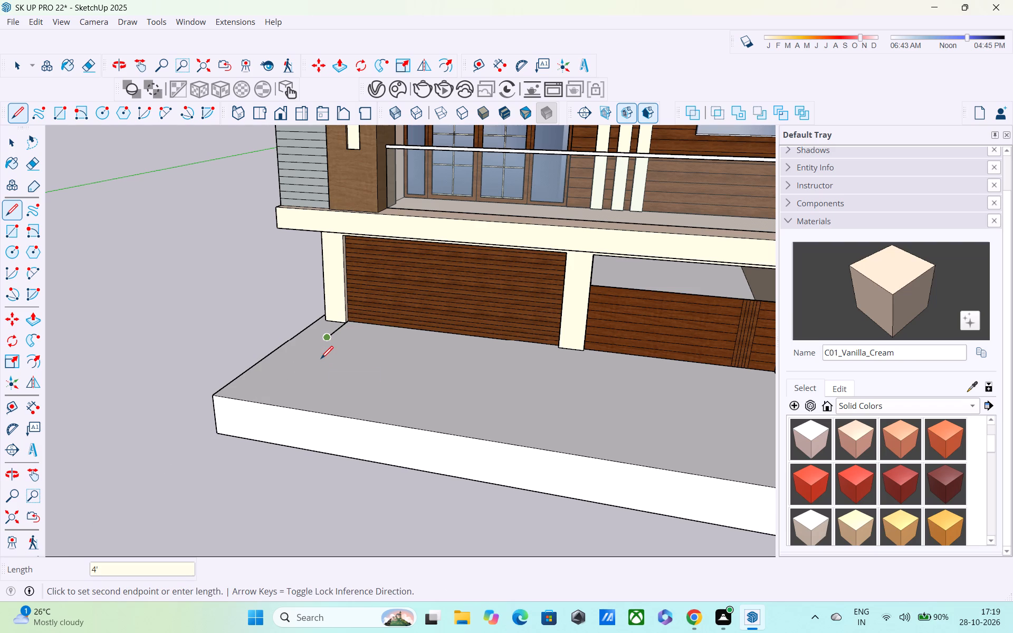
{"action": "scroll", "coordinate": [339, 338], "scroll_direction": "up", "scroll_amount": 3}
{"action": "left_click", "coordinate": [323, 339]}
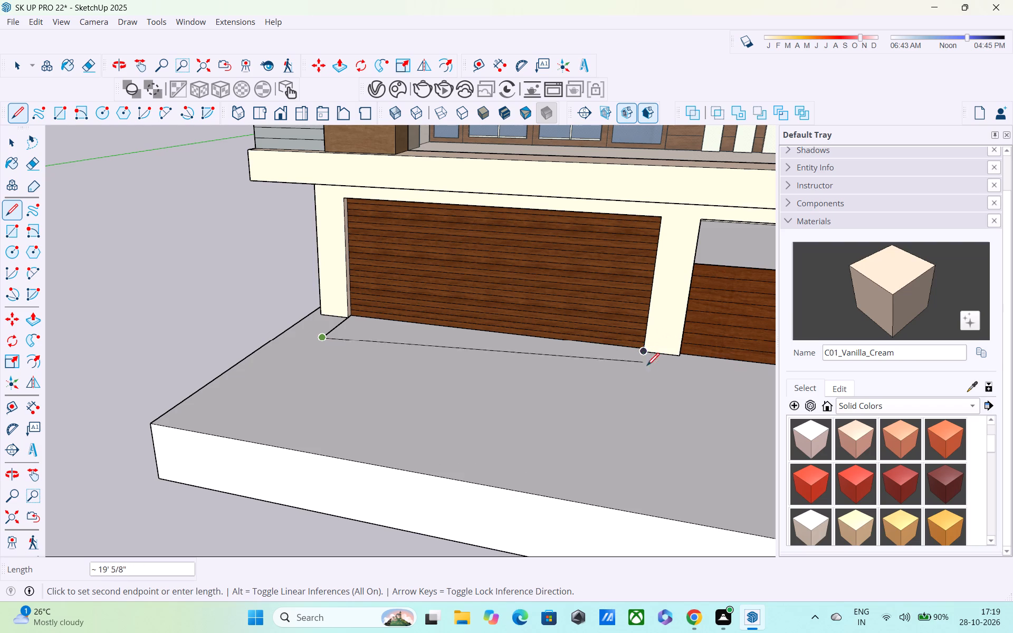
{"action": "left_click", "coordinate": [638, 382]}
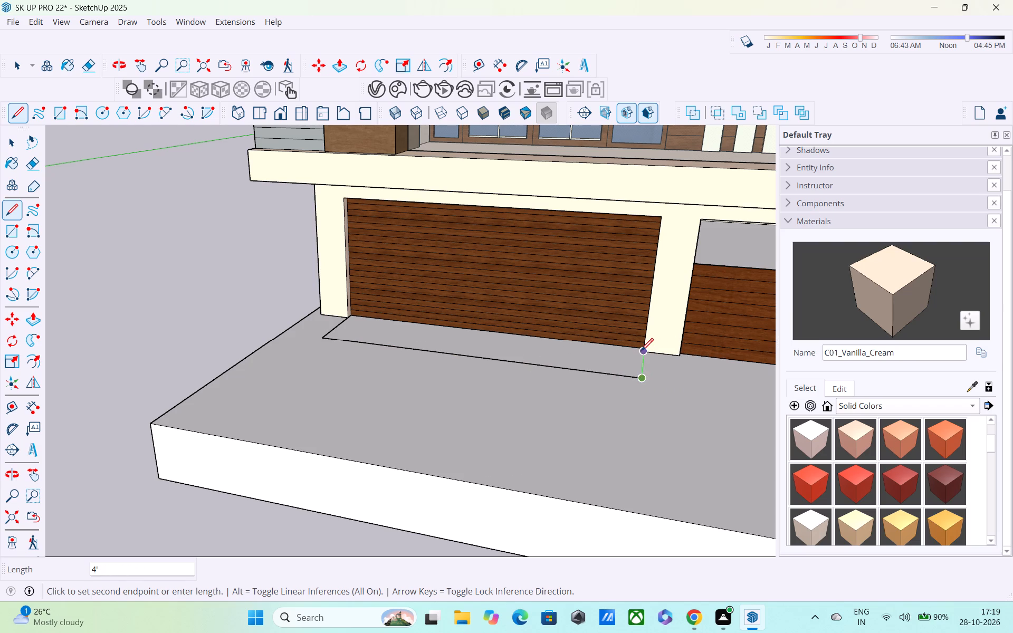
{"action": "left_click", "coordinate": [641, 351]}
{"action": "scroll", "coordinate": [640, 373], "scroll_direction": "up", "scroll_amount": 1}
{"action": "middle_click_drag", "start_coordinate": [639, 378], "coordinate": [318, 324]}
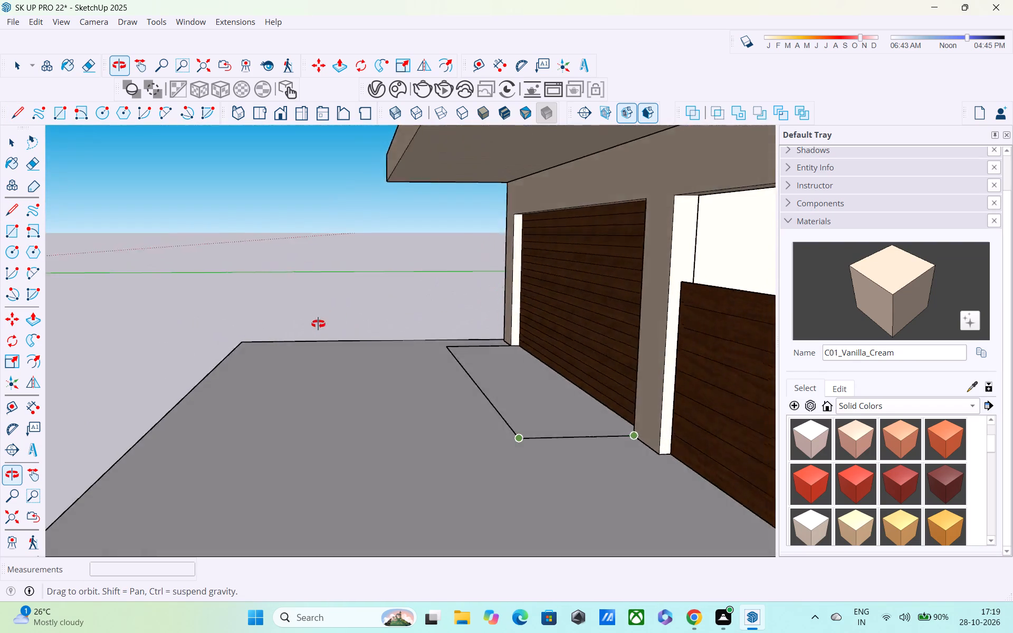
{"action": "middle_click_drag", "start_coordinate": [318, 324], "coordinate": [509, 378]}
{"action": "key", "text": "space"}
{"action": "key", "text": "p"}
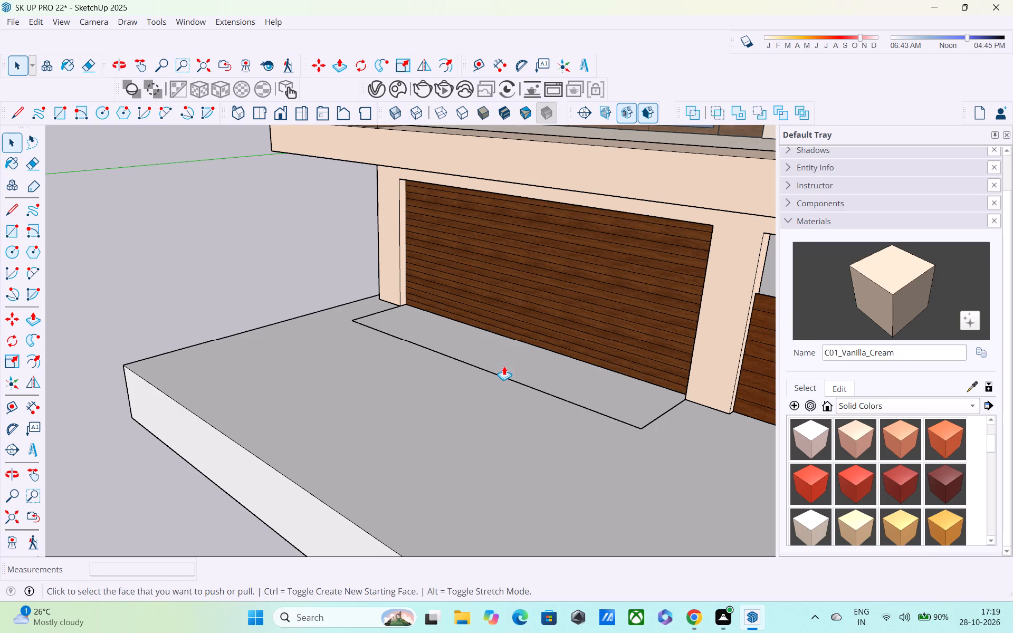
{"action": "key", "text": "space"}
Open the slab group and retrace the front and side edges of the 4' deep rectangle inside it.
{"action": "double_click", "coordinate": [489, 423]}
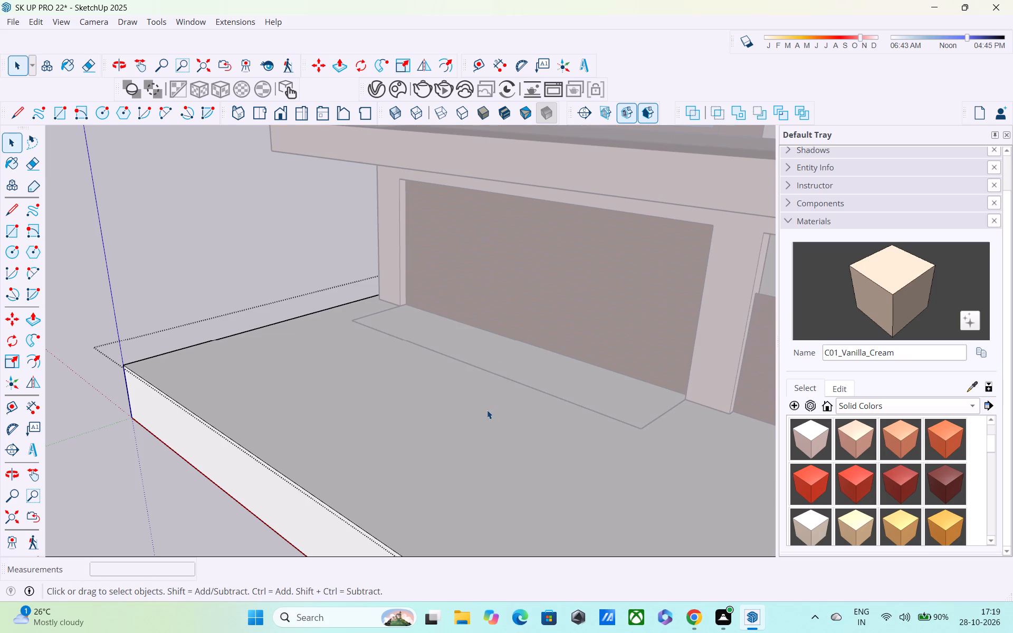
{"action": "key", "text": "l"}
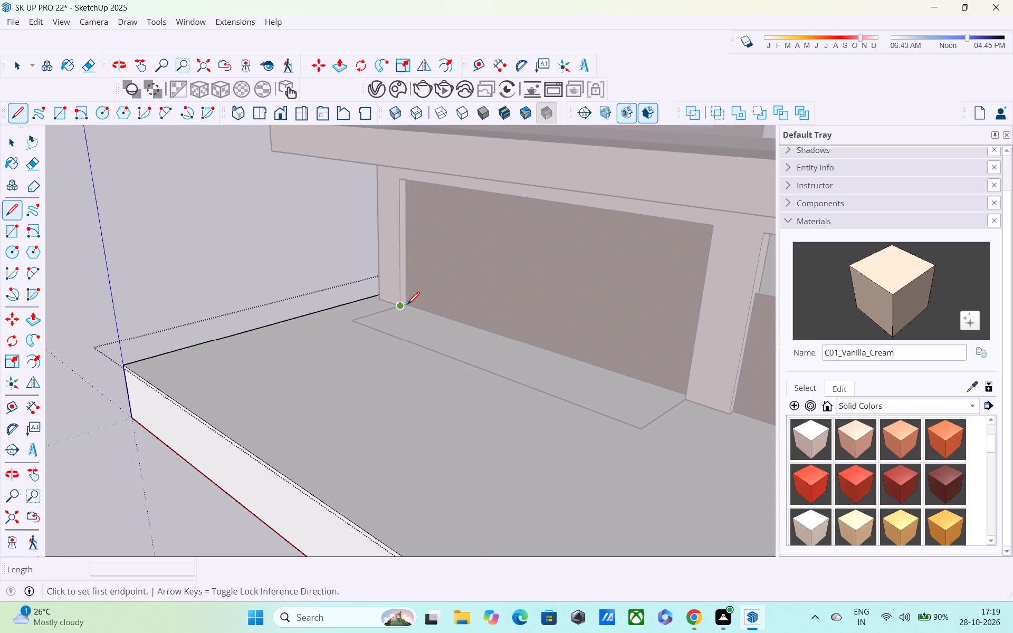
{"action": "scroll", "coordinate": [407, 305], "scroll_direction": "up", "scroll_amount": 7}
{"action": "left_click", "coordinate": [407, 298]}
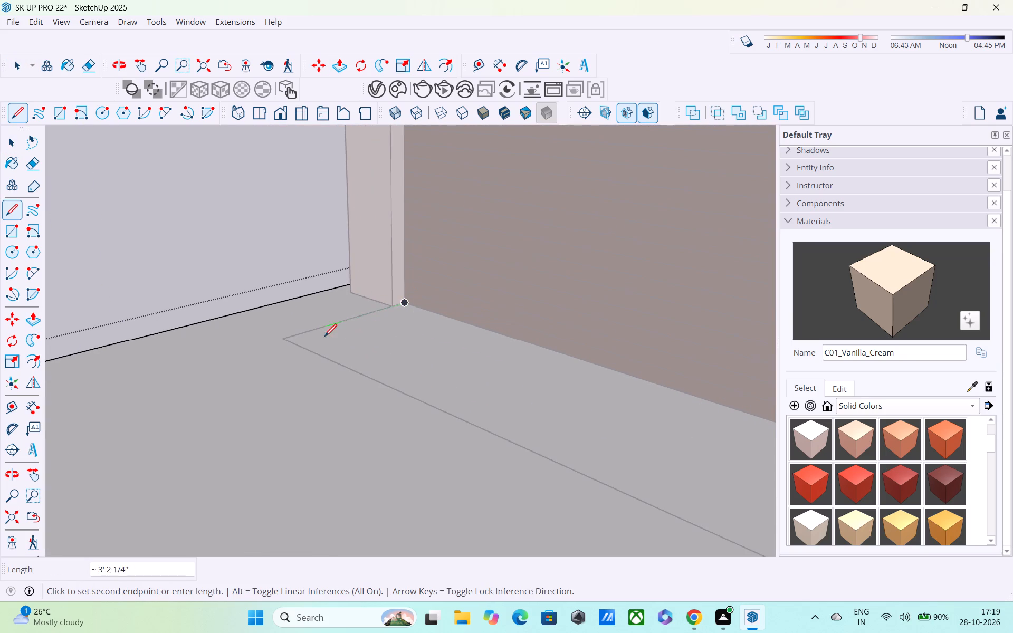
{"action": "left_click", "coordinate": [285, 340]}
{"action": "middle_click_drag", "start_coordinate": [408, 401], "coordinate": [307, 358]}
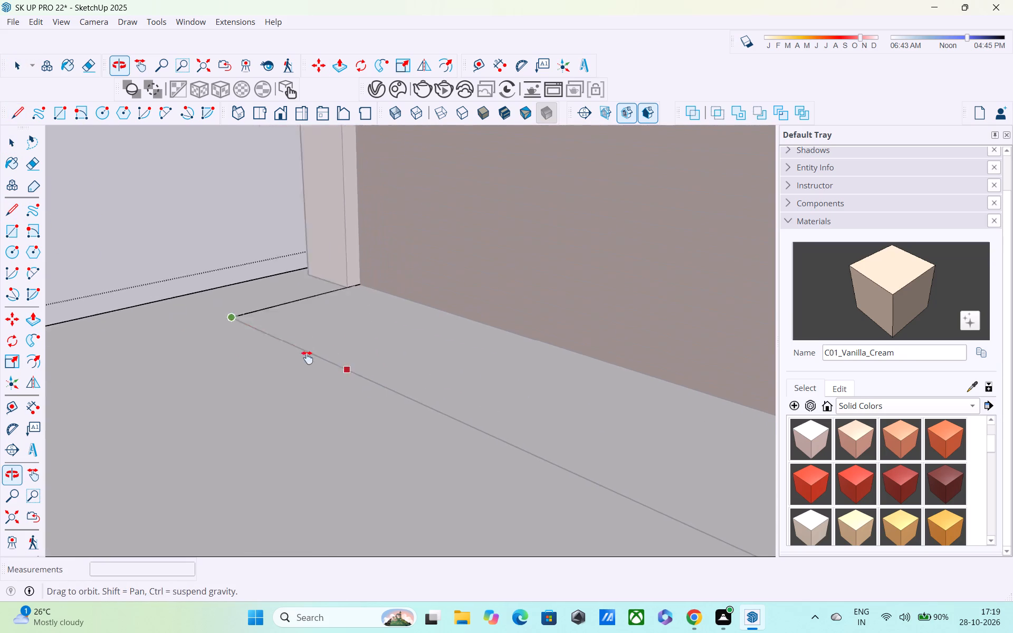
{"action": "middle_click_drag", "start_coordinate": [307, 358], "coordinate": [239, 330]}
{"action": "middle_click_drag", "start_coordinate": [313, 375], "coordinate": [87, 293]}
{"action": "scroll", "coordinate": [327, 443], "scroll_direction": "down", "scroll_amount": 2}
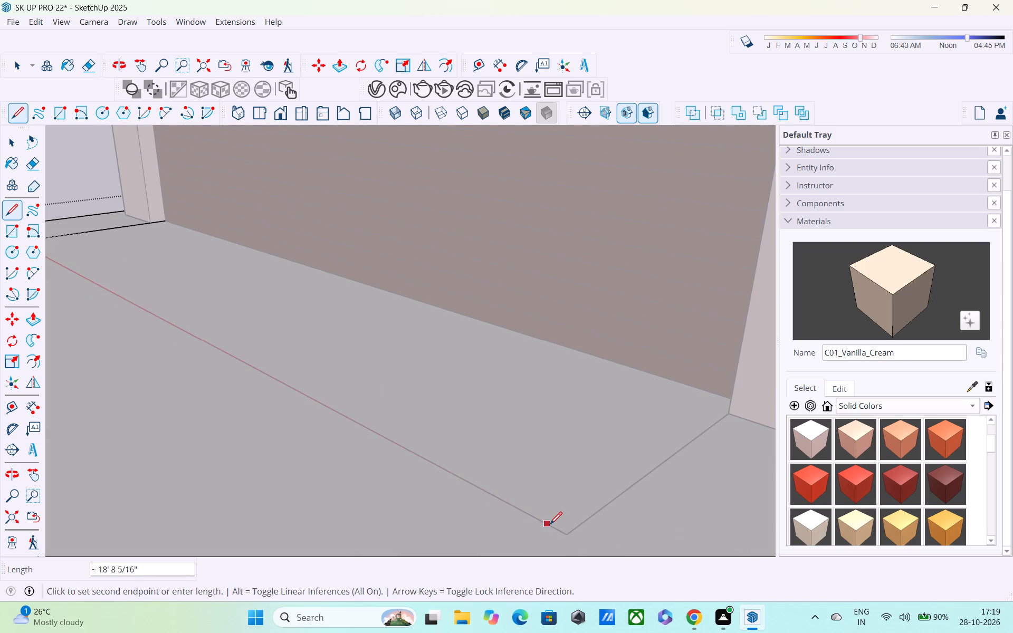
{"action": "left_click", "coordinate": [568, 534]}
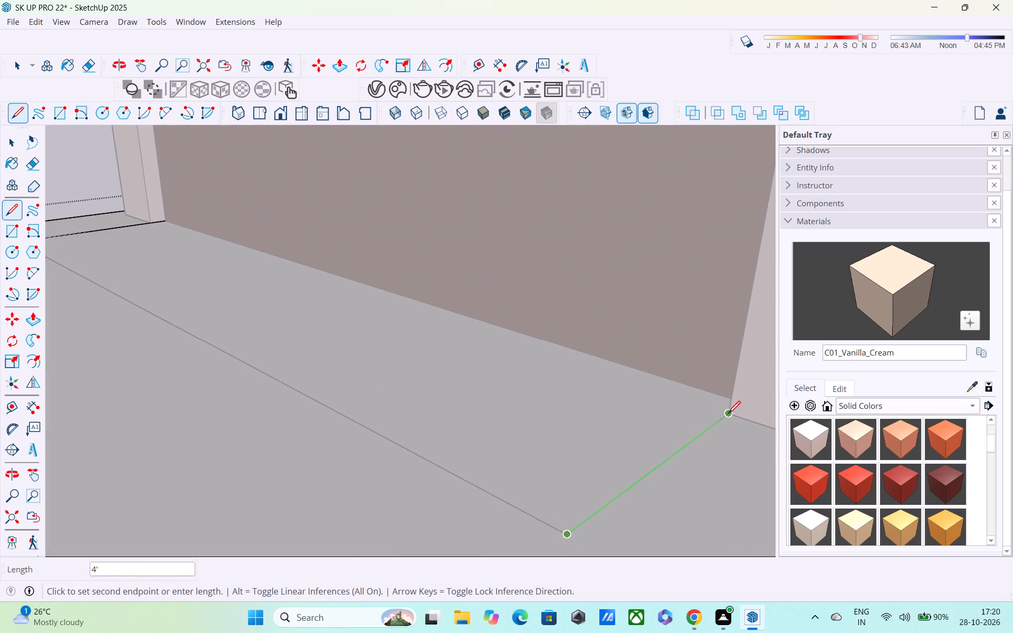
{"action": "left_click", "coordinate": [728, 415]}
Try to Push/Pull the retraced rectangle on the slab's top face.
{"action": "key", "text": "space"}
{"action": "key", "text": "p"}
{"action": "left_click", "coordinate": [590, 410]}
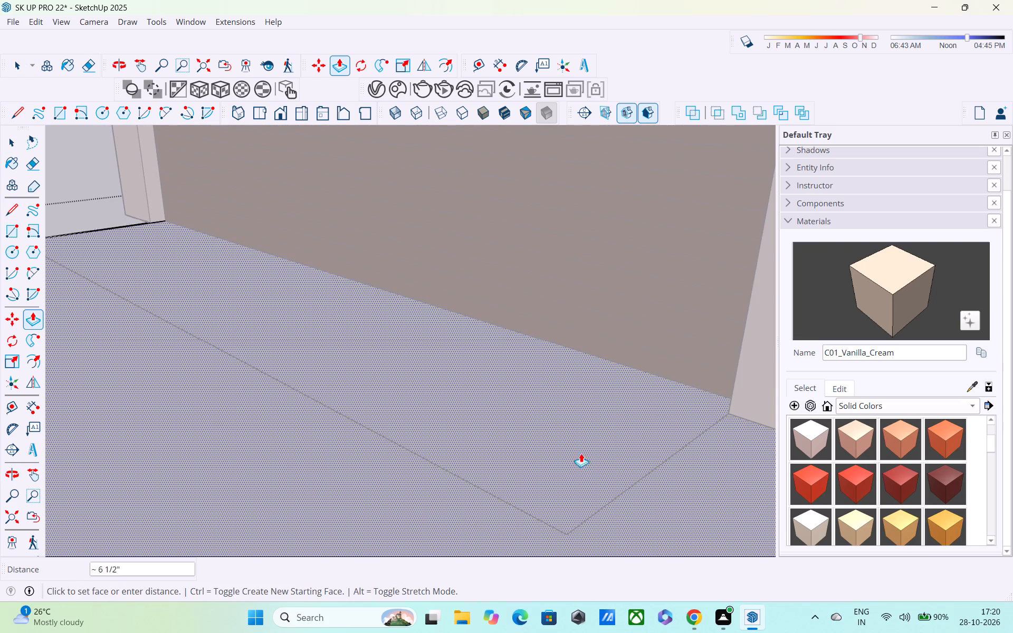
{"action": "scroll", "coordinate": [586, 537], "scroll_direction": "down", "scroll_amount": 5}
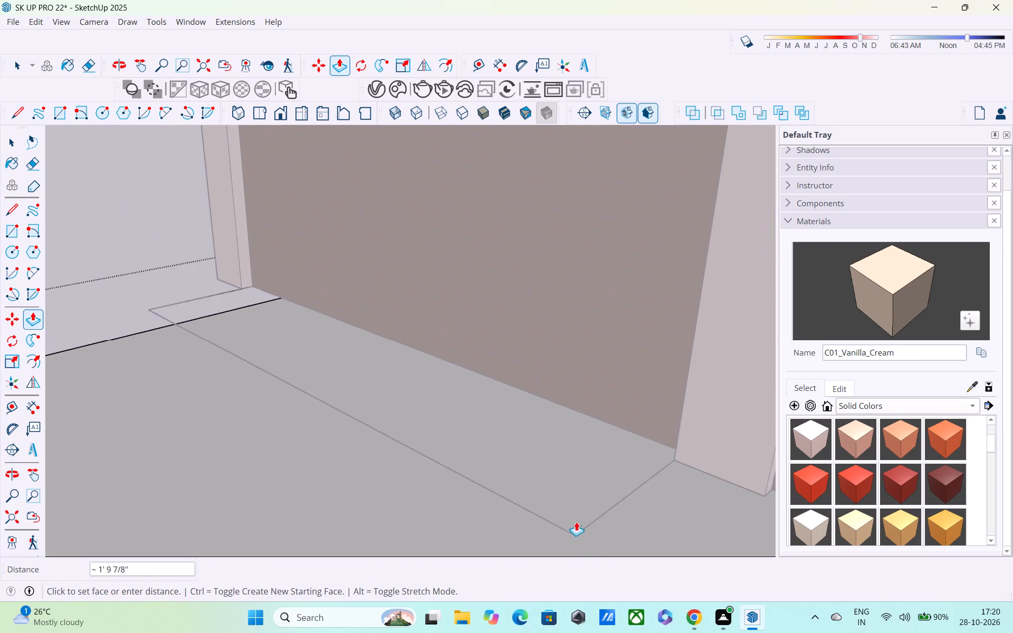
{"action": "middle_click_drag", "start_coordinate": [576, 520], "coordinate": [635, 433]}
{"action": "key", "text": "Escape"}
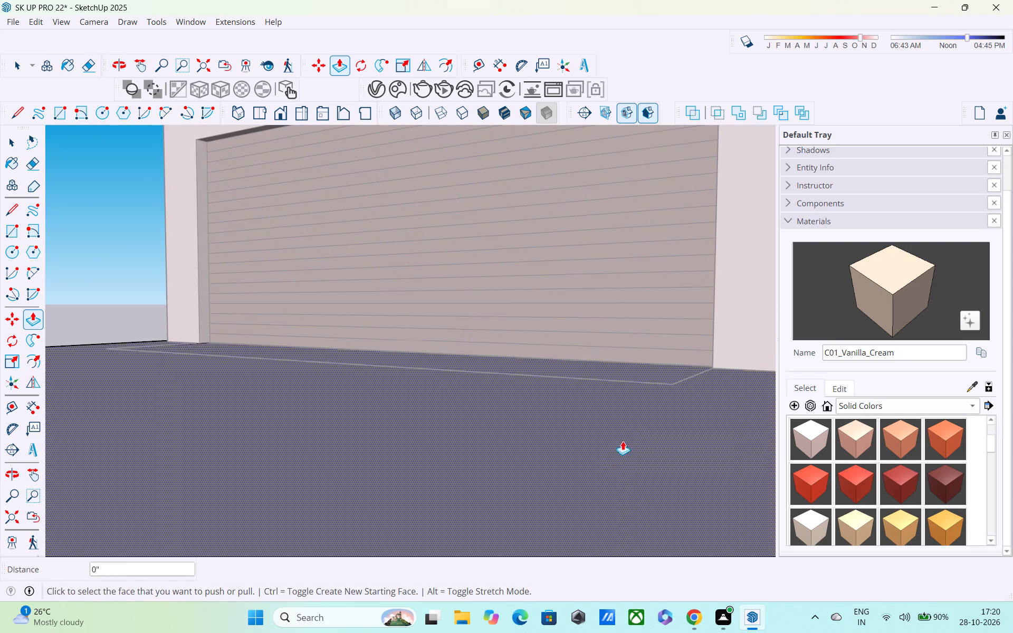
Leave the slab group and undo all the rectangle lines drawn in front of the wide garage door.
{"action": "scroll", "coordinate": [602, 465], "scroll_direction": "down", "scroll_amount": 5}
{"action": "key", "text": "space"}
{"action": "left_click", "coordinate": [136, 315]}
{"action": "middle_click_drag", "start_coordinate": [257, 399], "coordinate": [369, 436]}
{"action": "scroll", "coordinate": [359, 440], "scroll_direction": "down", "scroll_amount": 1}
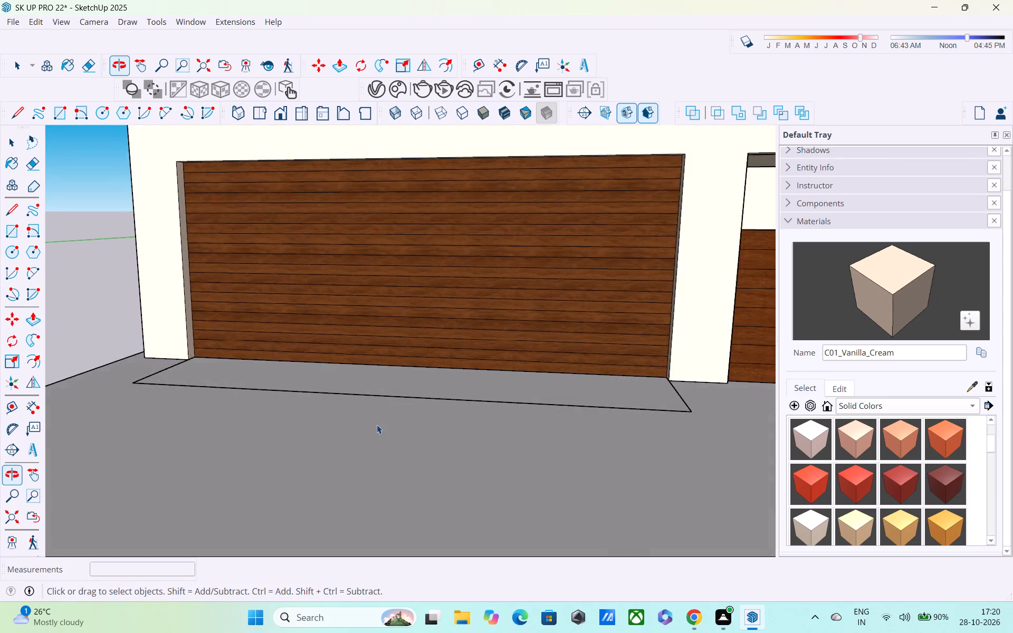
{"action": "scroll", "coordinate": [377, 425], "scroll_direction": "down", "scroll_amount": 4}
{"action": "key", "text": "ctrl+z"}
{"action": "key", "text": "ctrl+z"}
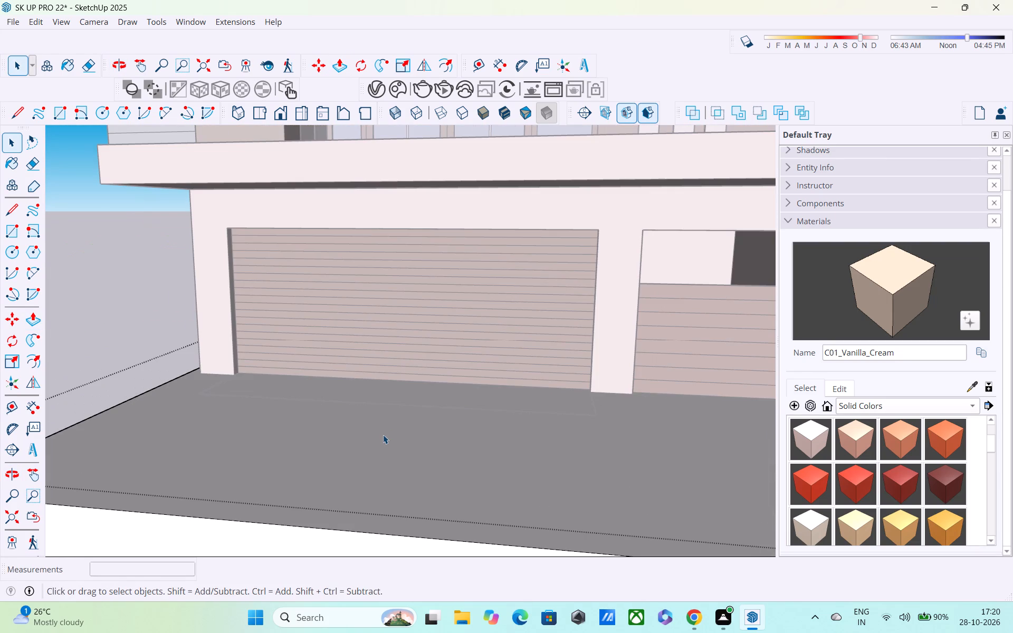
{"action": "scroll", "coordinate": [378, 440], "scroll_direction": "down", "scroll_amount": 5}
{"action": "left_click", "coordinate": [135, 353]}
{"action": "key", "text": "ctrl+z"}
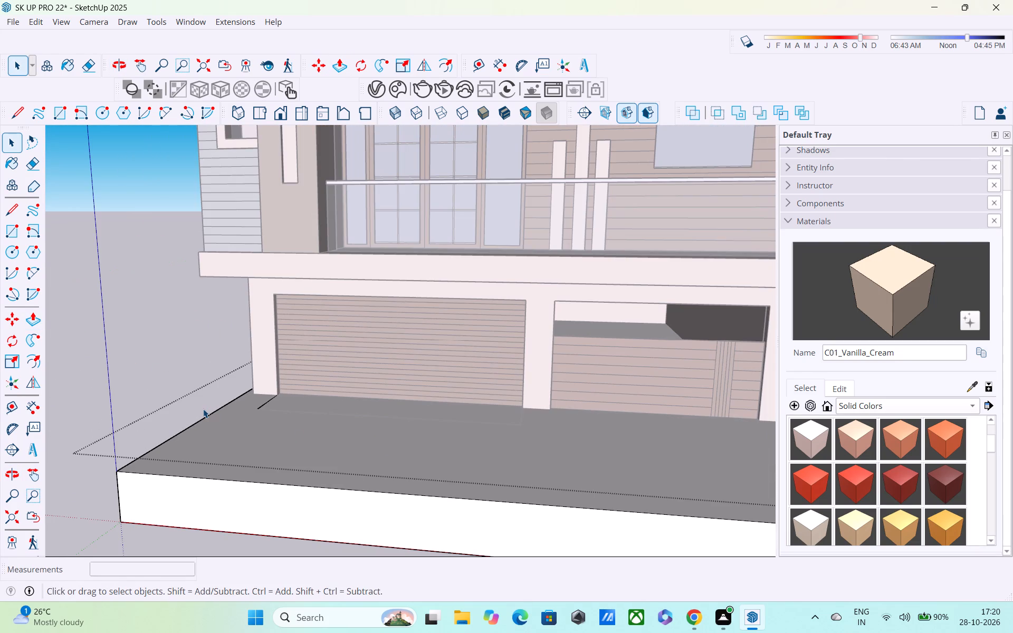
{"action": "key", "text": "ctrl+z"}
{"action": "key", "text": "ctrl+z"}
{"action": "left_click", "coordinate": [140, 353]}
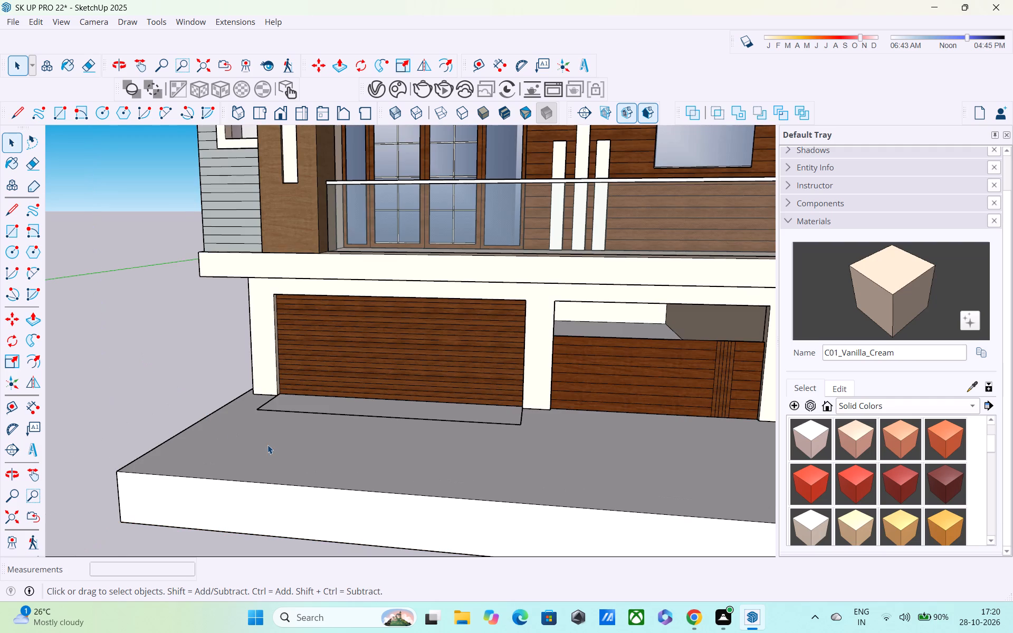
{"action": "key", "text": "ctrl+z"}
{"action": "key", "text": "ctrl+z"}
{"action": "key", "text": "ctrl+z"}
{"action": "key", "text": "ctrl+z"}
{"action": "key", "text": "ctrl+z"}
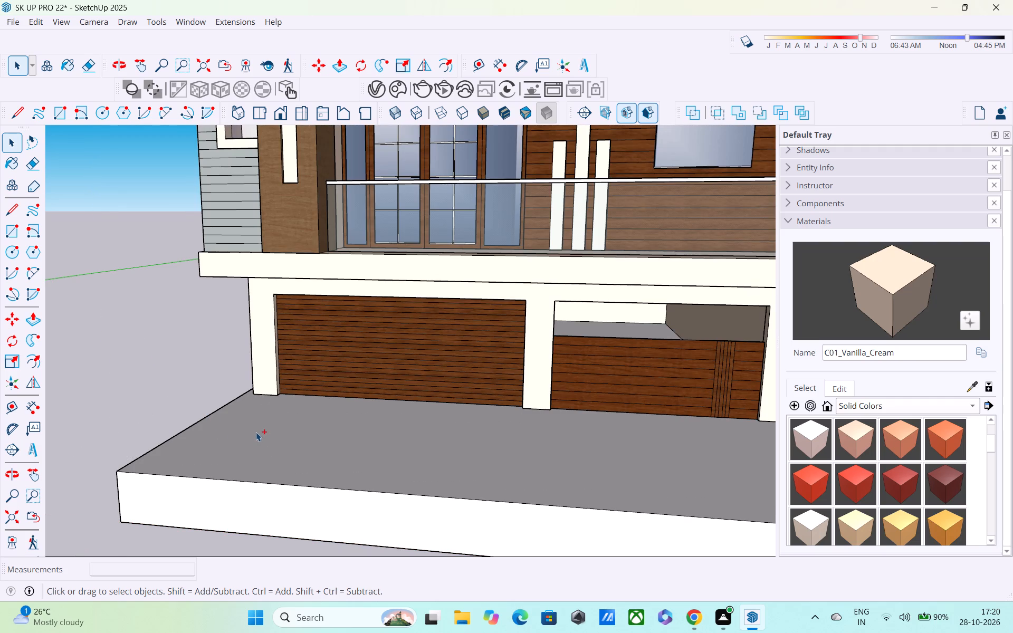
Inside the slab group, draw a line along the wide garage door's base between its pillars and a 4' edge forward from the middle pillar.
{"action": "double_click", "coordinate": [289, 498]}
{"action": "middle_click_drag", "start_coordinate": [295, 478], "coordinate": [354, 587]}
{"action": "scroll", "coordinate": [337, 509], "scroll_direction": "up", "scroll_amount": 3}
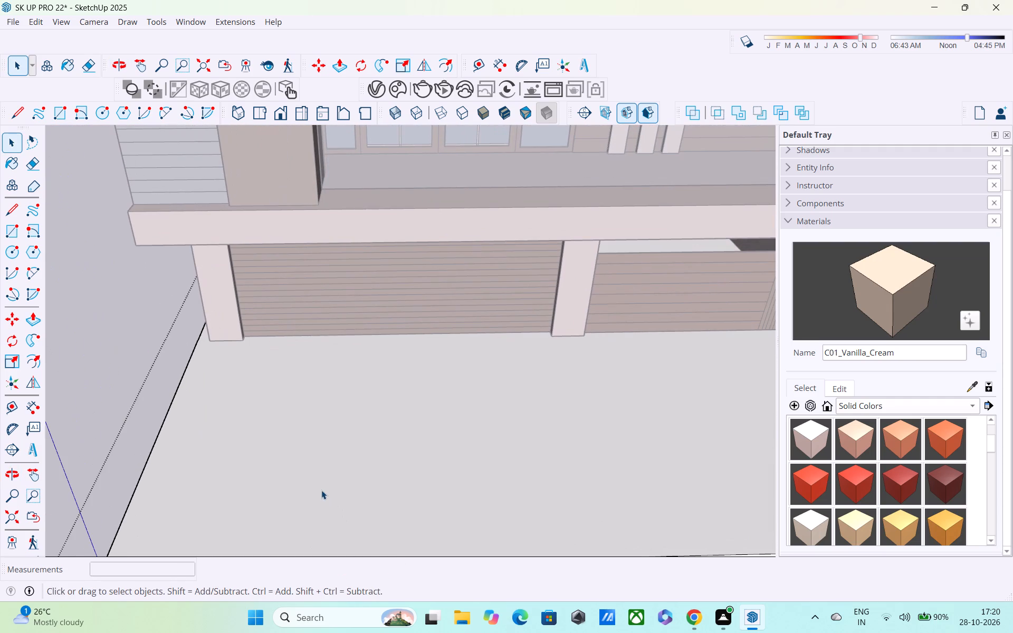
{"action": "key", "text": "l"}
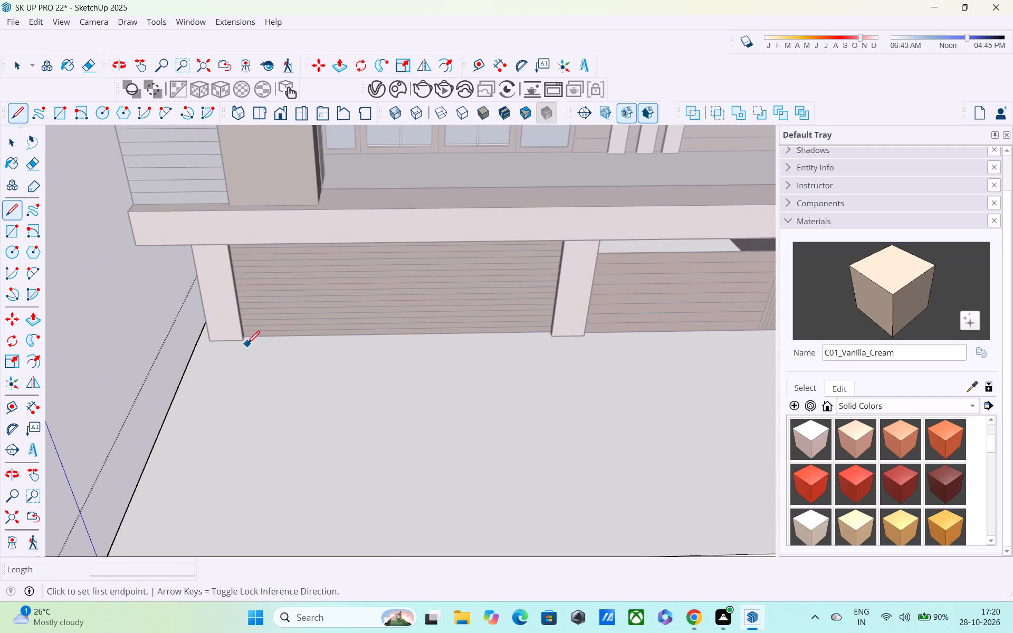
{"action": "left_click", "coordinate": [246, 343]}
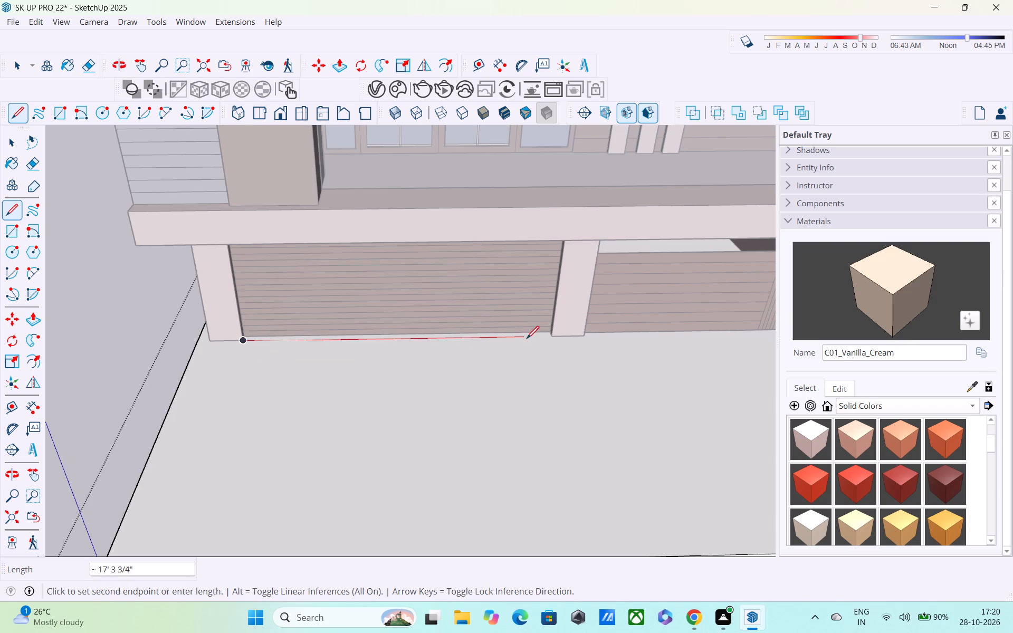
{"action": "left_click", "coordinate": [549, 337]}
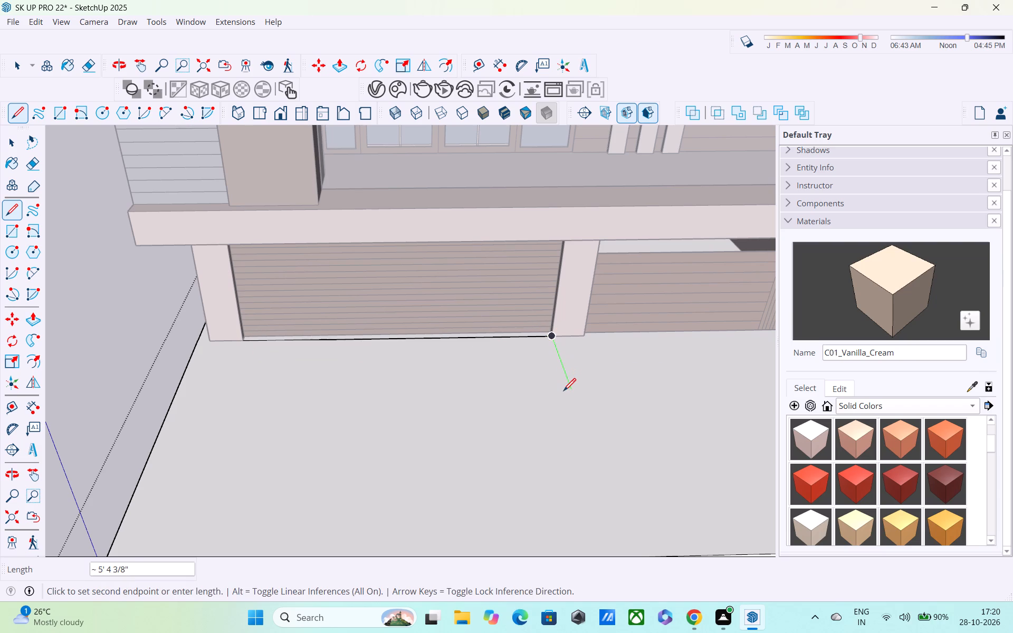
{"action": "type", "text": "4'"}
{"action": "key", "text": "Return"}
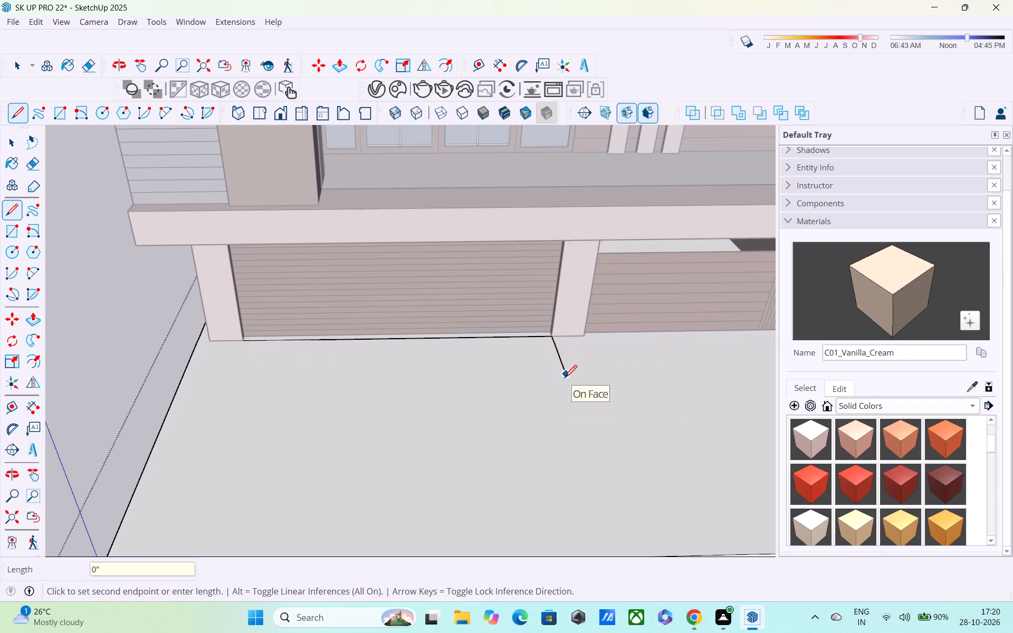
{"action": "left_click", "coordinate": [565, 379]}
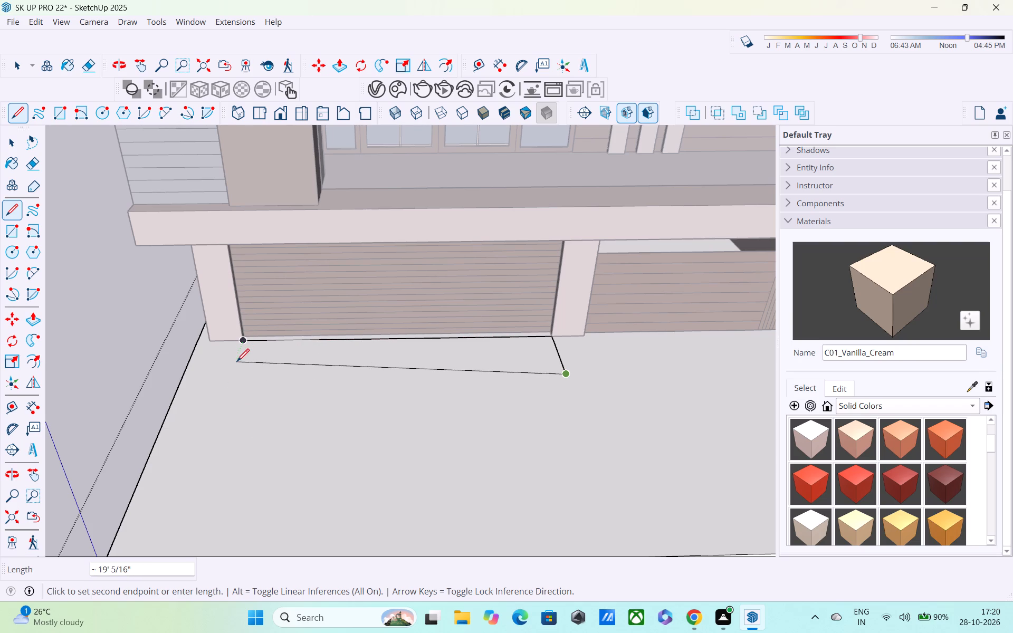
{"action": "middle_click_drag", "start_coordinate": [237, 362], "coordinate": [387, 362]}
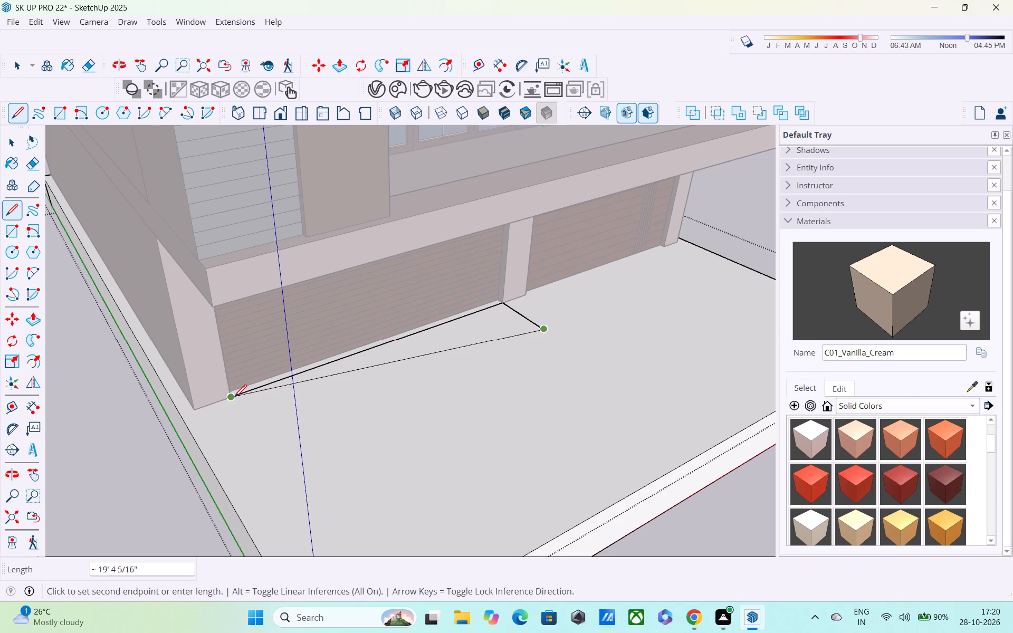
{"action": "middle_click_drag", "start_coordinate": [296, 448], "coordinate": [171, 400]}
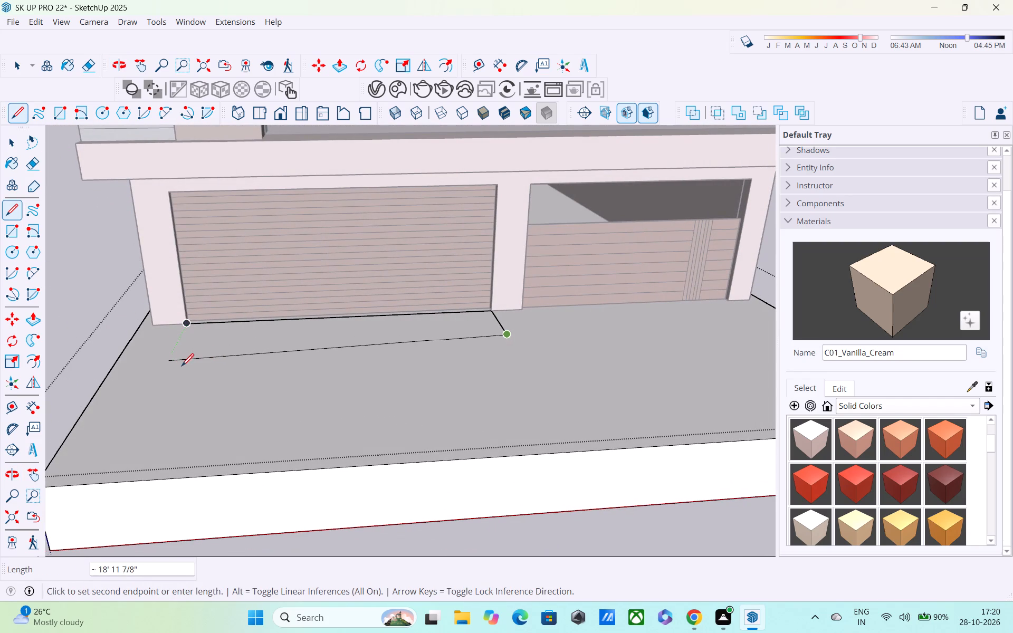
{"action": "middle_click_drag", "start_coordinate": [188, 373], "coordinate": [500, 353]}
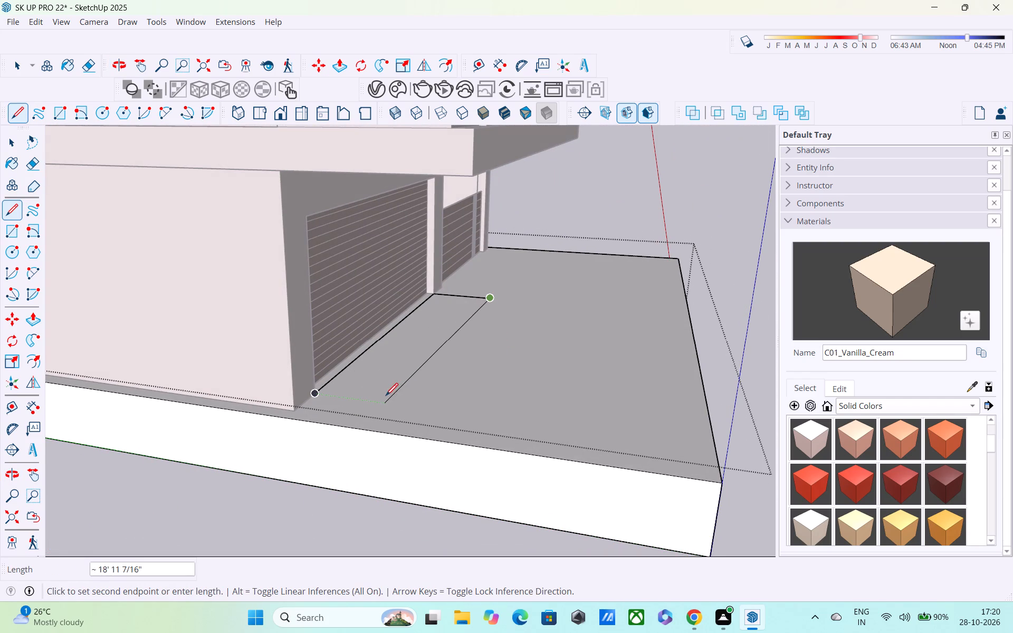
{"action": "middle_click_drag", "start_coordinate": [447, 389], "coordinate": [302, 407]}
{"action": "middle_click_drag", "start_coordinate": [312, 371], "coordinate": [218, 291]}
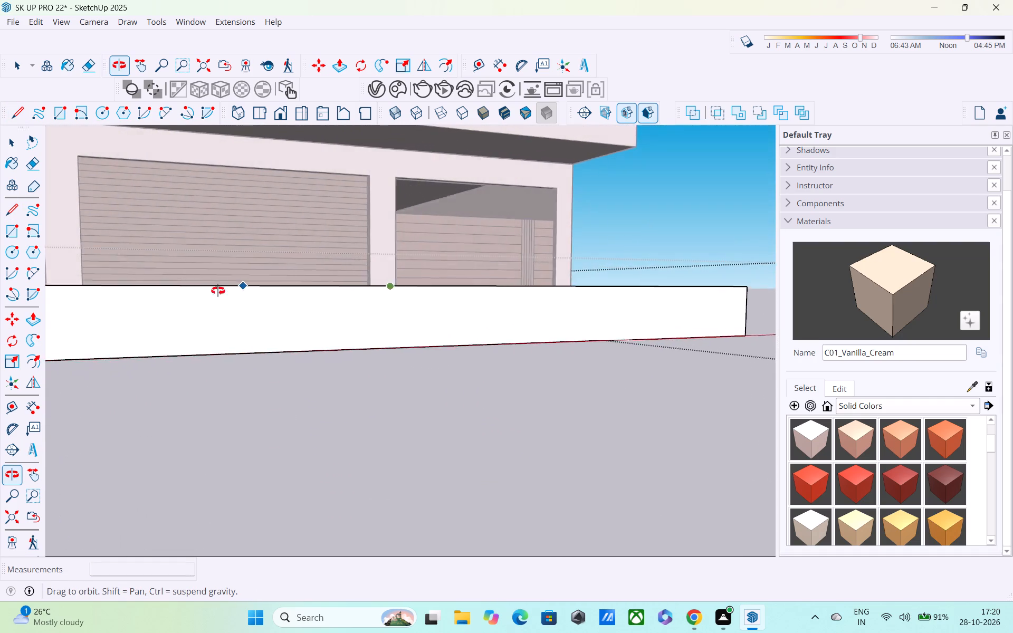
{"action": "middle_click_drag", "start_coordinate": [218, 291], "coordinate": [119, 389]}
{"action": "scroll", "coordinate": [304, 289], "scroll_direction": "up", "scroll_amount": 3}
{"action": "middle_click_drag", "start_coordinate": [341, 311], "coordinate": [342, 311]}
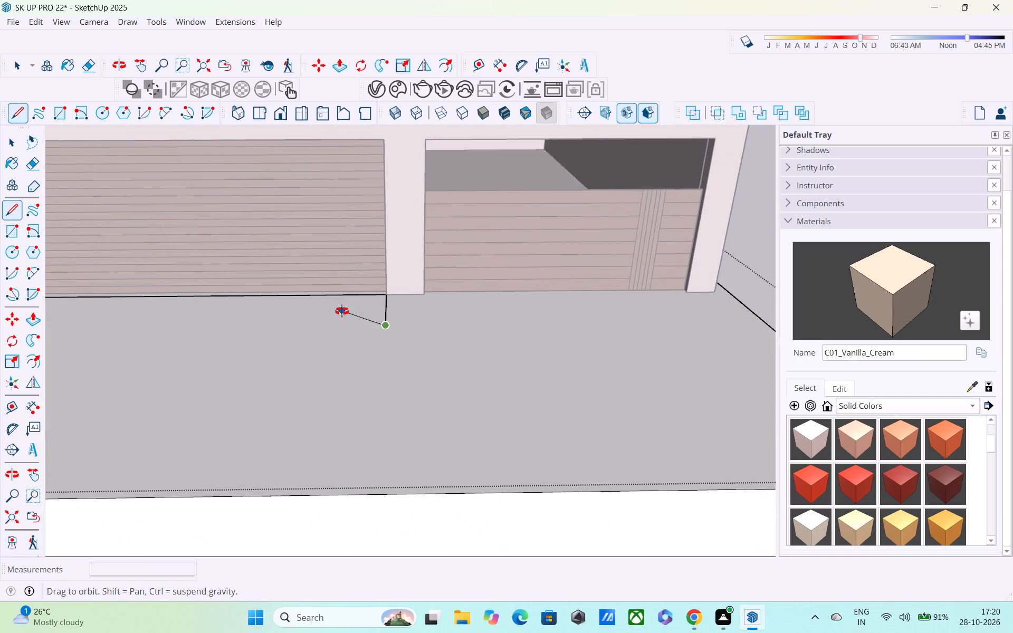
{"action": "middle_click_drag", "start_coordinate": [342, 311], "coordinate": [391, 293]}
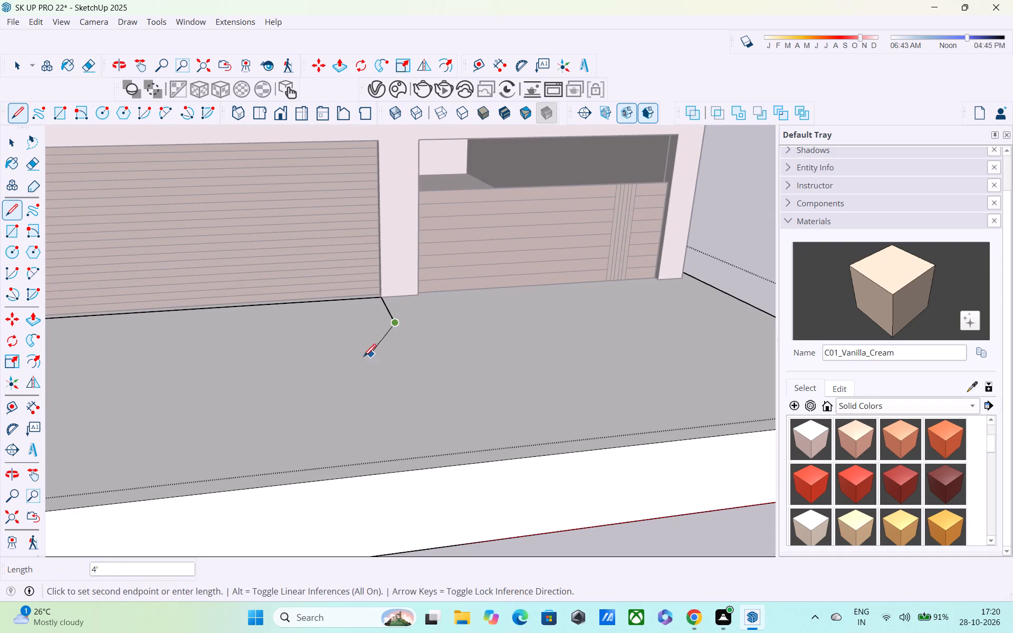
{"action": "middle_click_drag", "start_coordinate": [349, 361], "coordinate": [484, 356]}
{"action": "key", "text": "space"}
Close the rectangle before the wide garage door with a side edge from the outer pillar and a front edge joining the middle-pillar edge.
{"action": "key", "text": "l"}
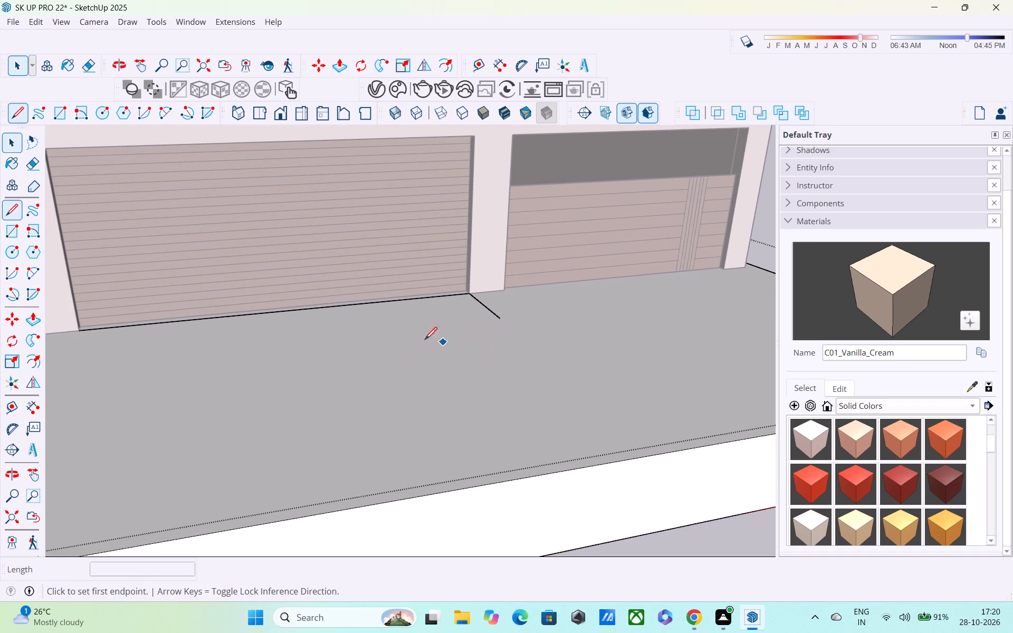
{"action": "left_click", "coordinate": [77, 330]}
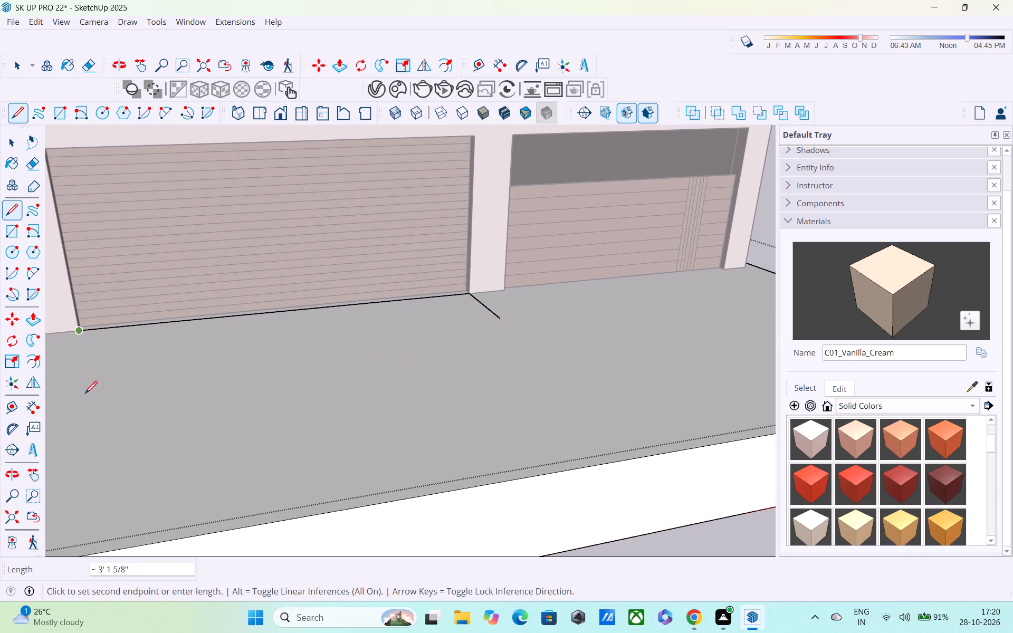
{"action": "middle_click_drag", "start_coordinate": [87, 370], "coordinate": [267, 352]}
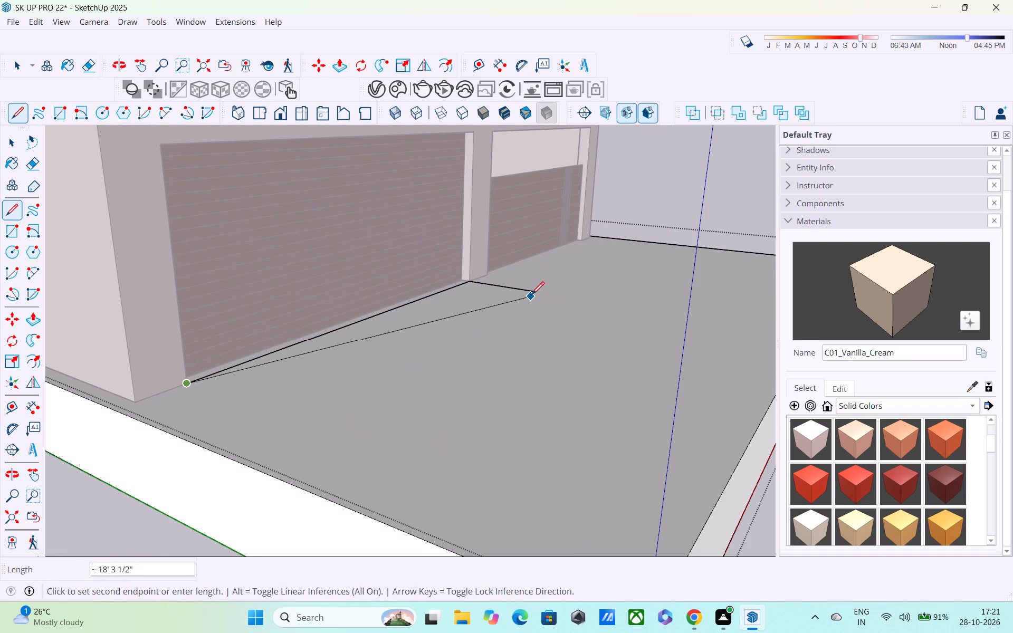
{"action": "left_click", "coordinate": [303, 425]}
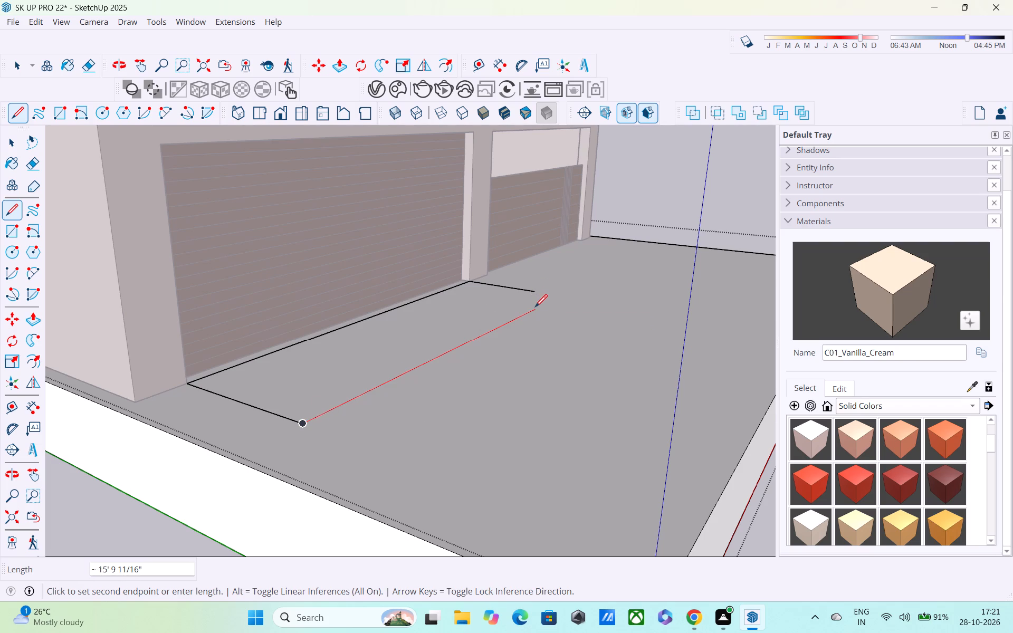
{"action": "left_click", "coordinate": [535, 308]}
{"action": "middle_click_drag", "start_coordinate": [541, 313], "coordinate": [379, 310]}
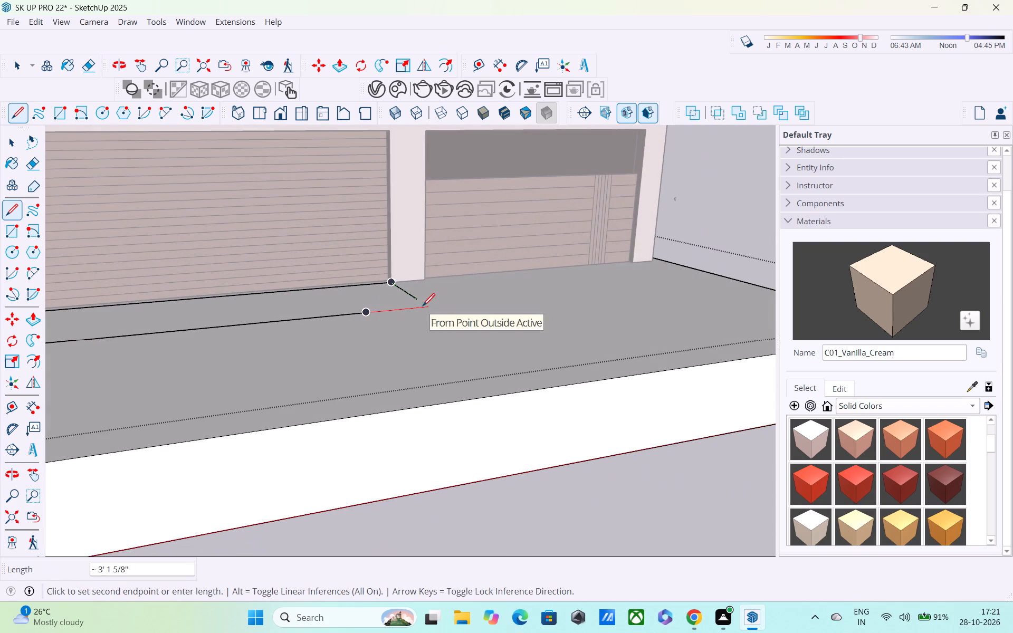
{"action": "left_click", "coordinate": [434, 311]}
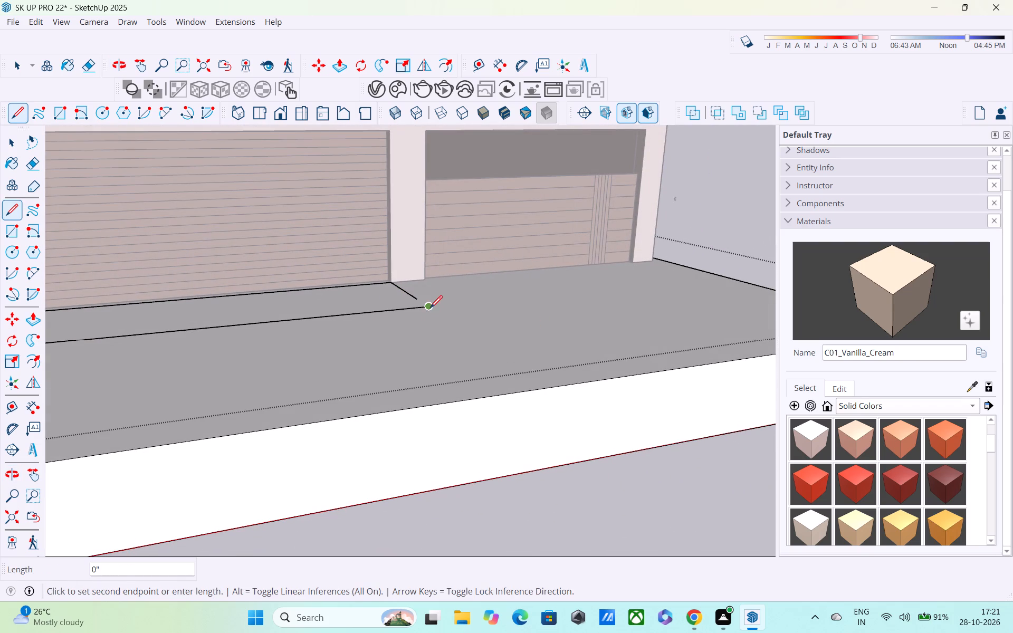
{"action": "left_click", "coordinate": [417, 300]}
Push the slab's top face around the rectangle down about 1' 11", leaving the rectangle as a raised block.
{"action": "middle_click_drag", "start_coordinate": [417, 314], "coordinate": [355, 388]}
{"action": "scroll", "coordinate": [352, 376], "scroll_direction": "down", "scroll_amount": 4}
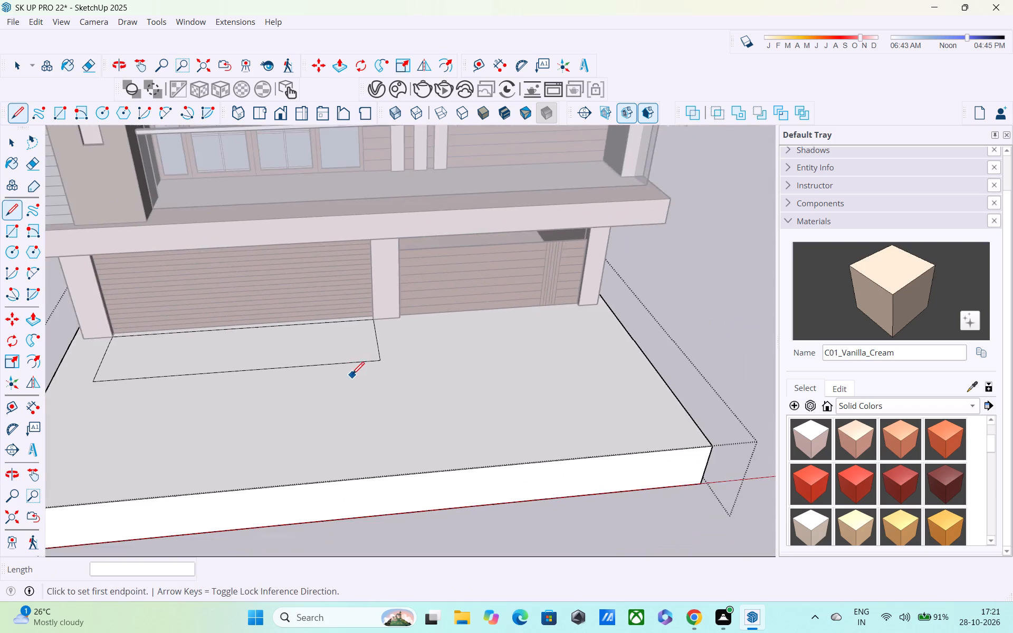
{"action": "scroll", "coordinate": [352, 376], "scroll_direction": "up", "scroll_amount": 1}
{"action": "middle_click_drag", "start_coordinate": [352, 376], "coordinate": [462, 371], "text": "shift"}
{"action": "key", "text": "space"}
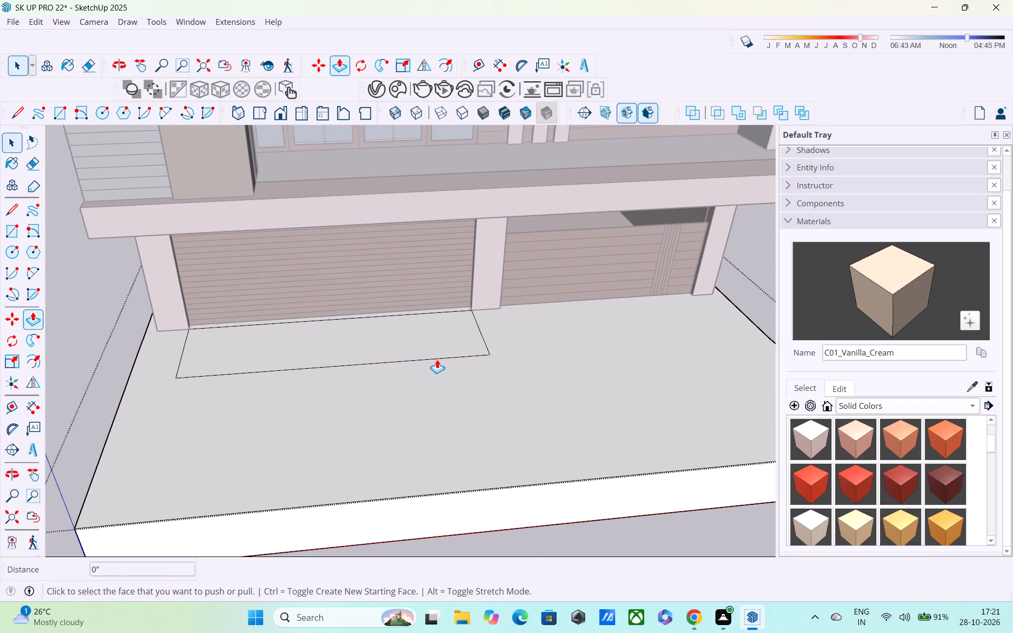
{"action": "key", "text": "p"}
{"action": "left_click", "coordinate": [415, 338]}
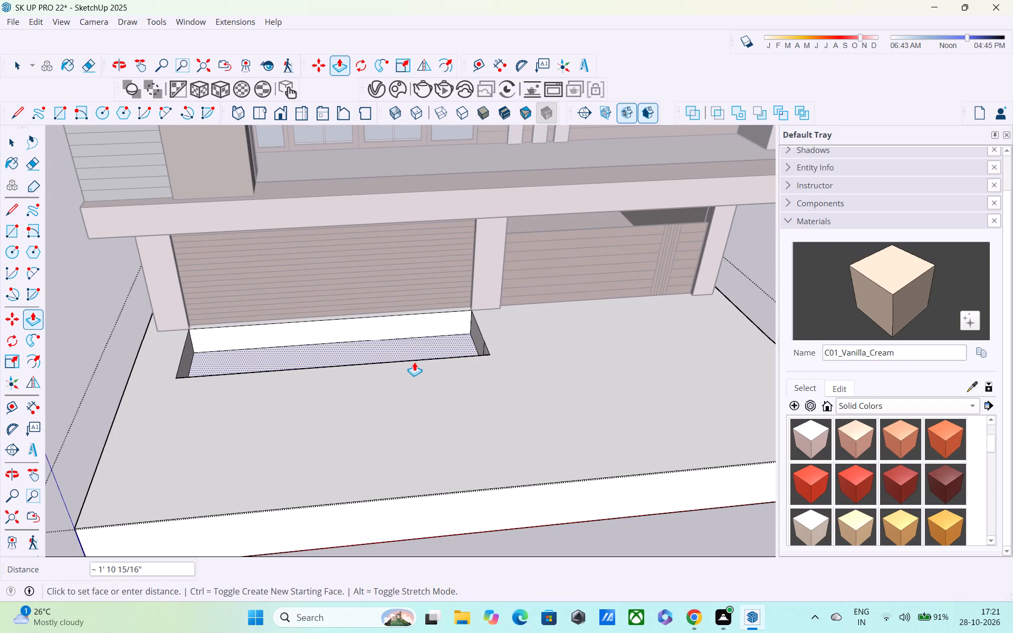
{"action": "key", "text": "Escape"}
{"action": "left_click", "coordinate": [345, 413]}
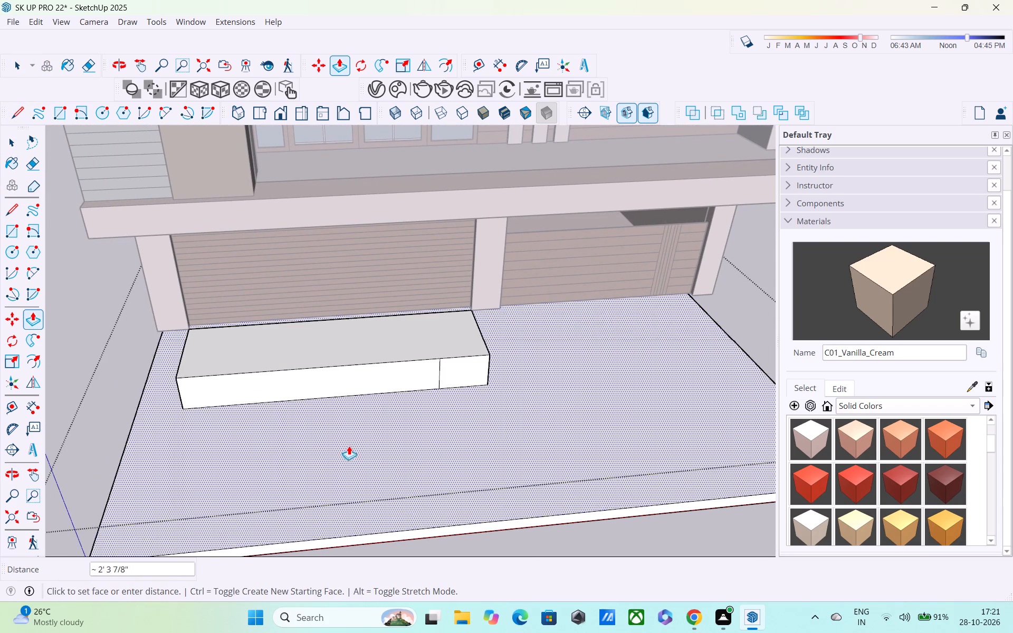
{"action": "middle_click_drag", "start_coordinate": [350, 454], "coordinate": [475, 346]}
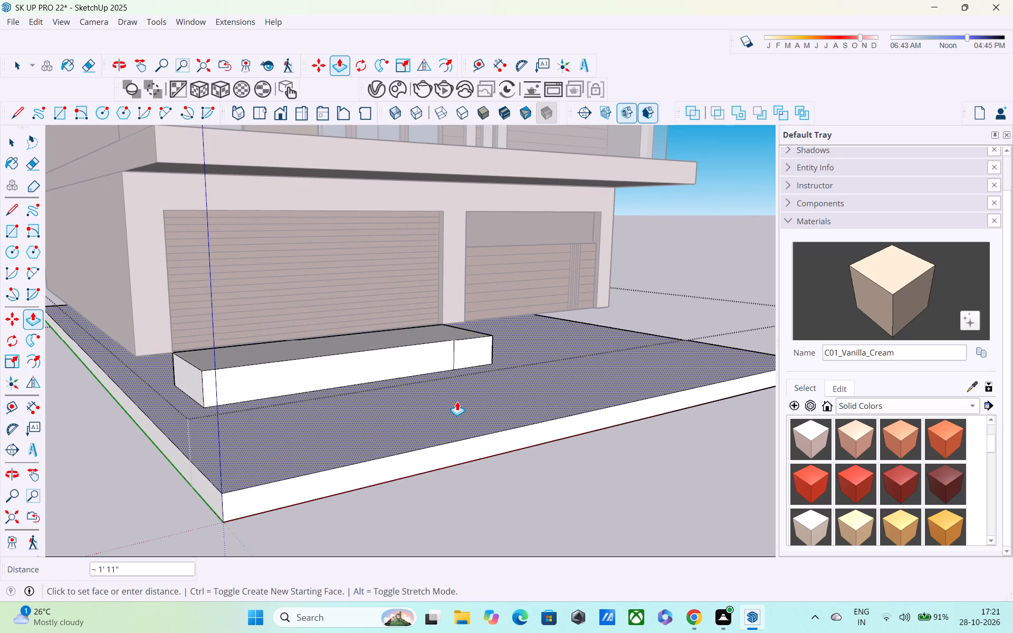
{"action": "left_click", "coordinate": [457, 401]}
Draw a 2' 9" line from the raised block's rear base corner at the outer pillar to the slab's near side edge.
{"action": "middle_click_drag", "start_coordinate": [376, 427], "coordinate": [516, 425]}
{"action": "scroll", "coordinate": [504, 417], "scroll_direction": "down", "scroll_amount": 2}
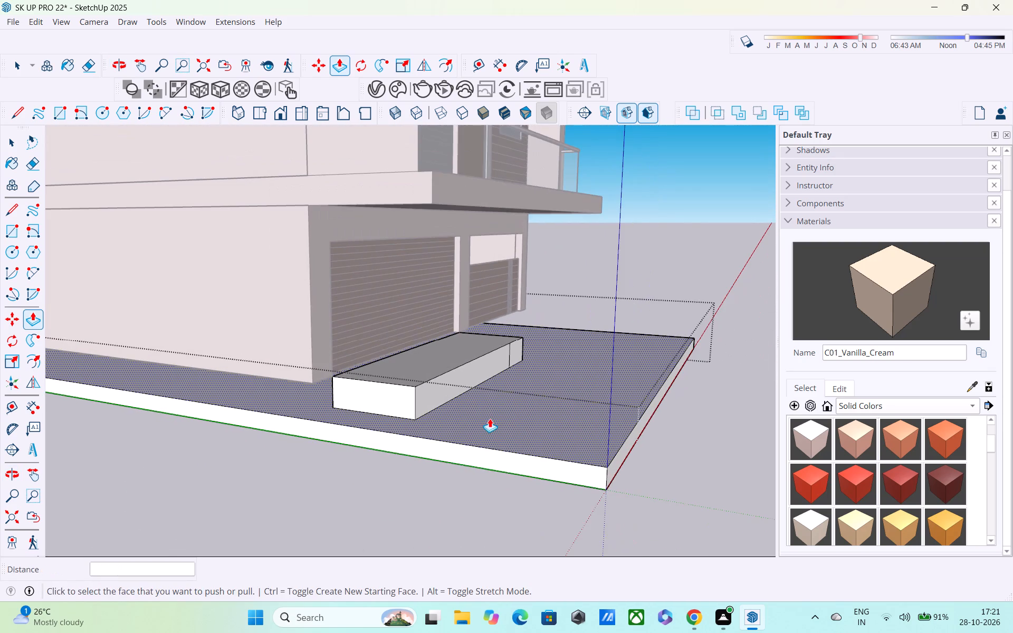
{"action": "middle_click_drag", "start_coordinate": [429, 423], "coordinate": [520, 395]}
{"action": "key", "text": "space"}
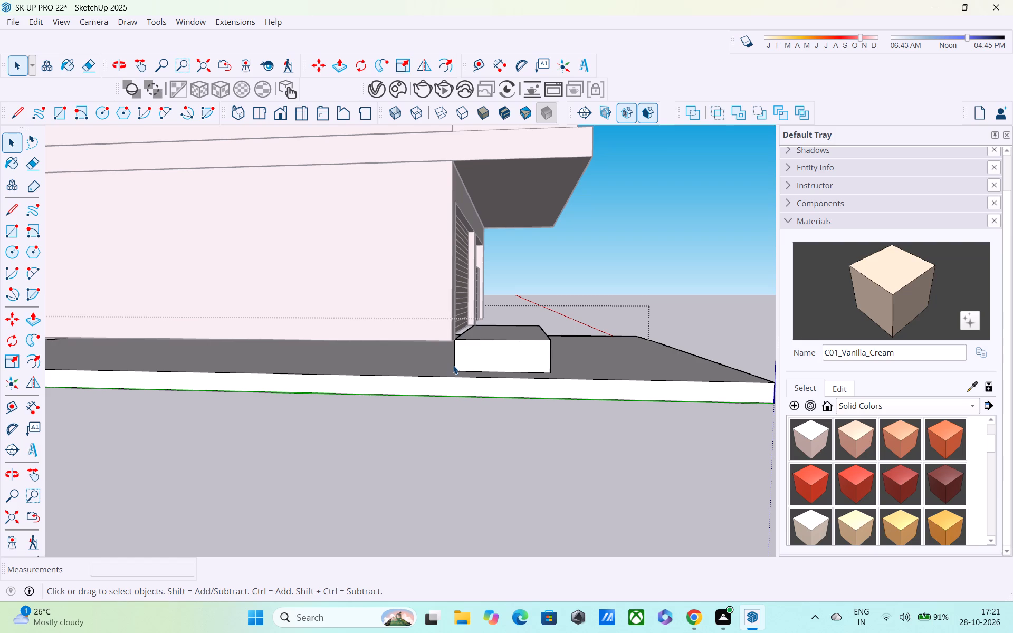
{"action": "key", "text": "l"}
{"action": "middle_click_drag", "start_coordinate": [453, 365], "coordinate": [479, 403]}
{"action": "scroll", "coordinate": [486, 412], "scroll_direction": "up", "scroll_amount": 4}
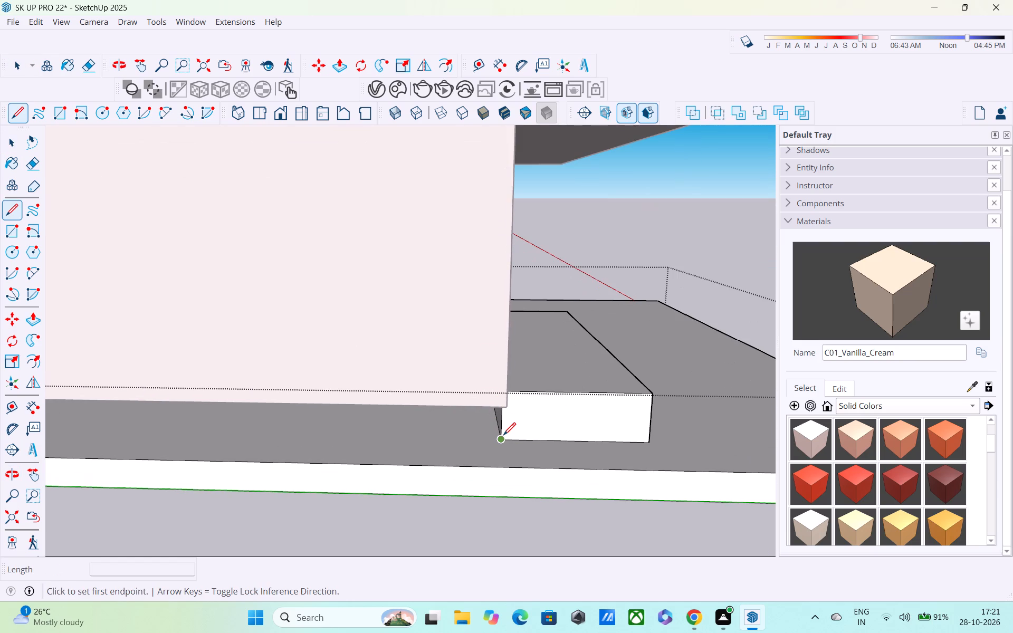
{"action": "left_click", "coordinate": [503, 436]}
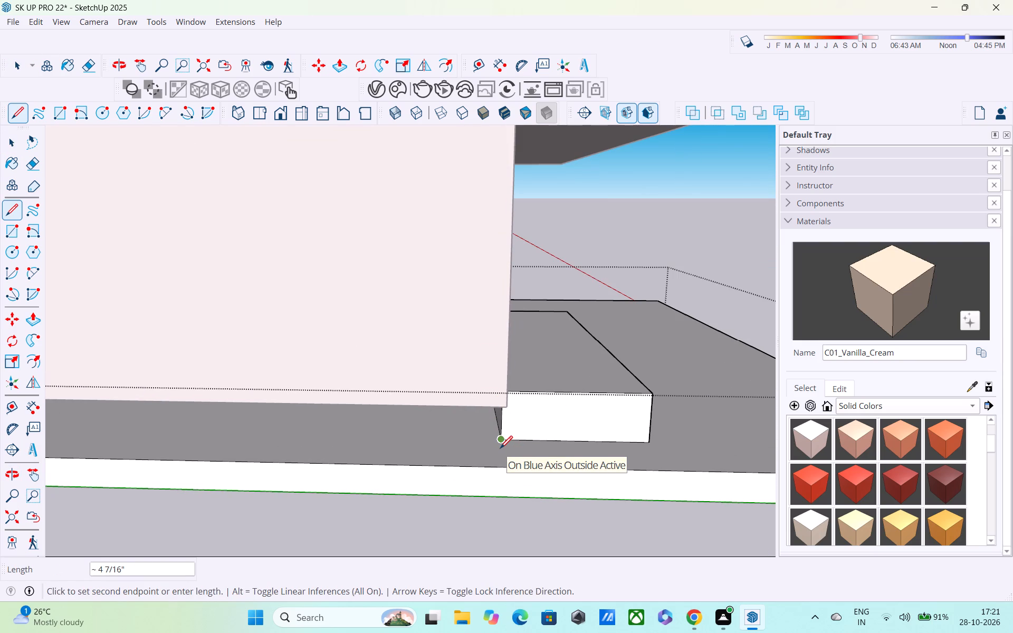
{"action": "left_click", "coordinate": [501, 446]}
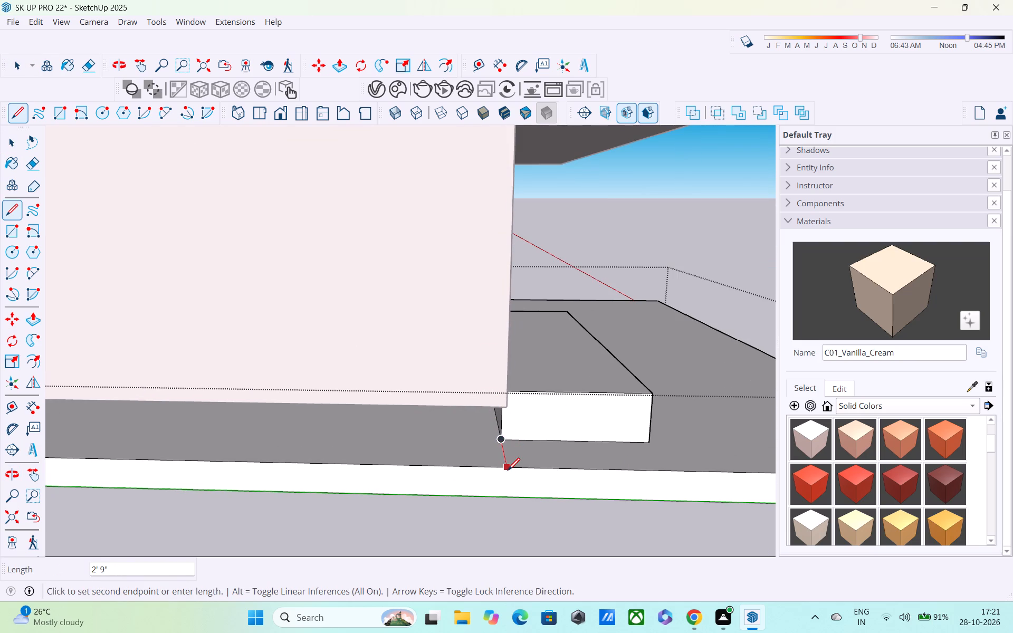
{"action": "left_click", "coordinate": [508, 472]}
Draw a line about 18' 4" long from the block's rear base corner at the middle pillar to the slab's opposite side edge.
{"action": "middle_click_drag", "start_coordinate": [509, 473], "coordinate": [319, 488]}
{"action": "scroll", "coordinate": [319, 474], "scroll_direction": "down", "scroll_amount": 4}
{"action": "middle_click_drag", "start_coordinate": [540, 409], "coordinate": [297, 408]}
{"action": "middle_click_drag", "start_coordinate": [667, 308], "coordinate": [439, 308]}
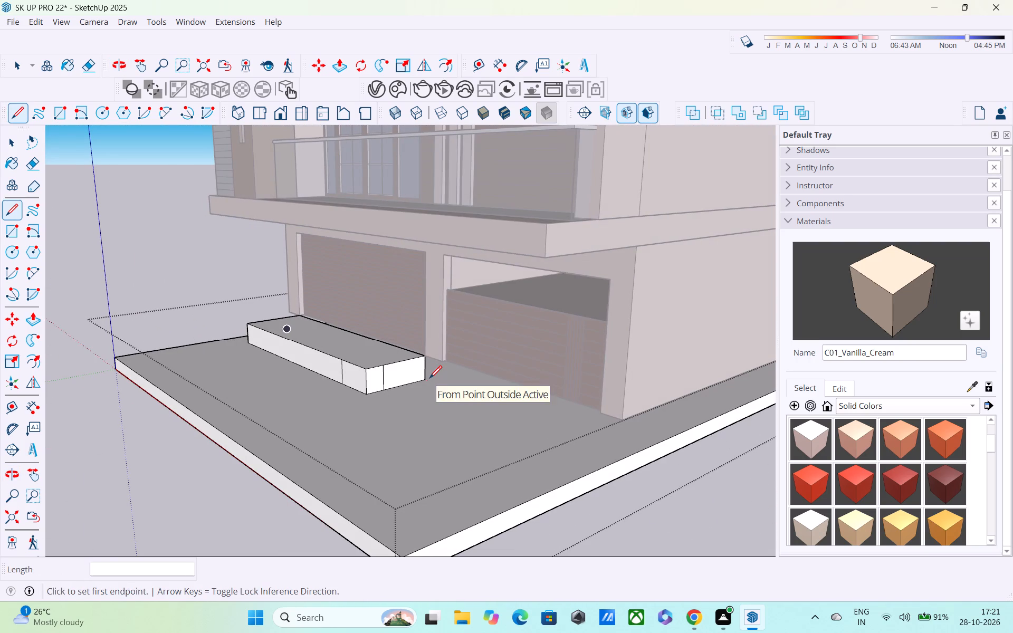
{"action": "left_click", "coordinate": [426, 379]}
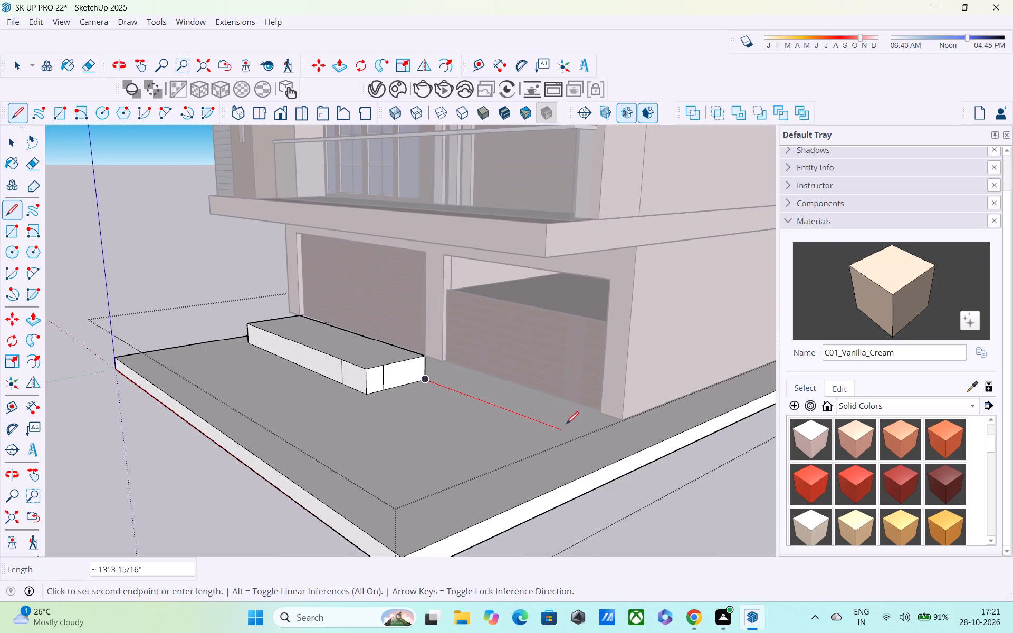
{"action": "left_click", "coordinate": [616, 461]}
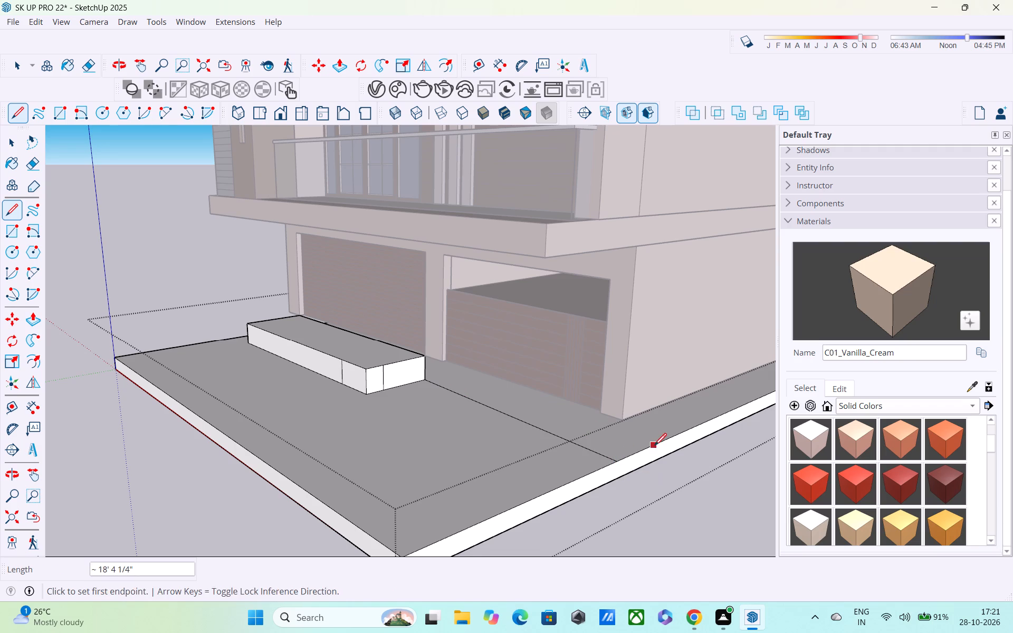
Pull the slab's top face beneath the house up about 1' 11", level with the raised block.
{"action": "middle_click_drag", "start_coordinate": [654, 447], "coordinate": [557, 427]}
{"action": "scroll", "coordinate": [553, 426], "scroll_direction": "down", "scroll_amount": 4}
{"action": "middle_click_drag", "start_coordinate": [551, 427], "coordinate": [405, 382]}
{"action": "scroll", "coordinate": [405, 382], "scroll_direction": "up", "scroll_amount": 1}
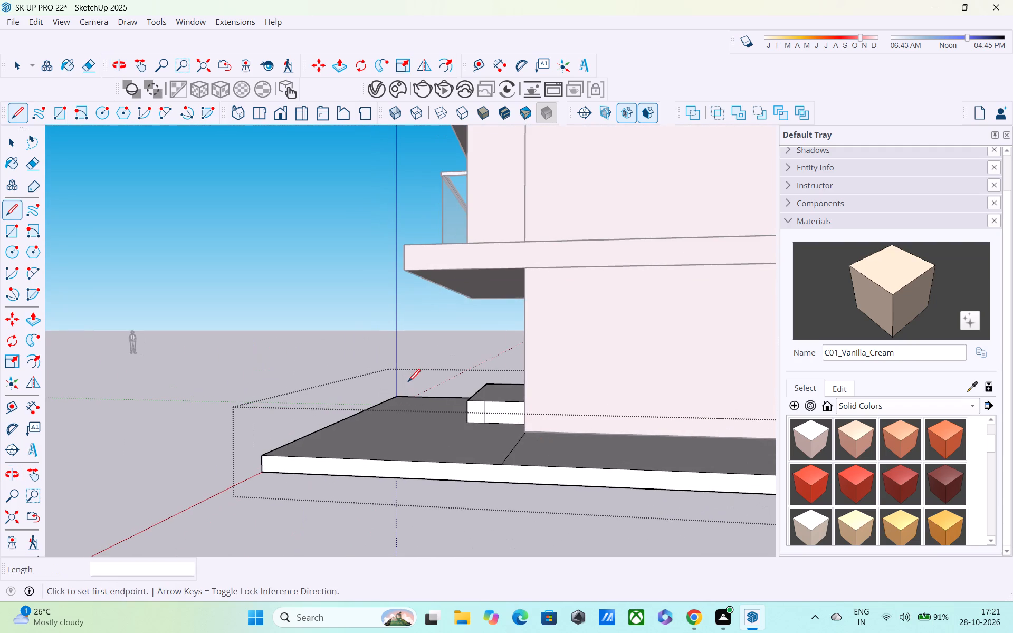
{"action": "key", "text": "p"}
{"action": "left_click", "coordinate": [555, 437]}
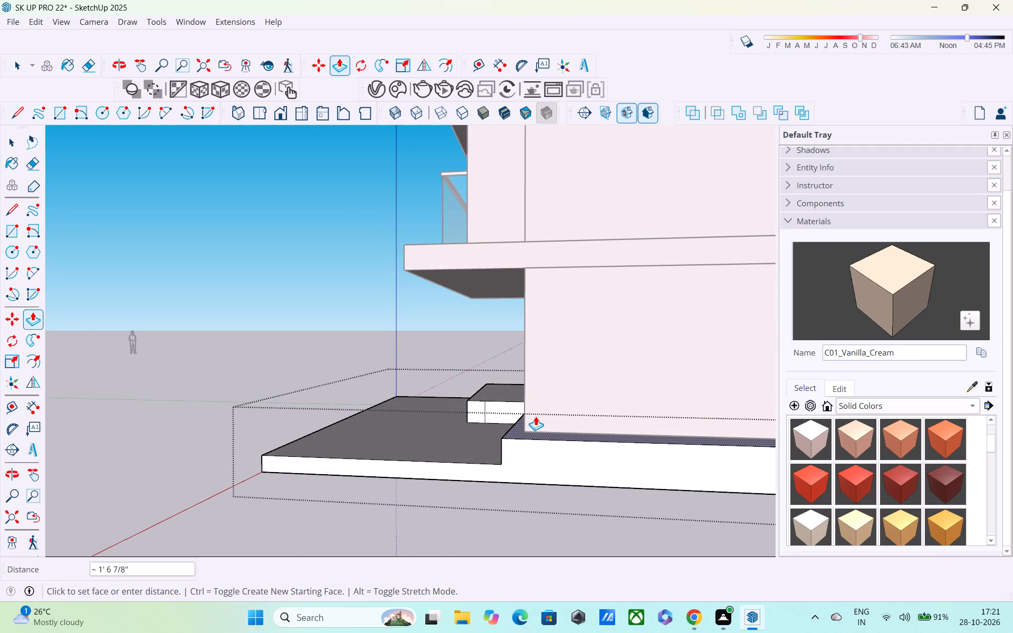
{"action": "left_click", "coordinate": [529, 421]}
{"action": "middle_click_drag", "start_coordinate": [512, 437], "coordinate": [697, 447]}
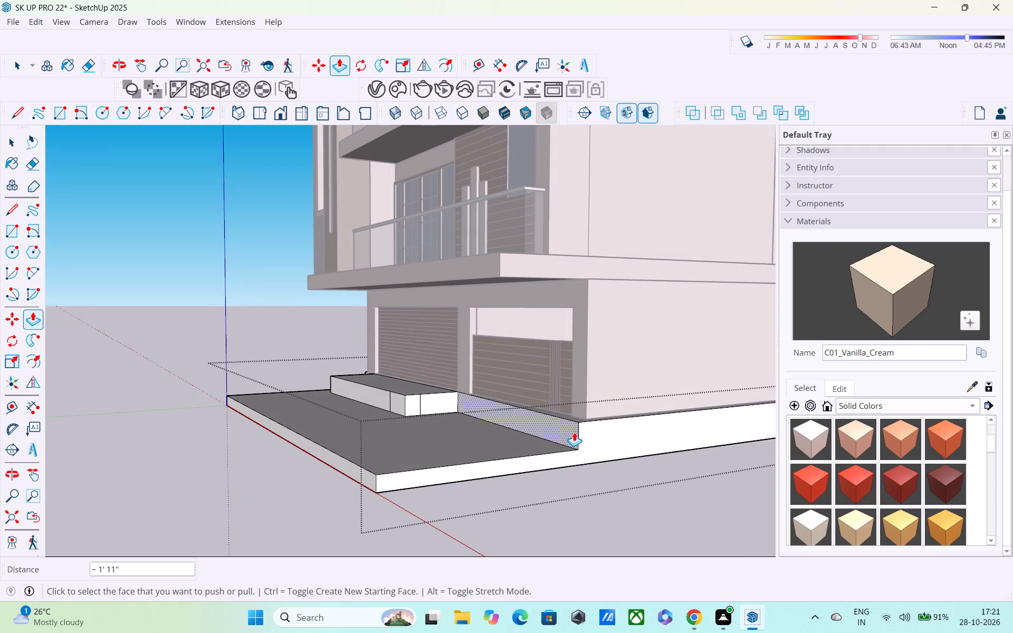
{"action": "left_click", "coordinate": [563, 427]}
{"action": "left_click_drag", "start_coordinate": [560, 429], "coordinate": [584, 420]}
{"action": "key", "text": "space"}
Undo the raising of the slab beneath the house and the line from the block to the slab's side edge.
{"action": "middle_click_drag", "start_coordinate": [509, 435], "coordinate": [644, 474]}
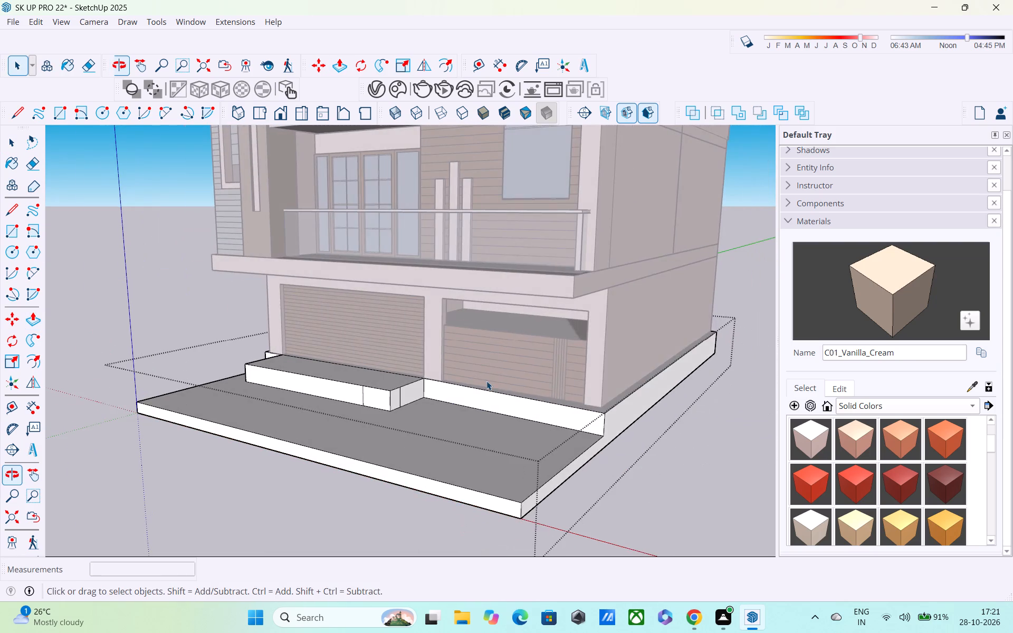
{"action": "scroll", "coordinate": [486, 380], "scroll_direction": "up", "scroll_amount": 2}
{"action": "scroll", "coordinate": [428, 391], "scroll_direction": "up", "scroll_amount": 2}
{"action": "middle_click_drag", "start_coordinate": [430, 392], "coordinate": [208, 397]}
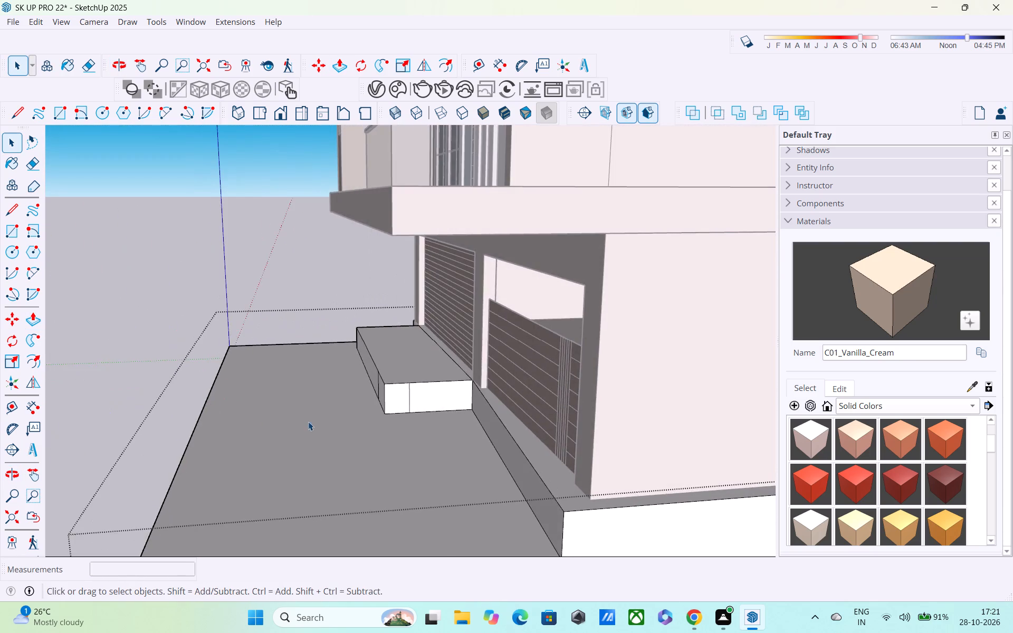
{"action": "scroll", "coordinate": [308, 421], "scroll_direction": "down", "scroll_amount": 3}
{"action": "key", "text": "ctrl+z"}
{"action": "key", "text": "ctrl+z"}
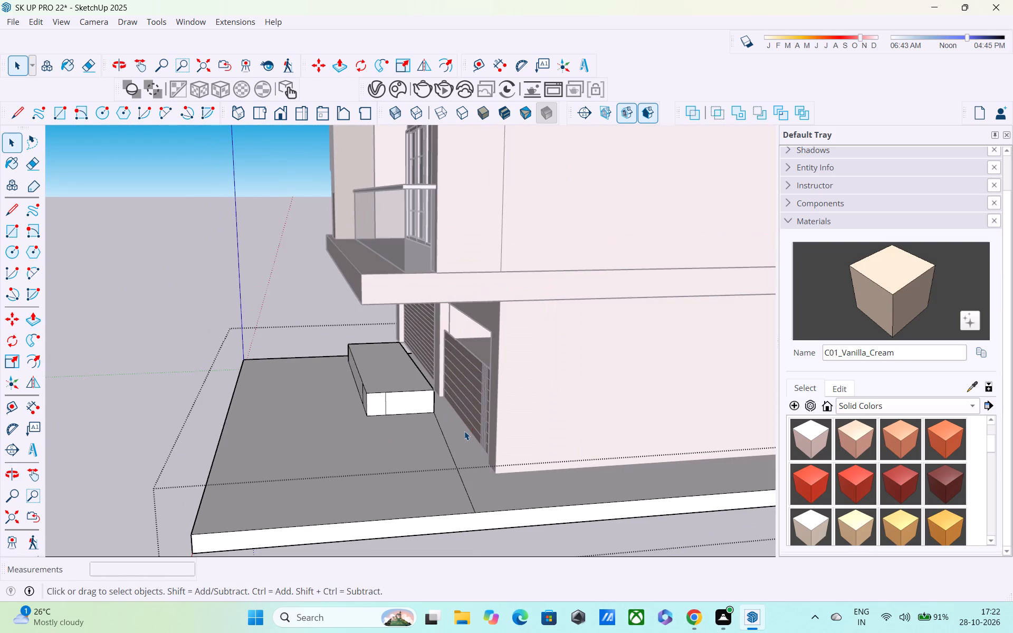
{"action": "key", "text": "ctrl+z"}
Draw a line along the slab top from the raised block's rear base corner at the middle pillar to the slab's side edge.
{"action": "scroll", "coordinate": [466, 449], "scroll_direction": "down", "scroll_amount": 1}
{"action": "middle_click_drag", "start_coordinate": [458, 448], "coordinate": [394, 370]}
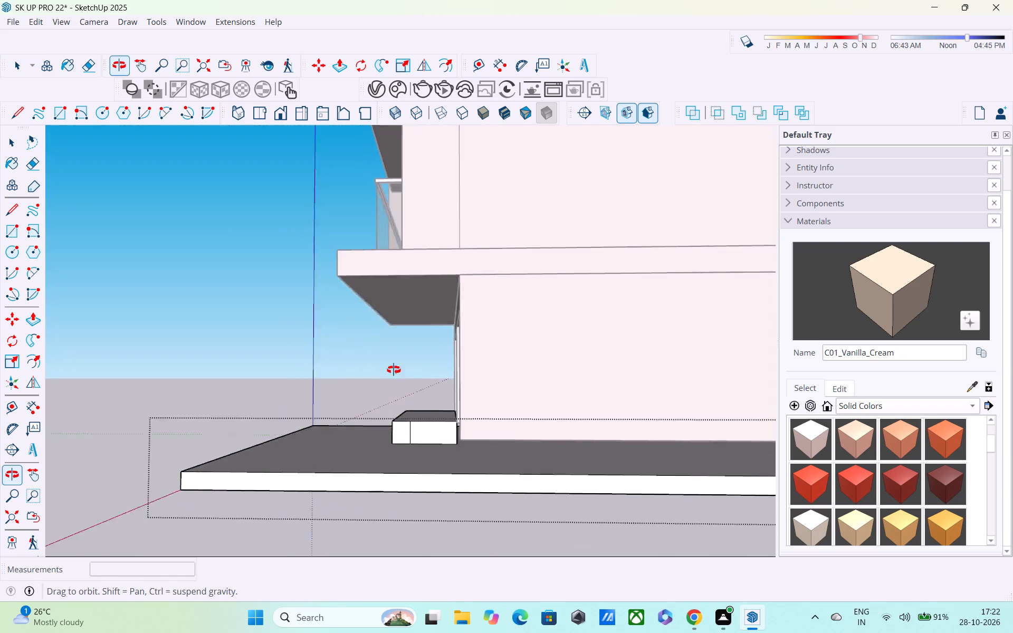
{"action": "middle_click_drag", "start_coordinate": [394, 370], "coordinate": [382, 351]}
{"action": "scroll", "coordinate": [528, 510], "scroll_direction": "up", "scroll_amount": 3}
{"action": "middle_click_drag", "start_coordinate": [467, 445], "coordinate": [507, 516]}
{"action": "scroll", "coordinate": [482, 429], "scroll_direction": "up", "scroll_amount": 3}
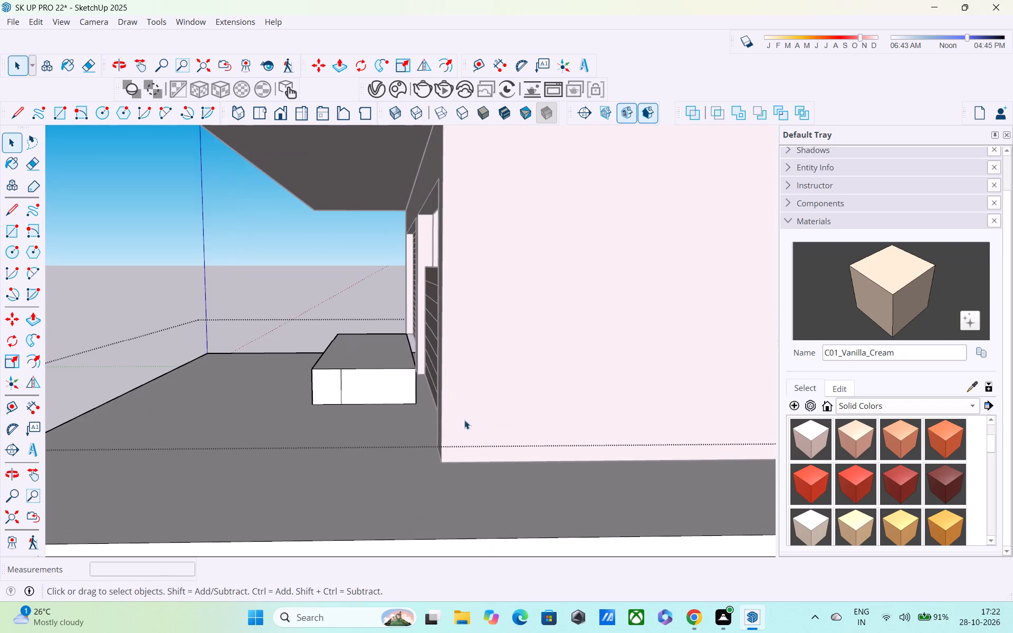
{"action": "middle_click_drag", "start_coordinate": [446, 408], "coordinate": [418, 361]}
{"action": "scroll", "coordinate": [436, 468], "scroll_direction": "up", "scroll_amount": 3}
{"action": "key", "text": "l"}
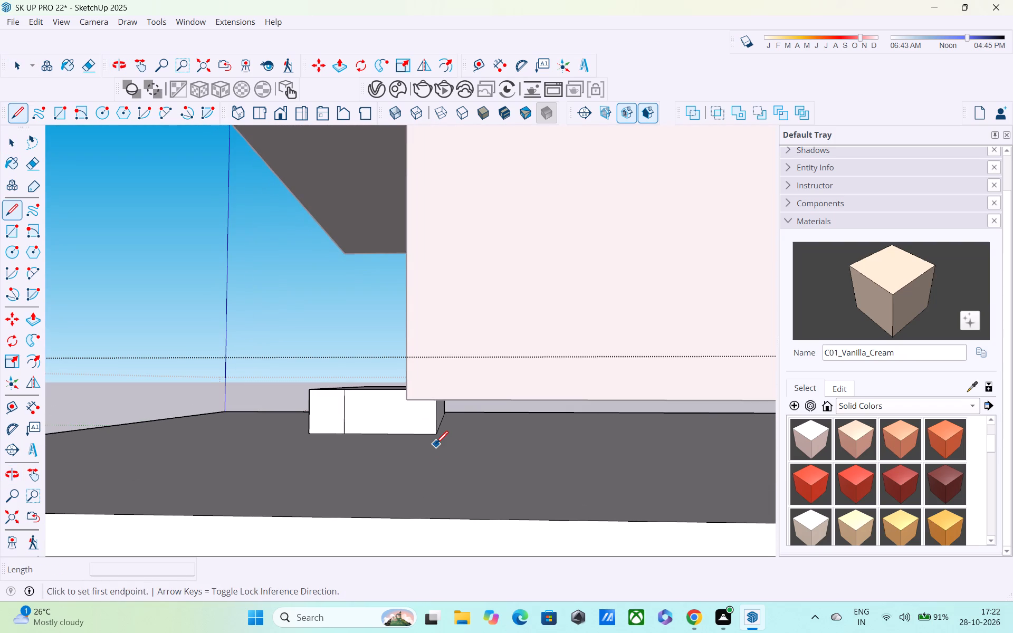
{"action": "left_click", "coordinate": [437, 431]}
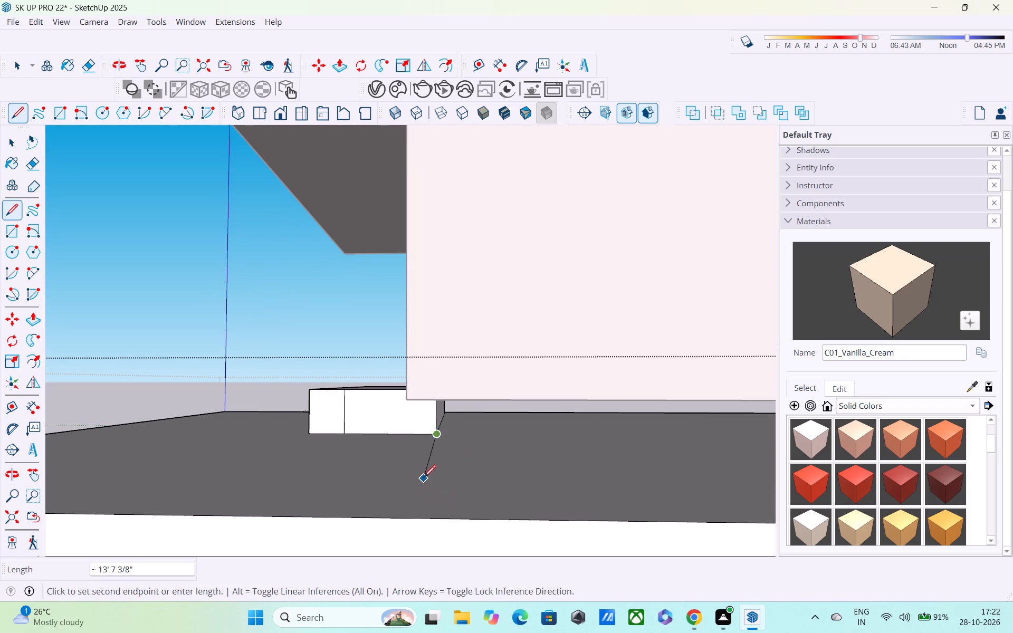
{"action": "middle_click_drag", "start_coordinate": [424, 478], "coordinate": [425, 402]}
{"action": "middle_click_drag", "start_coordinate": [425, 402], "coordinate": [466, 490]}
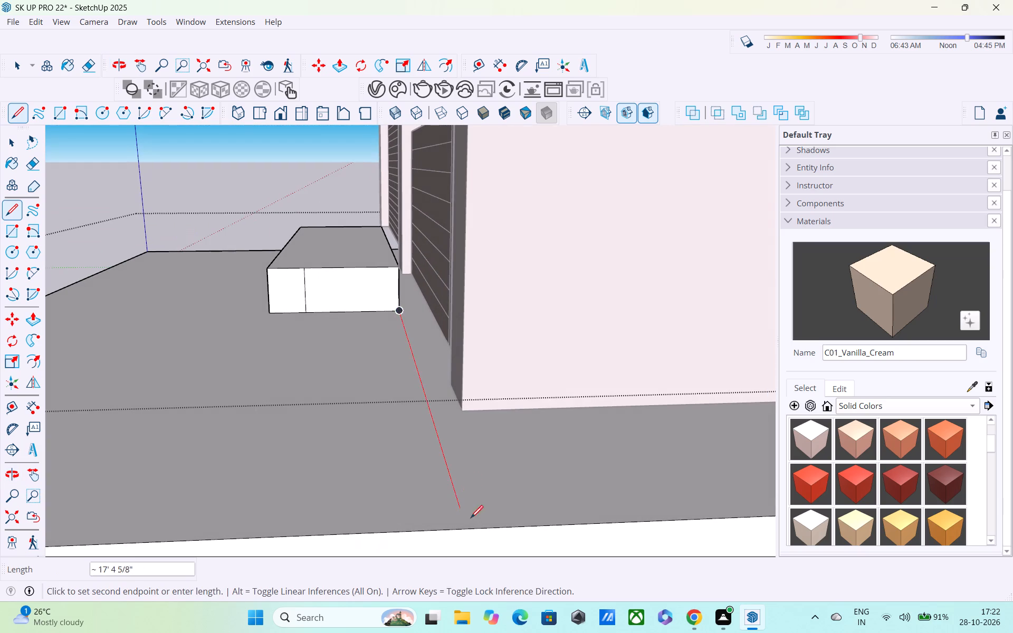
{"action": "left_click", "coordinate": [466, 534]}
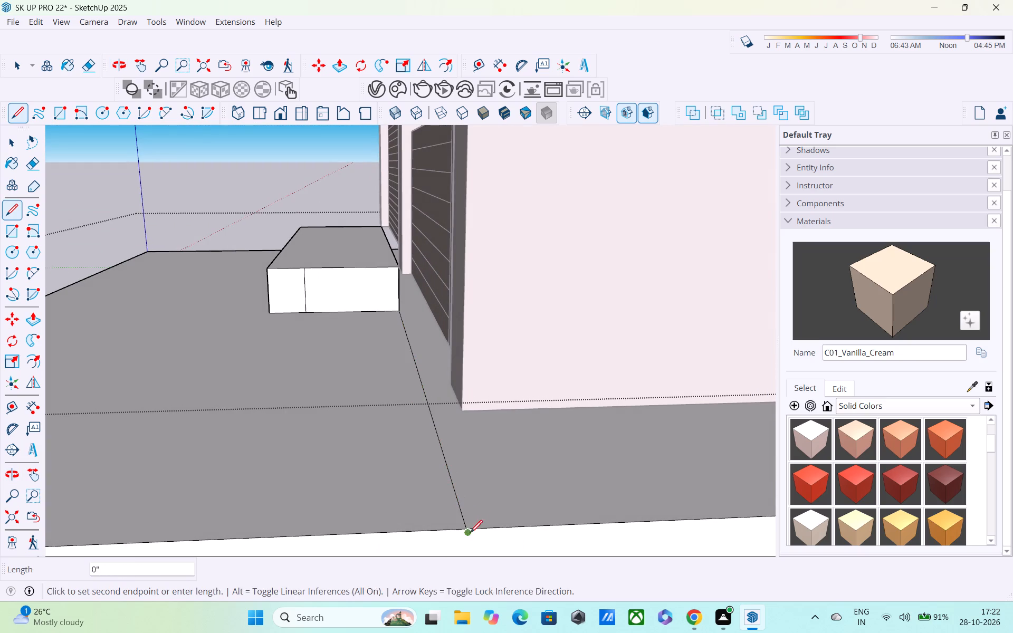
Pull the slab's top face beneath the house up about 1' 11", level with the raised block, and leave the slab's editing.
{"action": "middle_click_drag", "start_coordinate": [483, 522], "coordinate": [465, 470]}
{"action": "key", "text": "p"}
{"action": "left_click", "coordinate": [485, 469]}
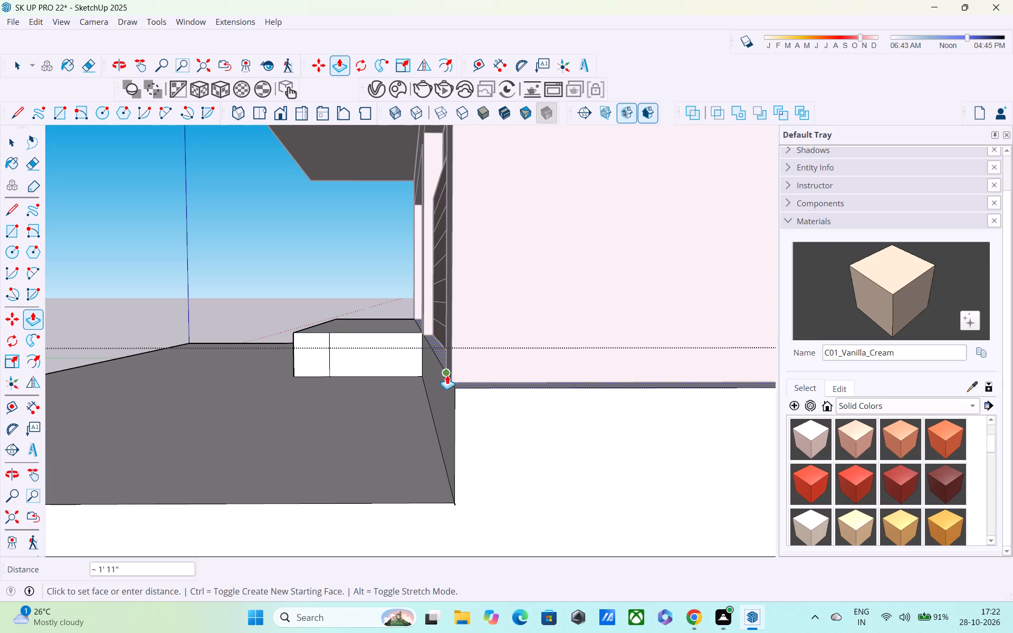
{"action": "left_click", "coordinate": [453, 377]}
{"action": "middle_click_drag", "start_coordinate": [478, 397], "coordinate": [700, 372]}
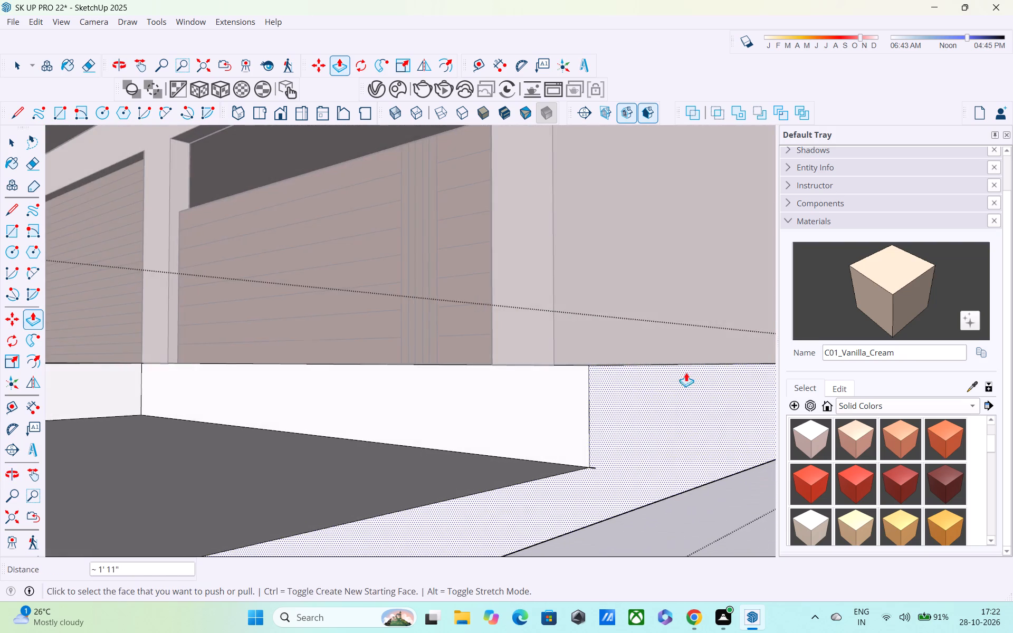
{"action": "scroll", "coordinate": [668, 373], "scroll_direction": "down", "scroll_amount": 3}
{"action": "middle_click_drag", "start_coordinate": [596, 404], "coordinate": [586, 489]}
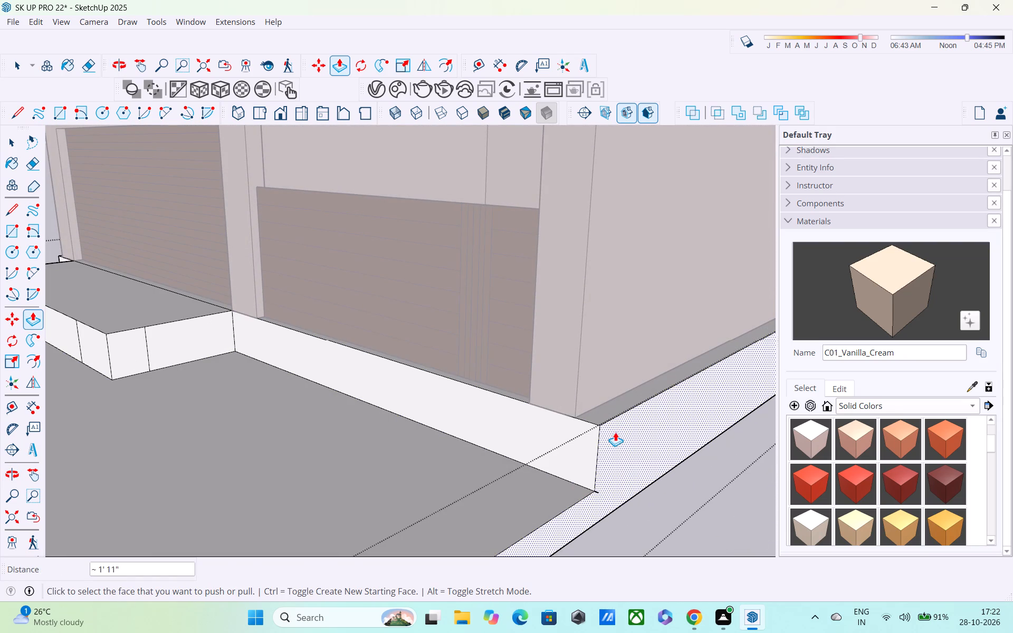
{"action": "scroll", "coordinate": [582, 438], "scroll_direction": "down", "scroll_amount": 5}
{"action": "key", "text": "space"}
{"action": "scroll", "coordinate": [563, 506], "scroll_direction": "down", "scroll_amount": 5}
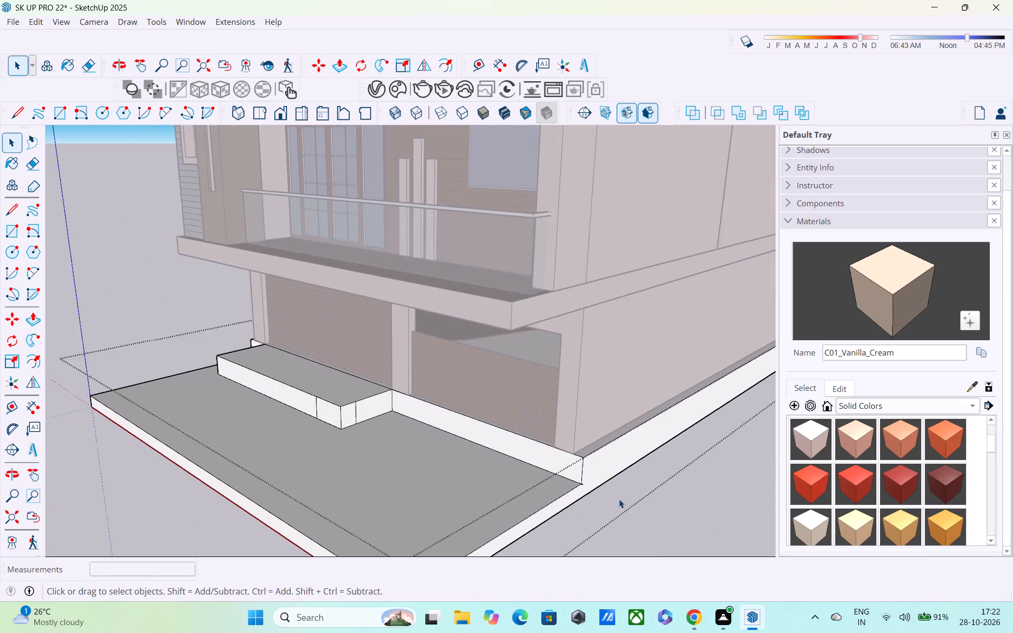
{"action": "middle_click_drag", "start_coordinate": [619, 499], "coordinate": [742, 469]}
{"action": "left_click", "coordinate": [713, 429]}
Reopen the base slab for editing at the raised platform's side face.
{"action": "middle_click_drag", "start_coordinate": [663, 450], "coordinate": [681, 401]}
{"action": "scroll", "coordinate": [605, 447], "scroll_direction": "up", "scroll_amount": 4}
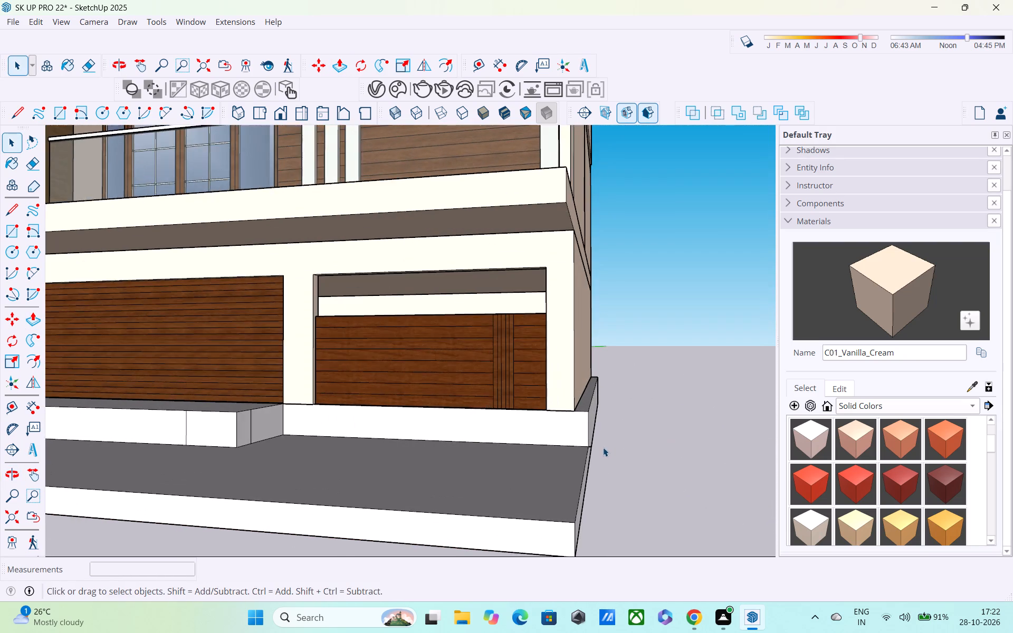
{"action": "middle_click_drag", "start_coordinate": [600, 447], "coordinate": [390, 500]}
{"action": "scroll", "coordinate": [601, 451], "scroll_direction": "up", "scroll_amount": 3}
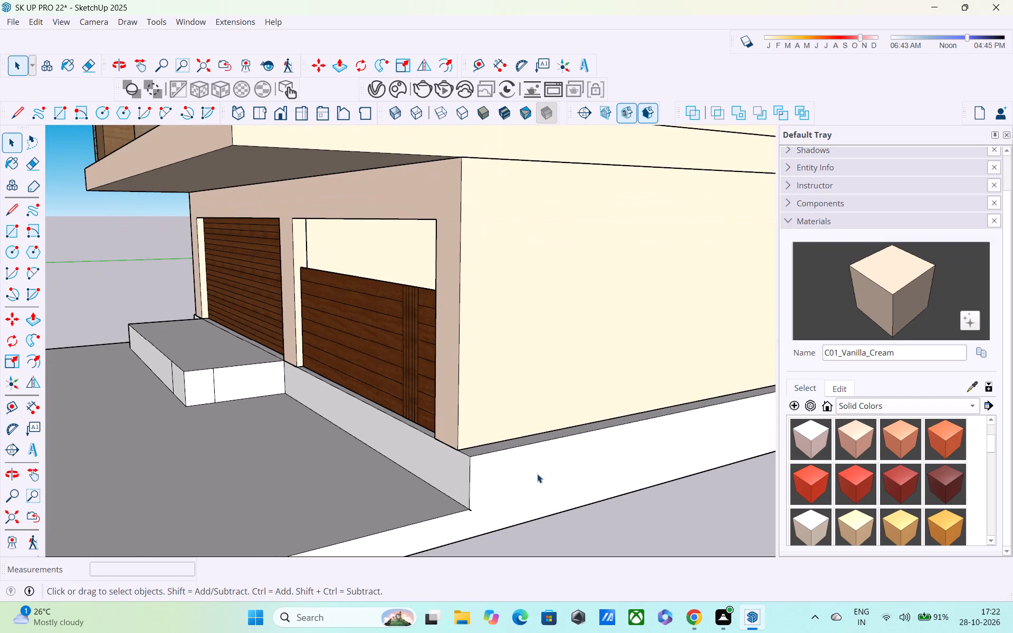
{"action": "scroll", "coordinate": [537, 474], "scroll_direction": "down", "scroll_amount": 3}
{"action": "middle_click_drag", "start_coordinate": [537, 474], "coordinate": [517, 509]}
{"action": "middle_click_drag", "start_coordinate": [507, 487], "coordinate": [635, 457]}
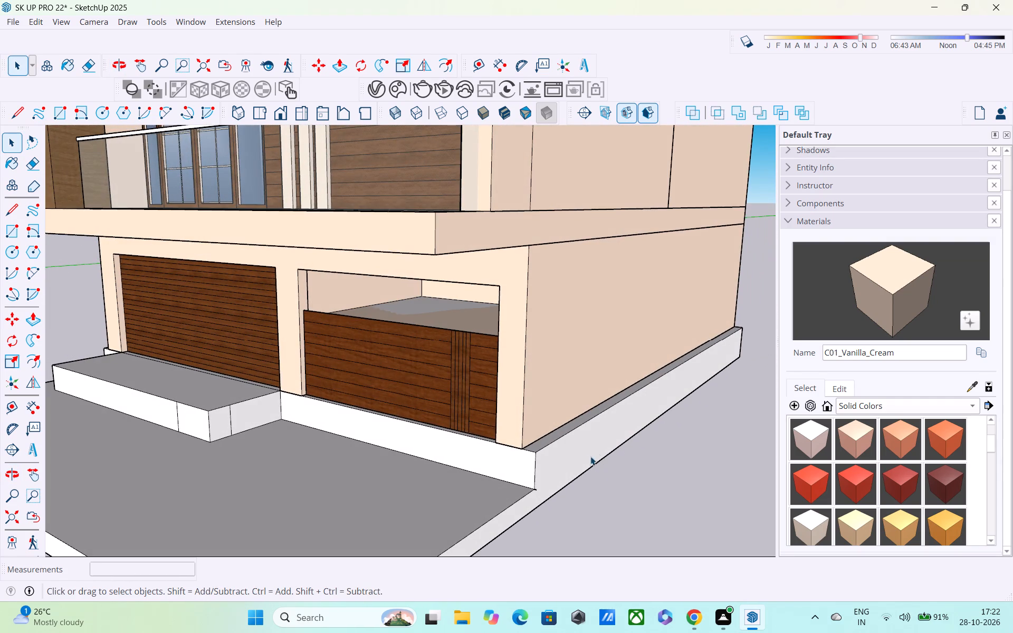
{"action": "key", "text": "p"}
{"action": "key", "text": "space"}
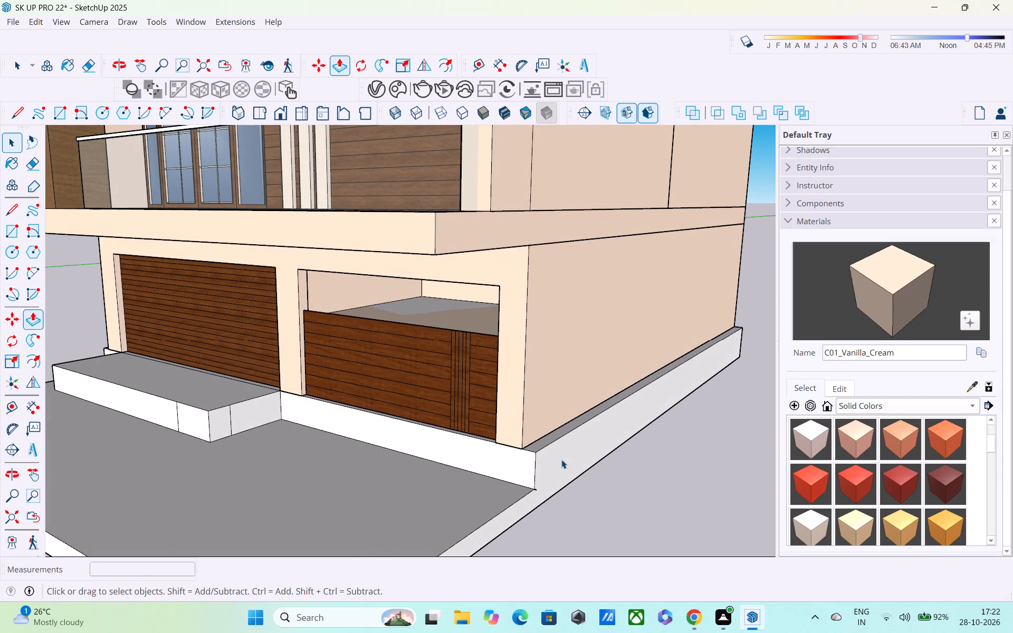
{"action": "double_click", "coordinate": [553, 463]}
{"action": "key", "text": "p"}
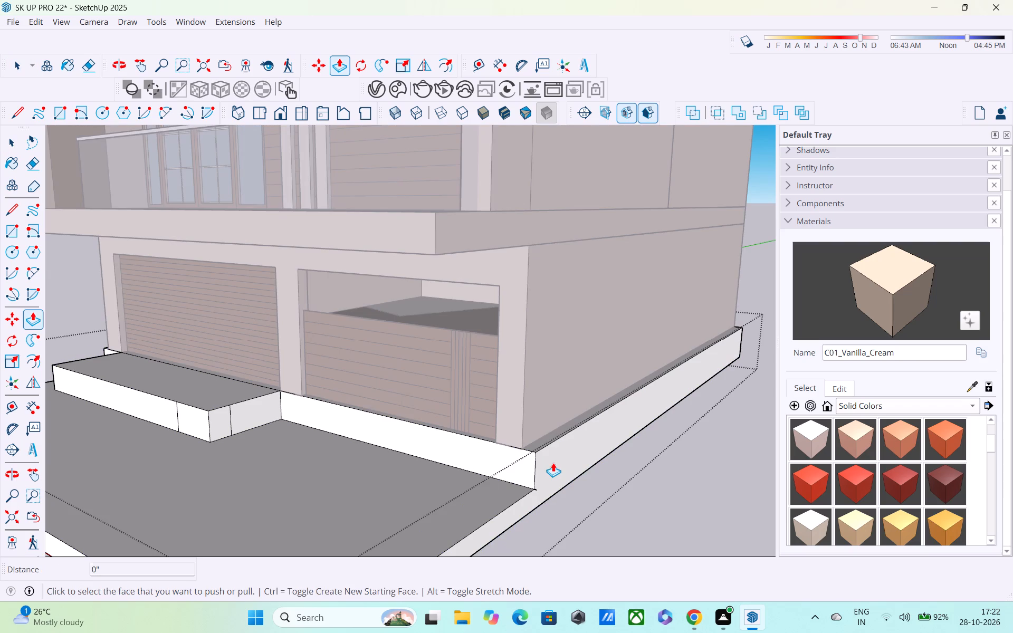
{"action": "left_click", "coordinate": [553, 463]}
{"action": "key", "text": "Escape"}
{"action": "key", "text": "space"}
Draw a line about 43' 3" long across the slab's side face, from the platform's front base corner to the rear end.
{"action": "key", "text": "l"}
{"action": "scroll", "coordinate": [540, 492], "scroll_direction": "up", "scroll_amount": 3}
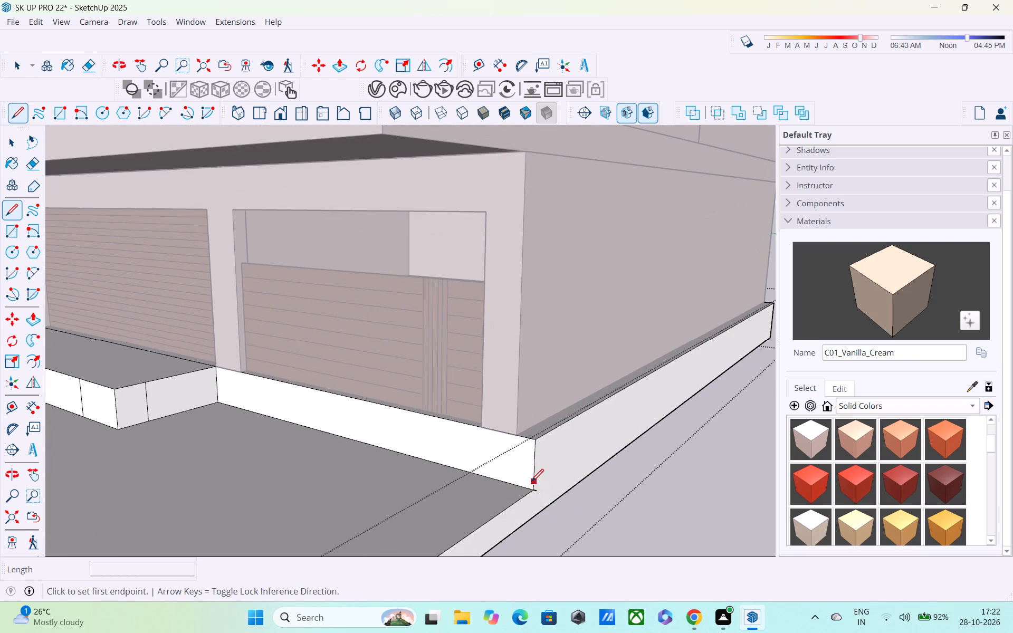
{"action": "scroll", "coordinate": [531, 485], "scroll_direction": "up", "scroll_amount": 3}
{"action": "left_click", "coordinate": [535, 492]}
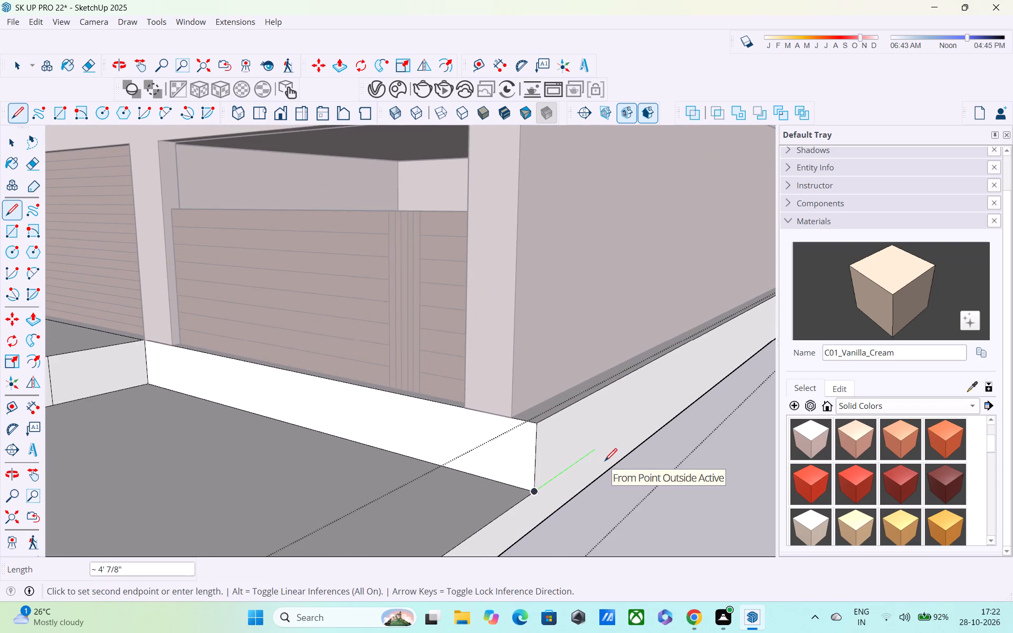
{"action": "middle_click_drag", "start_coordinate": [548, 490], "coordinate": [348, 550], "text": "shift"}
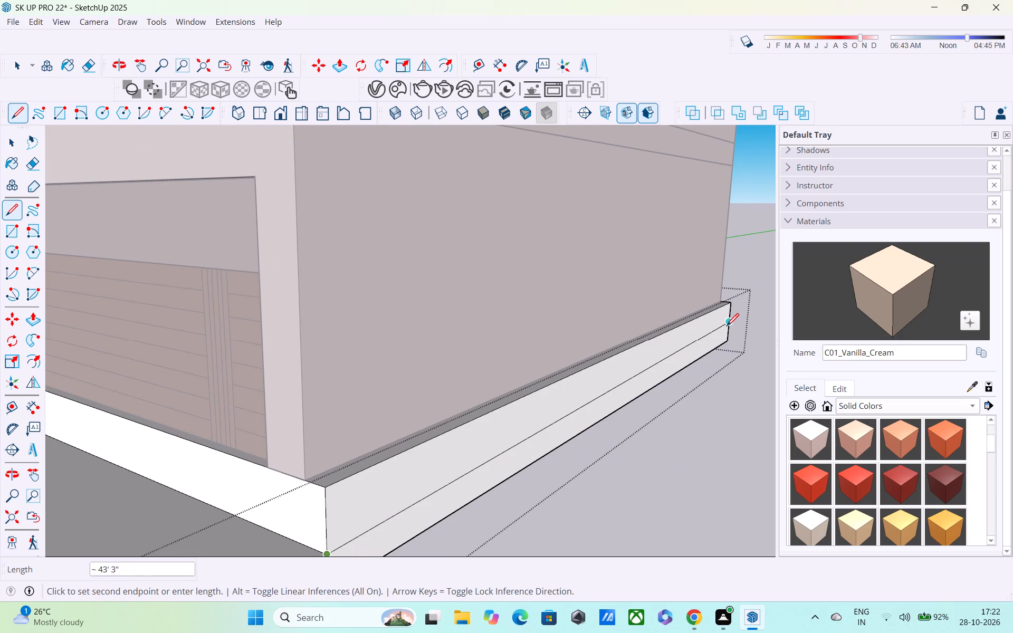
{"action": "left_click", "coordinate": [727, 327]}
Push the side strip above the new line inward 9", flush with the house wall, and leave the slab's editing.
{"action": "key", "text": "p"}
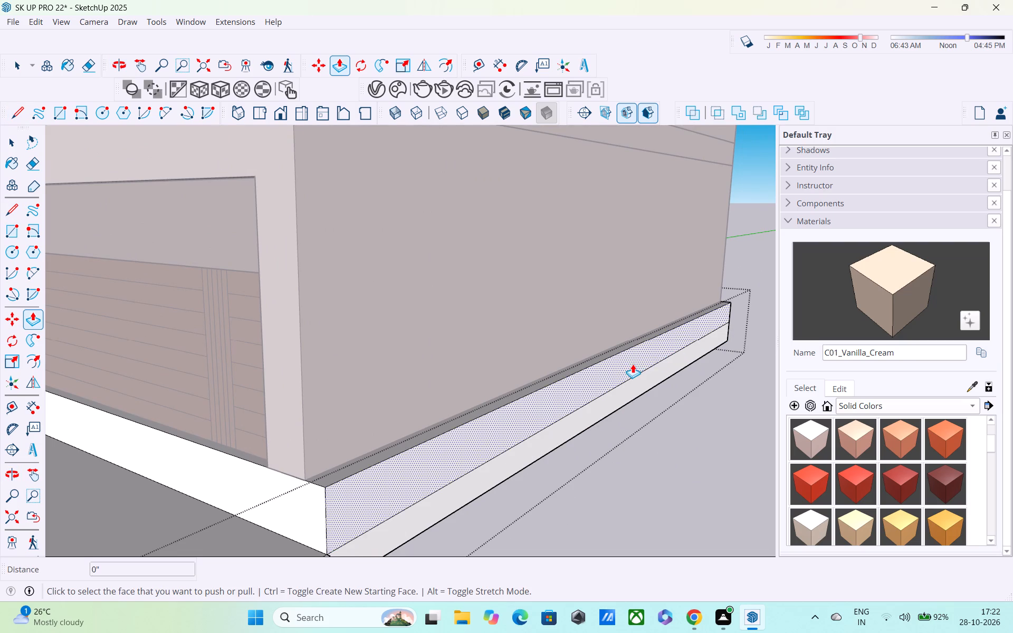
{"action": "left_click", "coordinate": [629, 365]}
{"action": "left_click", "coordinate": [513, 391]}
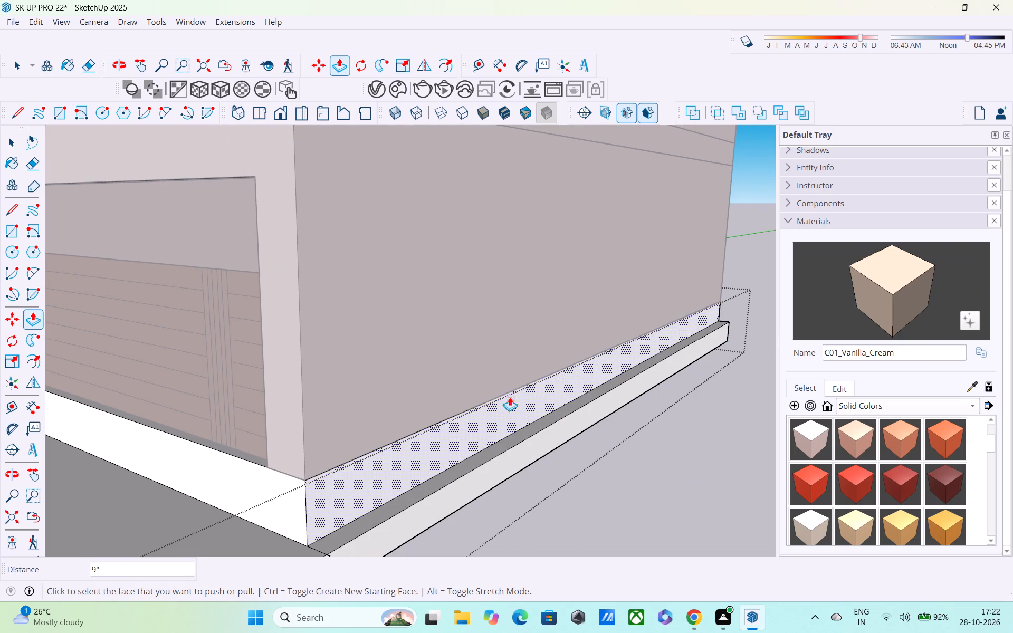
{"action": "middle_click_drag", "start_coordinate": [455, 444], "coordinate": [602, 371]}
{"action": "scroll", "coordinate": [597, 382], "scroll_direction": "down", "scroll_amount": 4}
{"action": "key", "text": "space"}
{"action": "left_click", "coordinate": [576, 404]}
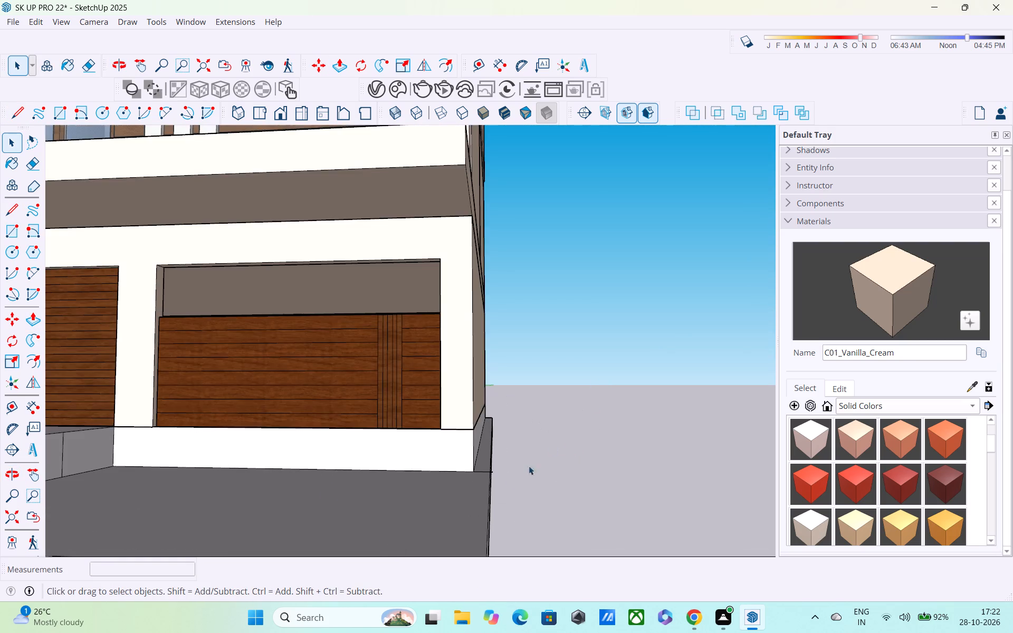
Reopen the base slab and erase the short stub line overhanging its side edge near the platform corner.
{"action": "scroll", "coordinate": [498, 480], "scroll_direction": "up", "scroll_amount": 6}
{"action": "key", "text": "e"}
{"action": "scroll", "coordinate": [480, 471], "scroll_direction": "up", "scroll_amount": 3}
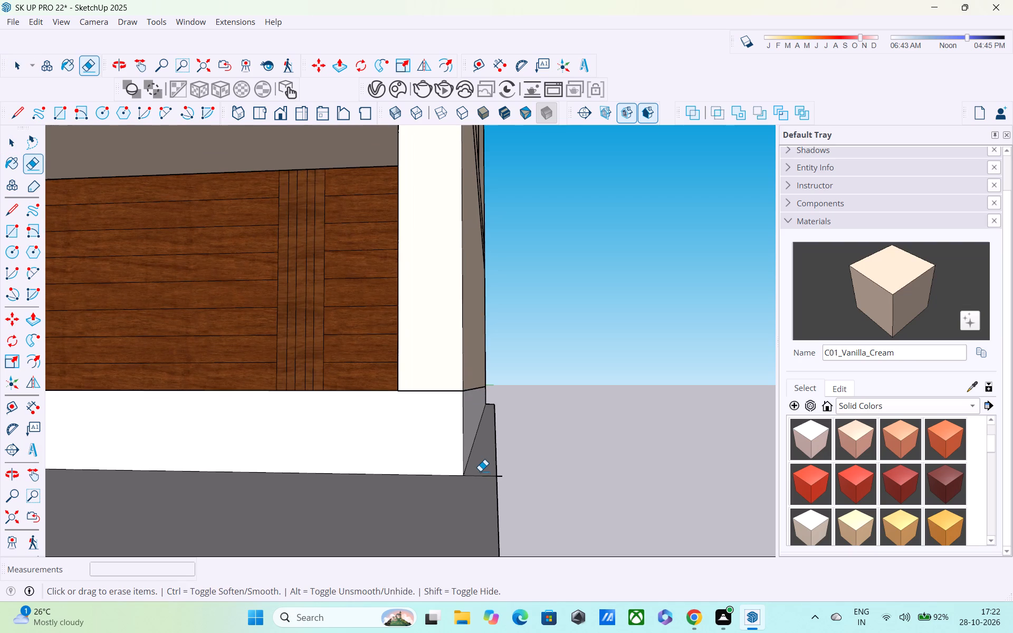
{"action": "left_click", "coordinate": [483, 475]}
{"action": "key", "text": "ctrl+z"}
{"action": "scroll", "coordinate": [494, 482], "scroll_direction": "up", "scroll_amount": 3}
{"action": "key", "text": "space"}
{"action": "double_click", "coordinate": [464, 504]}
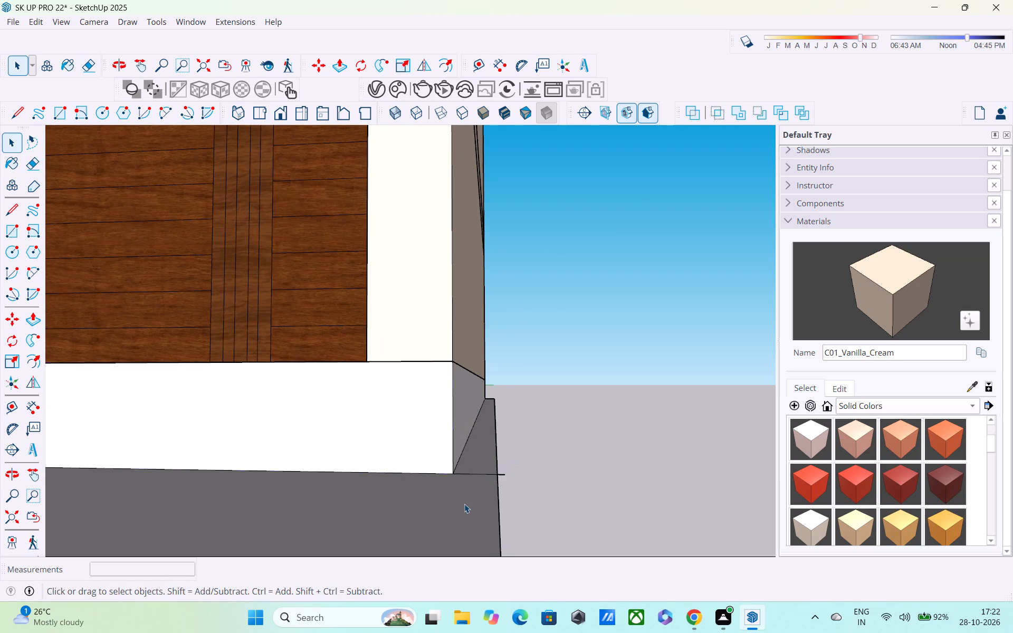
{"action": "key", "text": "e"}
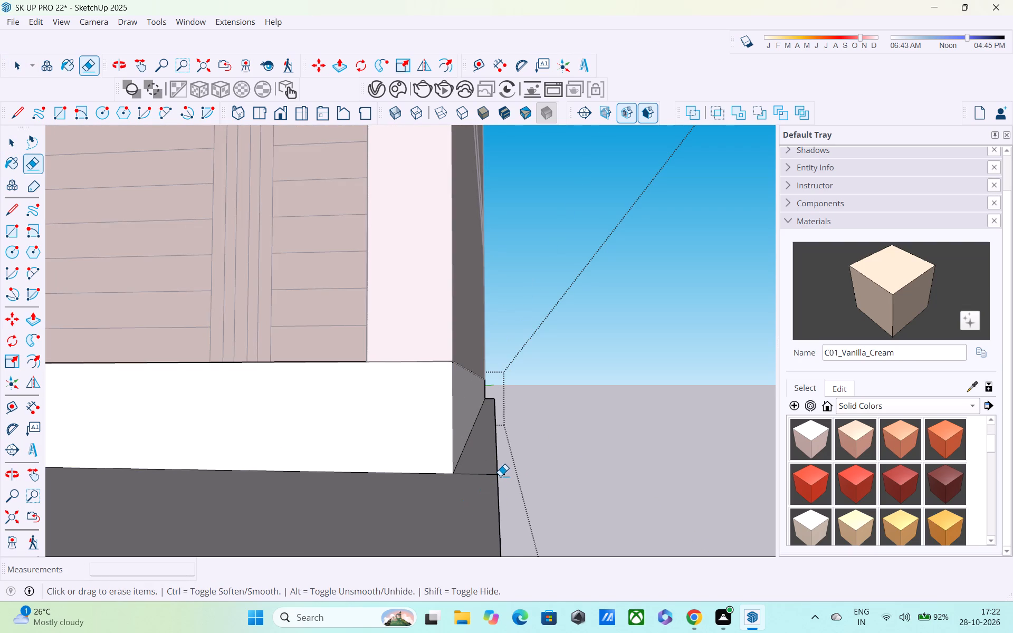
{"action": "left_click", "coordinate": [500, 476]}
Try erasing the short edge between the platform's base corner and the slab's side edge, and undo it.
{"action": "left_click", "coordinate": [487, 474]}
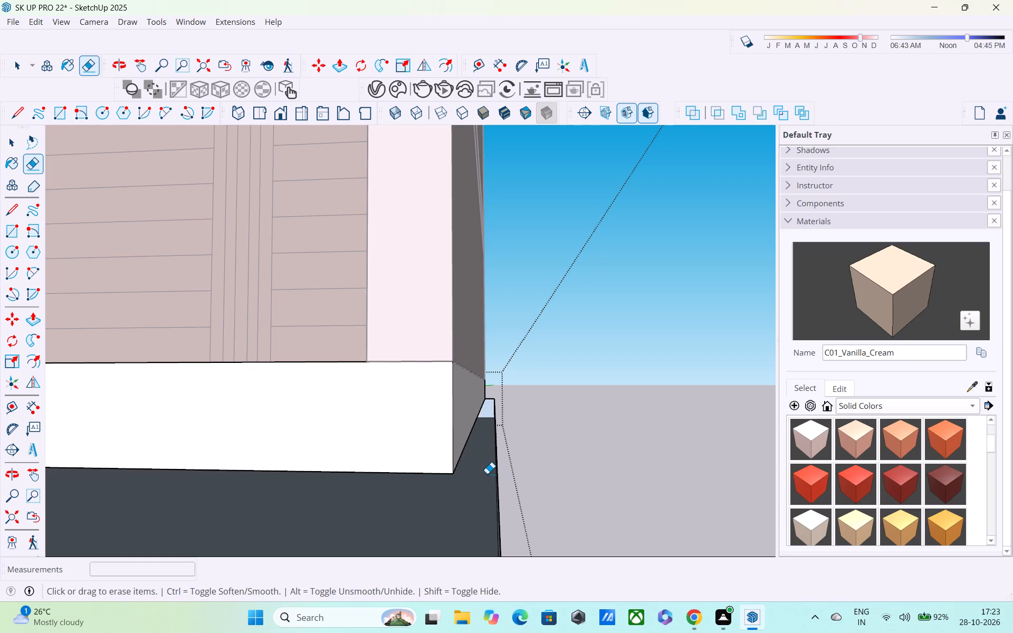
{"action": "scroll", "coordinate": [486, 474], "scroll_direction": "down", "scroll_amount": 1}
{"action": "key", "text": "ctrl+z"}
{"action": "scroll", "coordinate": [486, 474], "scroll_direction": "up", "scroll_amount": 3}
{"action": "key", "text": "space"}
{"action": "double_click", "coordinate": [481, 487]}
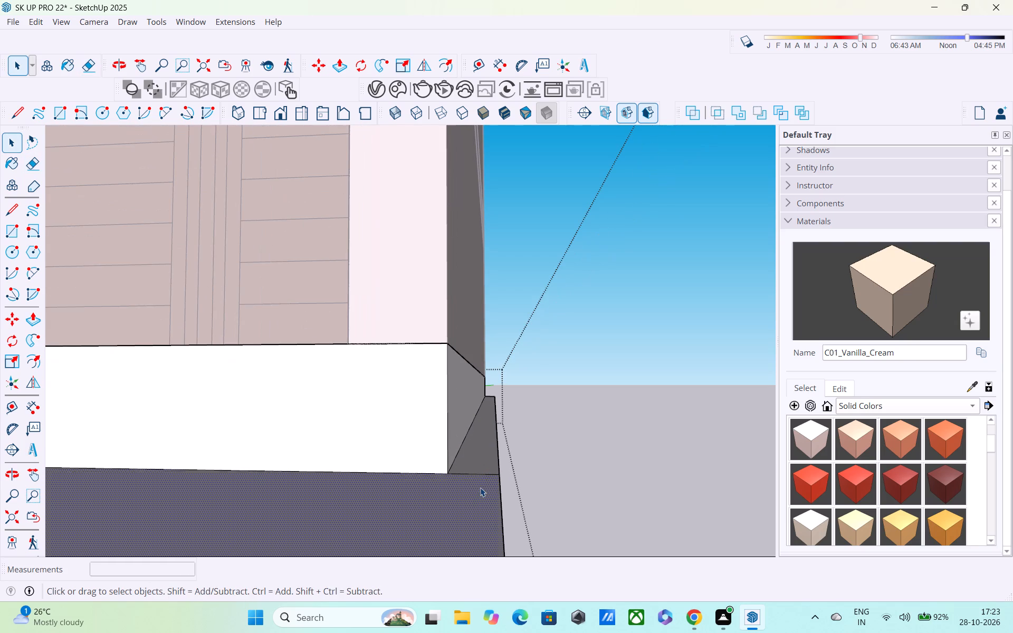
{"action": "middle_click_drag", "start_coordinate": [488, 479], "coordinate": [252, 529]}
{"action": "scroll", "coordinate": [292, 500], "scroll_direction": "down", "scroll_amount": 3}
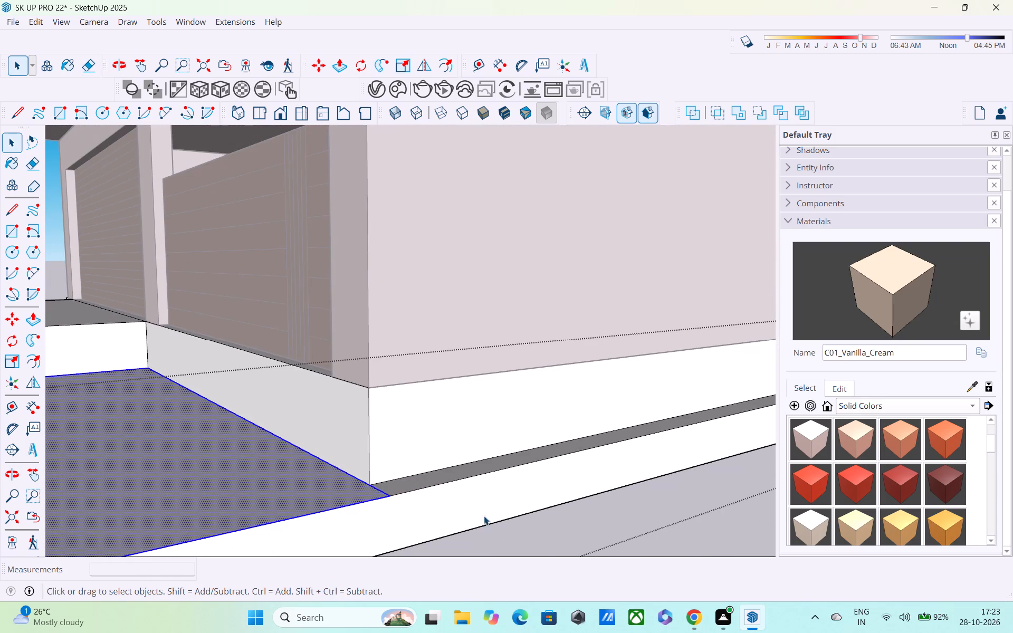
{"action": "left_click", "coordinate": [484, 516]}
Erase the leftover vertical edges on the raised block's front and end faces.
{"action": "scroll", "coordinate": [485, 516], "scroll_direction": "down", "scroll_amount": 4}
{"action": "scroll", "coordinate": [382, 484], "scroll_direction": "down", "scroll_amount": 1}
{"action": "scroll", "coordinate": [620, 455], "scroll_direction": "down", "scroll_amount": 5}
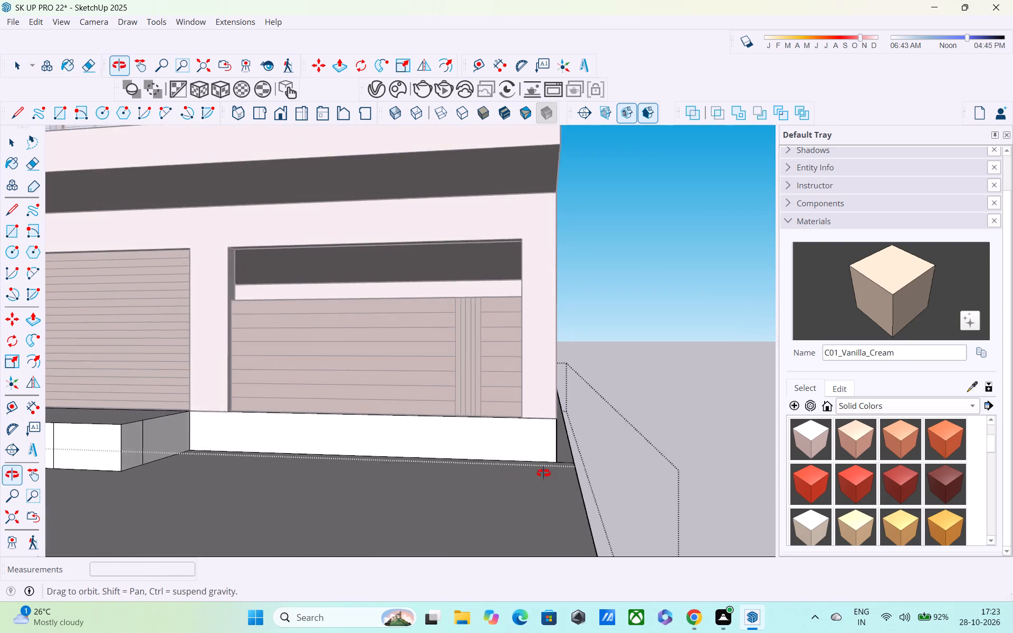
{"action": "key", "text": "e"}
{"action": "middle_click_drag", "start_coordinate": [500, 471], "coordinate": [594, 475], "text": "shift"}
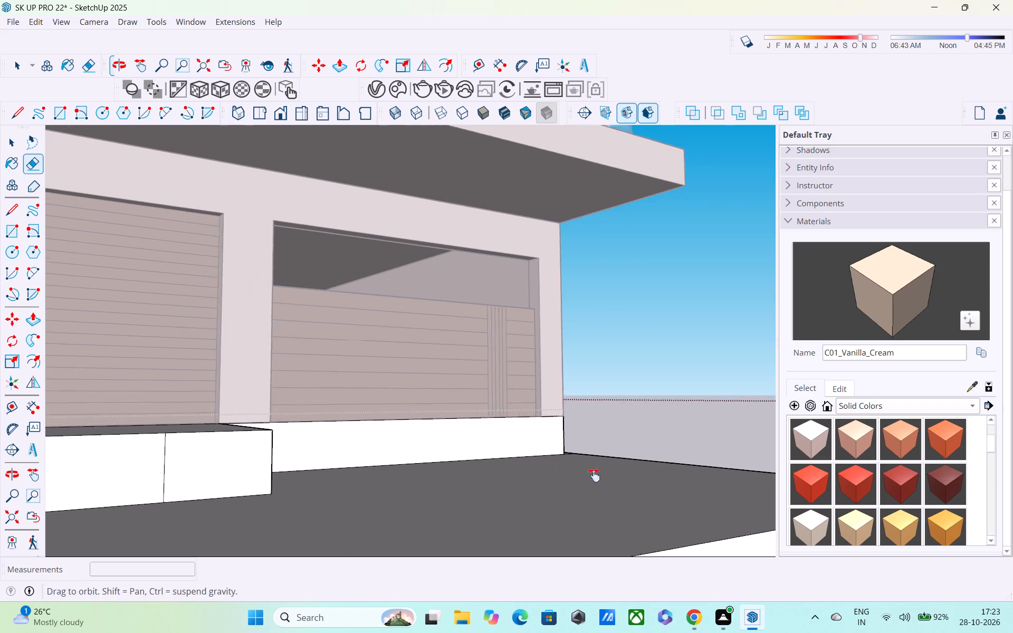
{"action": "middle_click_drag", "start_coordinate": [594, 475], "coordinate": [742, 451], "text": "shift"}
{"action": "left_click", "coordinate": [429, 425]}
{"action": "middle_click_drag", "start_coordinate": [477, 447], "coordinate": [454, 472]}
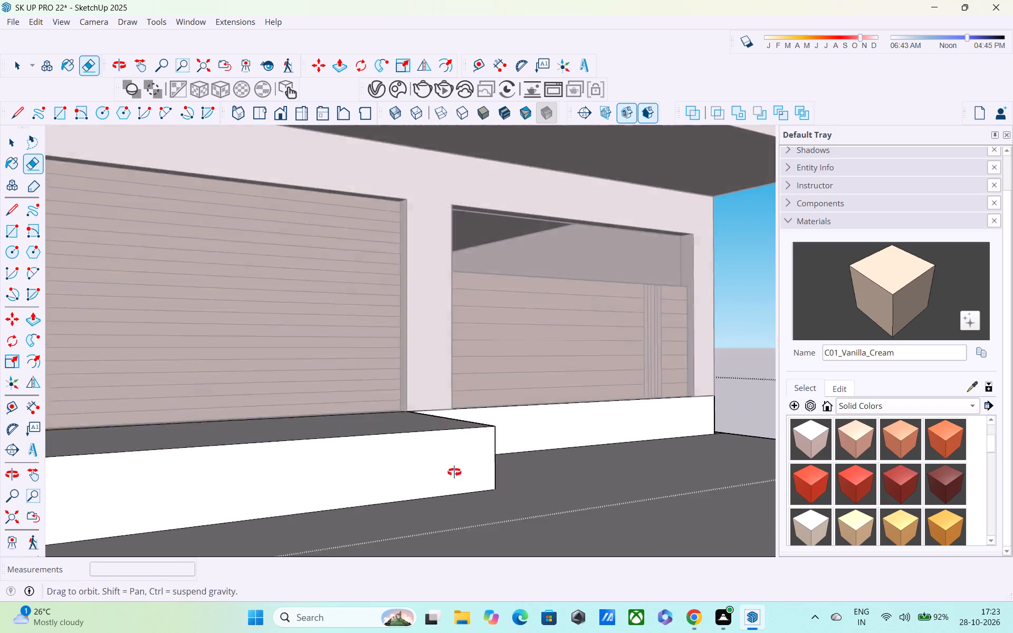
{"action": "middle_click_drag", "start_coordinate": [454, 472], "coordinate": [135, 569]}
{"action": "left_click", "coordinate": [196, 465]}
Leave the base slab's editing and examine the reshaped base and the house front from several sides.
{"action": "middle_click_drag", "start_coordinate": [217, 477], "coordinate": [811, 461]}
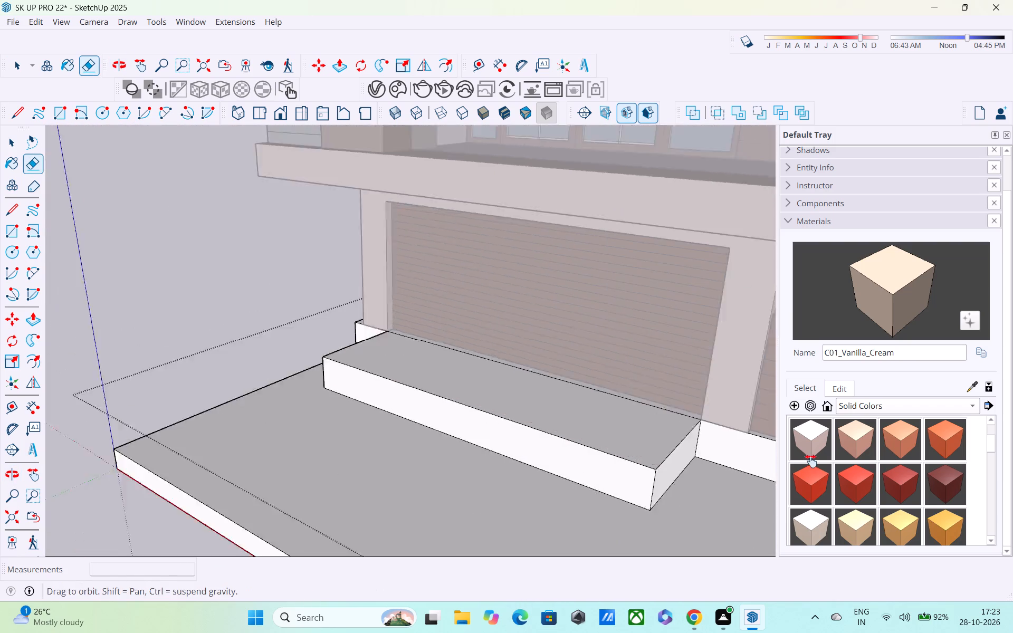
{"action": "middle_click_drag", "start_coordinate": [811, 461], "coordinate": [911, 445]}
{"action": "middle_click_drag", "start_coordinate": [681, 444], "coordinate": [1012, 430]}
{"action": "middle_click_drag", "start_coordinate": [535, 447], "coordinate": [751, 510]}
{"action": "middle_click_drag", "start_coordinate": [566, 427], "coordinate": [439, 465]}
{"action": "key", "text": "space"}
{"action": "middle_click_drag", "start_coordinate": [438, 464], "coordinate": [592, 408]}
{"action": "scroll", "coordinate": [581, 414], "scroll_direction": "down", "scroll_amount": 6}
{"action": "key", "text": "space"}
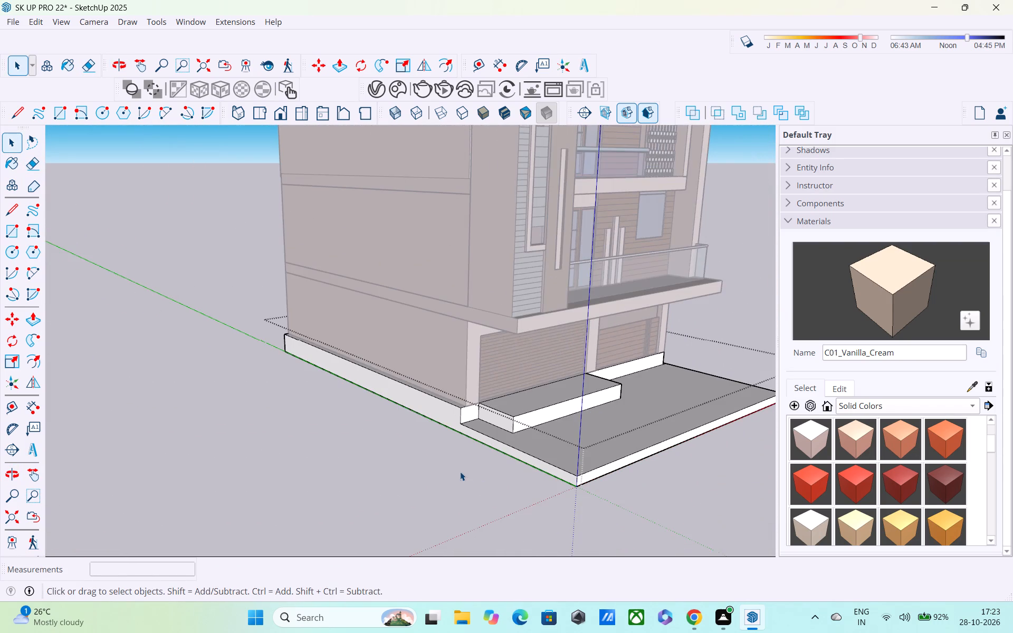
{"action": "left_click", "coordinate": [460, 472]}
{"action": "middle_click_drag", "start_coordinate": [460, 472], "coordinate": [300, 442]}
{"action": "scroll", "coordinate": [300, 442], "scroll_direction": "up", "scroll_amount": 1}
{"action": "scroll", "coordinate": [304, 435], "scroll_direction": "down", "scroll_amount": 4}
{"action": "middle_click_drag", "start_coordinate": [493, 443], "coordinate": [487, 347]}
{"action": "scroll", "coordinate": [479, 414], "scroll_direction": "up", "scroll_amount": 2}
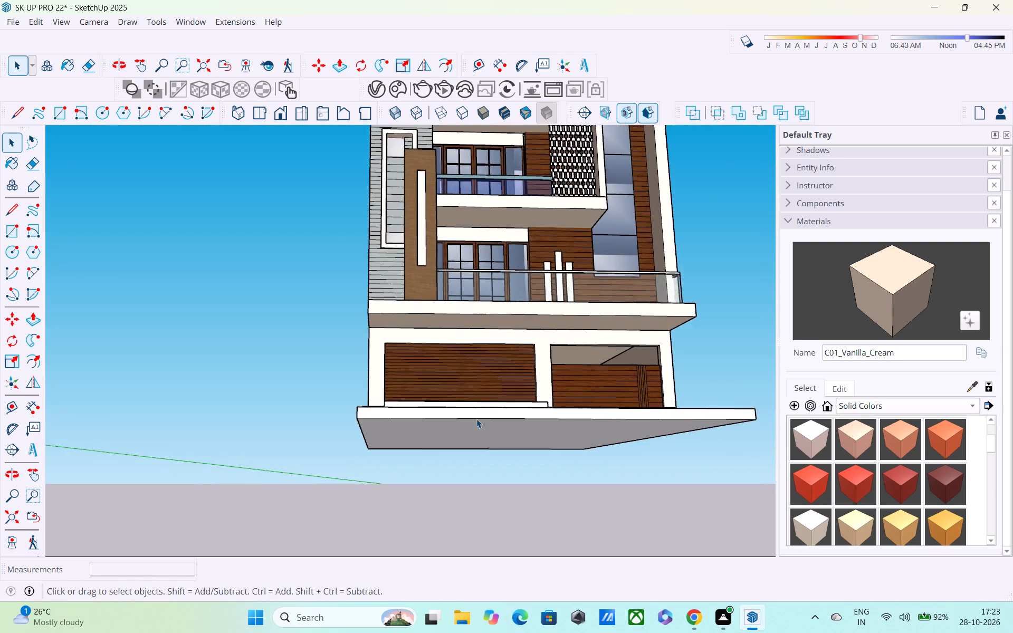
Examine the raised block, plinth and lowered forecourt at the house front from several angles.
{"action": "scroll", "coordinate": [476, 419], "scroll_direction": "up", "scroll_amount": 2}
{"action": "middle_click_drag", "start_coordinate": [471, 444], "coordinate": [466, 571]}
{"action": "scroll", "coordinate": [455, 481], "scroll_direction": "up", "scroll_amount": 3}
{"action": "middle_click_drag", "start_coordinate": [444, 440], "coordinate": [439, 406]}
{"action": "scroll", "coordinate": [474, 436], "scroll_direction": "up", "scroll_amount": 3}
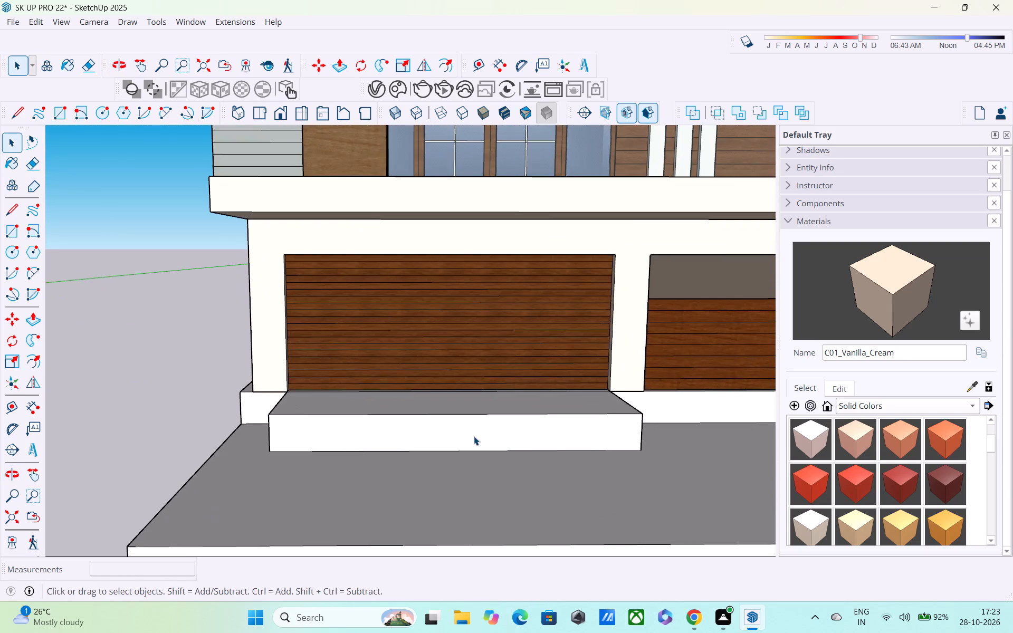
{"action": "middle_click_drag", "start_coordinate": [474, 438], "coordinate": [404, 411]}
{"action": "scroll", "coordinate": [404, 411], "scroll_direction": "up", "scroll_amount": 1}
{"action": "scroll", "coordinate": [406, 415], "scroll_direction": "down", "scroll_amount": 4}
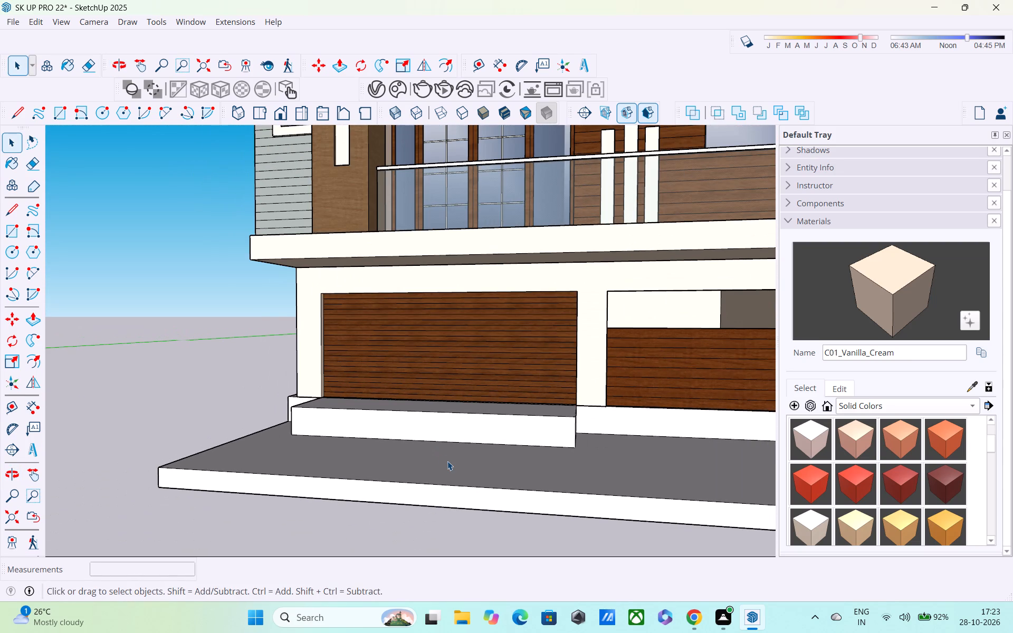
{"action": "middle_click_drag", "start_coordinate": [496, 462], "coordinate": [510, 523]}
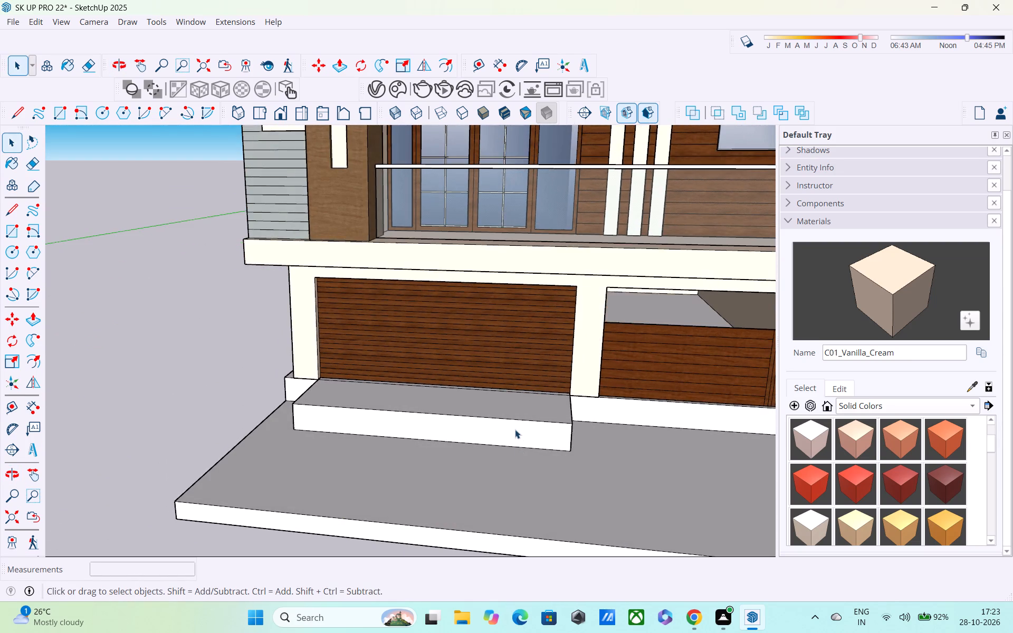
{"action": "scroll", "coordinate": [512, 426], "scroll_direction": "up", "scroll_amount": 3}
{"action": "scroll", "coordinate": [499, 428], "scroll_direction": "down", "scroll_amount": 2}
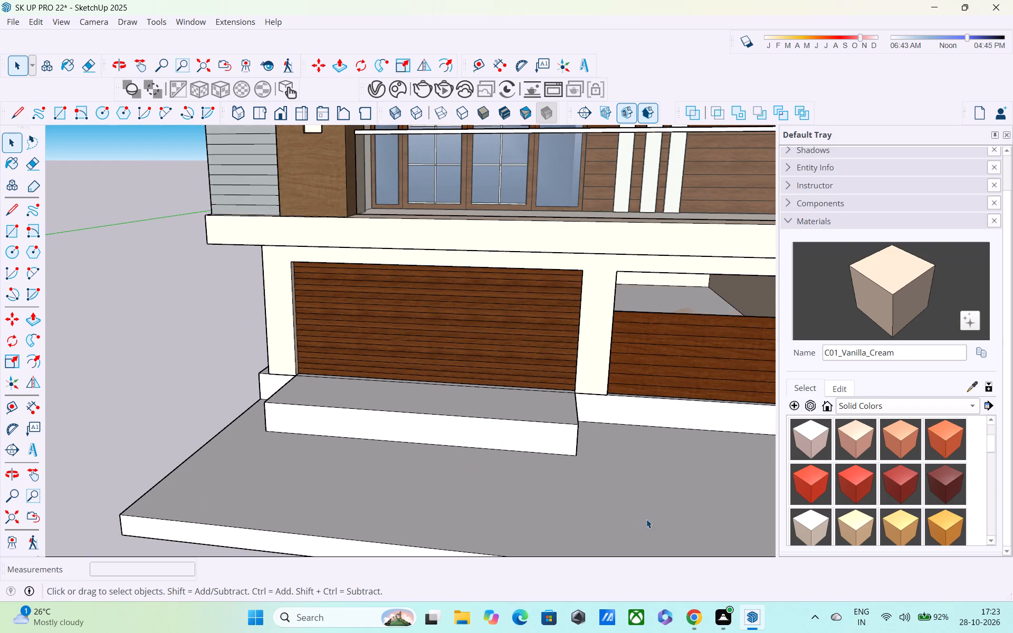
{"action": "middle_click_drag", "start_coordinate": [646, 519], "coordinate": [562, 470]}
{"action": "scroll", "coordinate": [572, 456], "scroll_direction": "down", "scroll_amount": 3}
{"action": "middle_click_drag", "start_coordinate": [645, 463], "coordinate": [554, 469]}
{"action": "scroll", "coordinate": [554, 469], "scroll_direction": "down", "scroll_amount": 4}
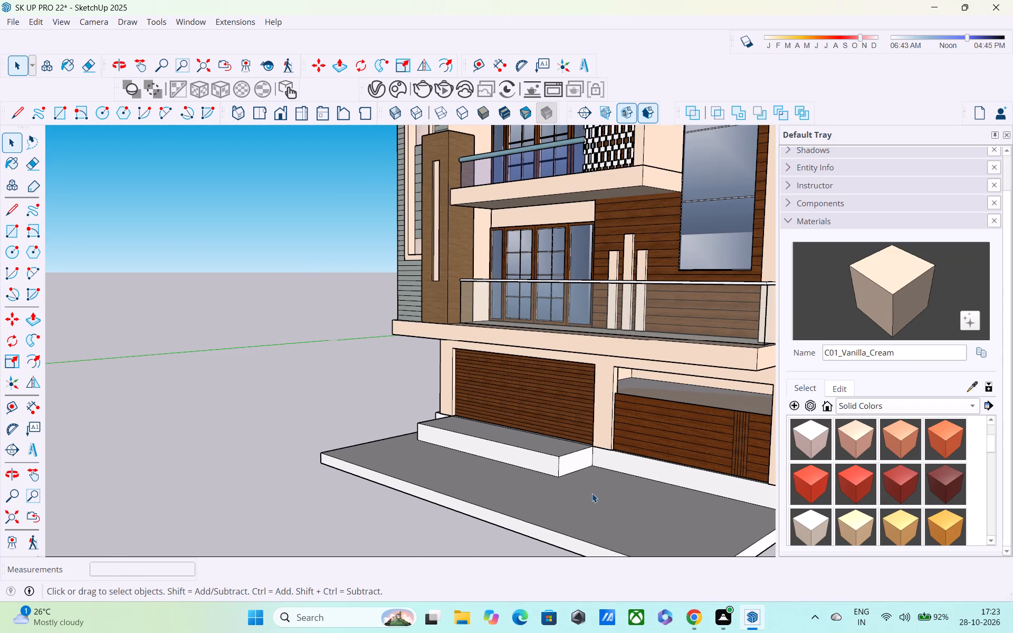
{"action": "middle_click_drag", "start_coordinate": [680, 485], "coordinate": [753, 479]}
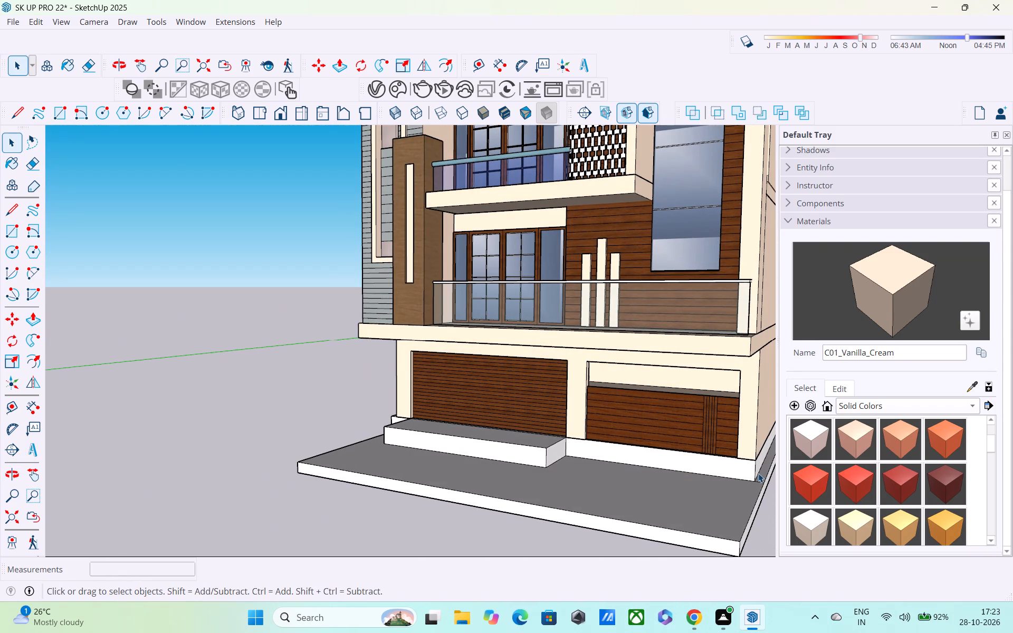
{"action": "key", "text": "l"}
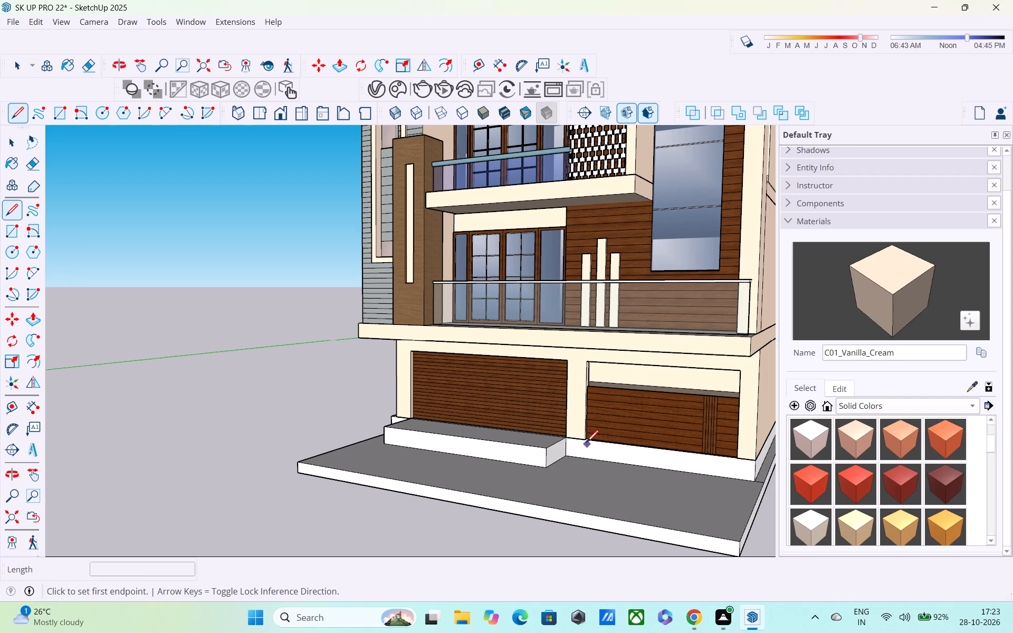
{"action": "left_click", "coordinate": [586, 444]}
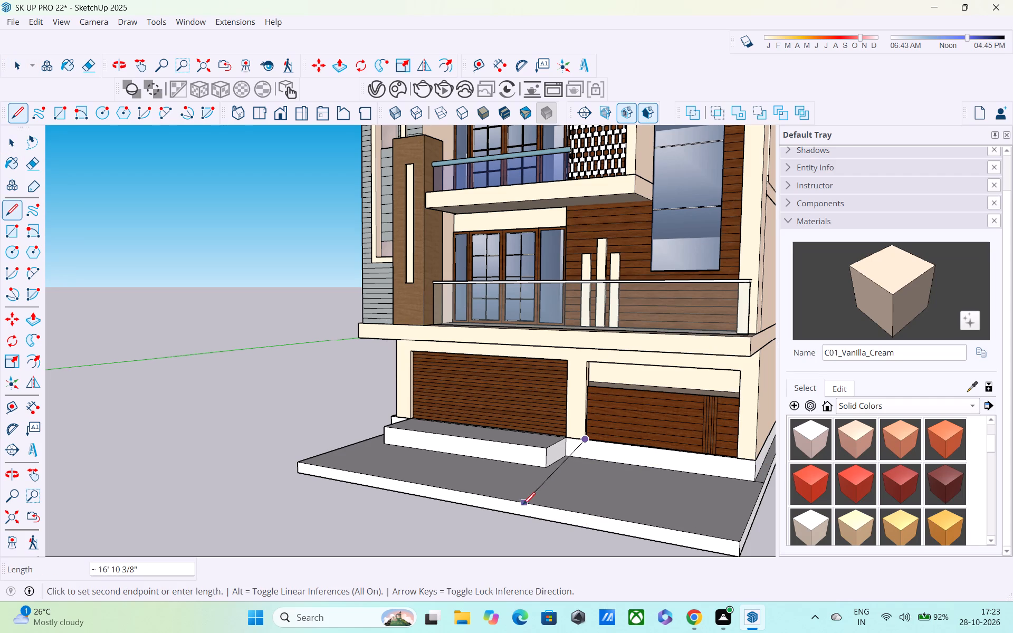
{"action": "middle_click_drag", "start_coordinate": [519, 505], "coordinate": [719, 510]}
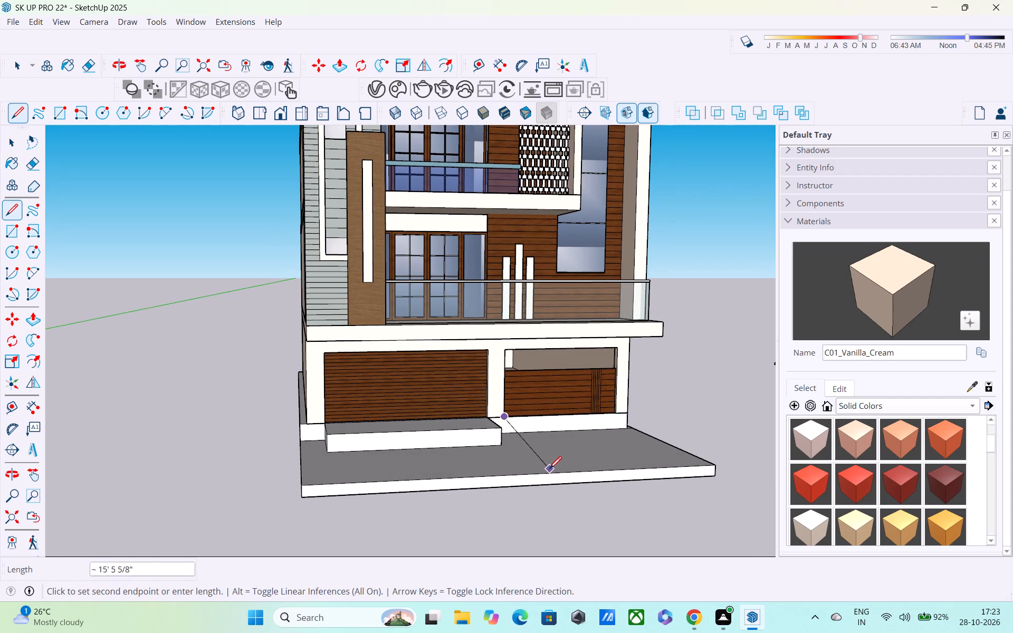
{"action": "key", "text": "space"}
Open the base slab and draw sloping lines, about 16' 11" long, from the narrow door's plinth-top corners to the slab's front edge, forming a ramp face.
{"action": "double_click", "coordinate": [532, 421]}
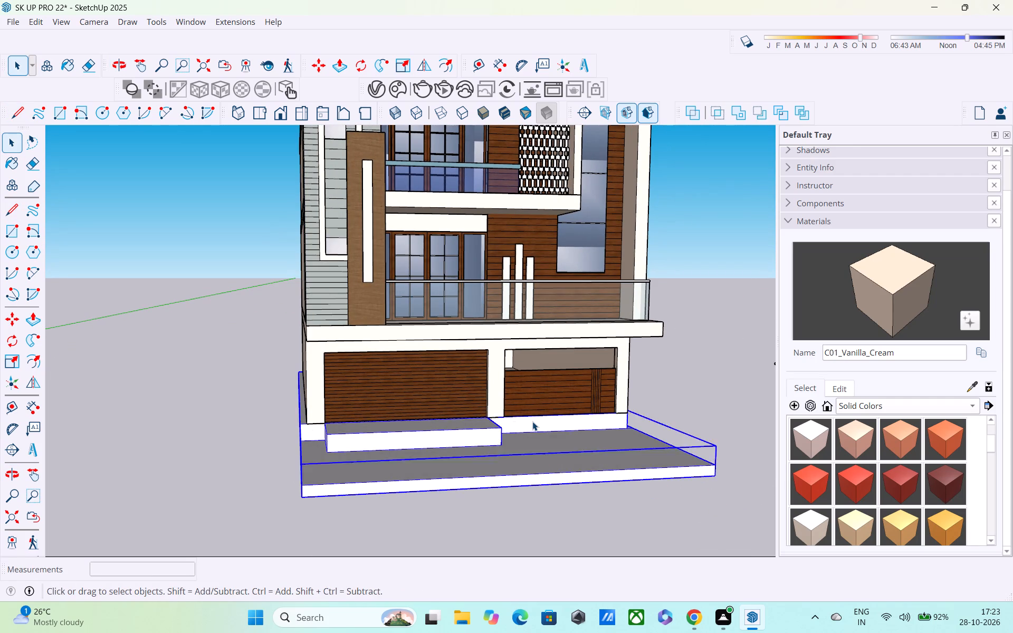
{"action": "key", "text": "l"}
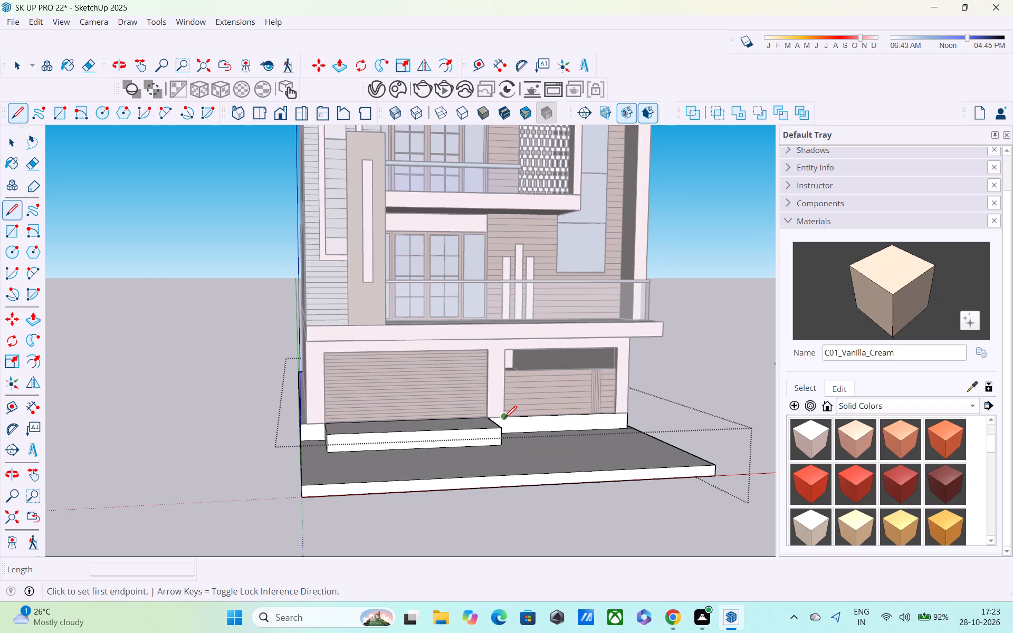
{"action": "left_click", "coordinate": [504, 419]}
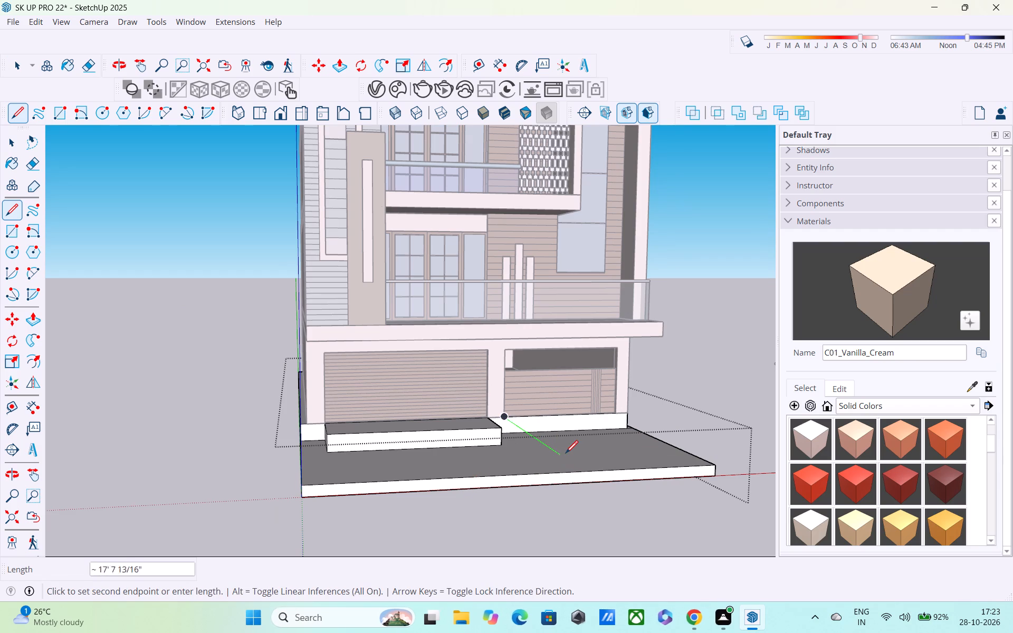
{"action": "middle_click_drag", "start_coordinate": [568, 455], "coordinate": [485, 483]}
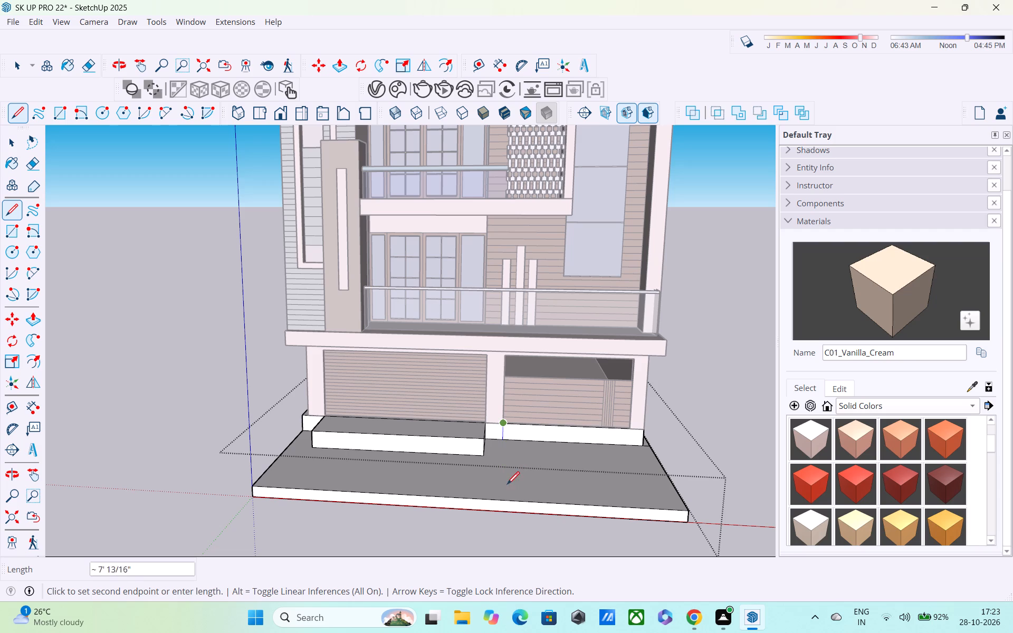
{"action": "left_click", "coordinate": [503, 502]}
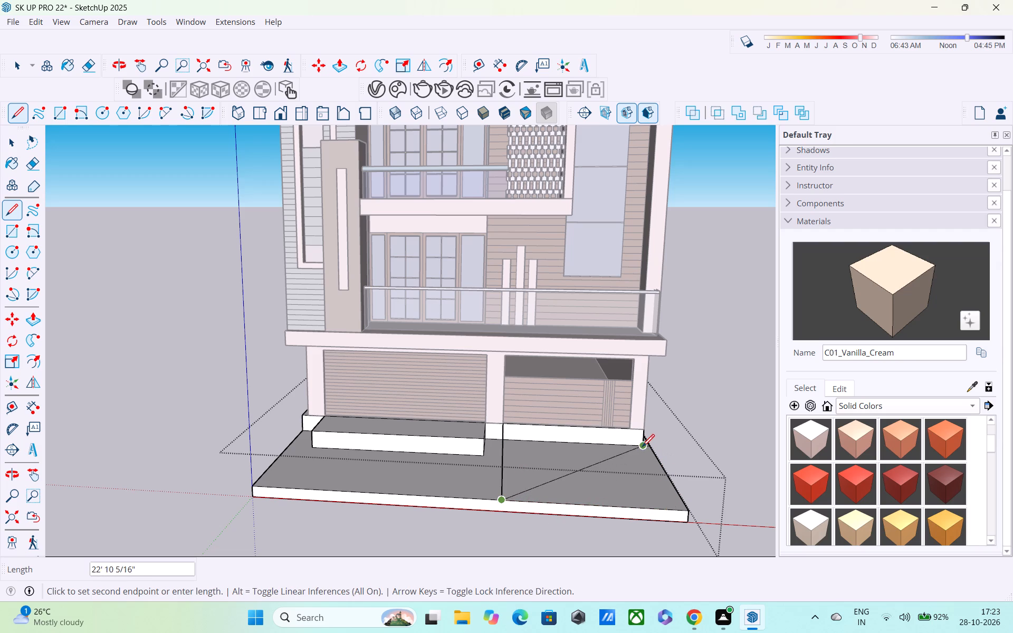
{"action": "left_click", "coordinate": [666, 510]}
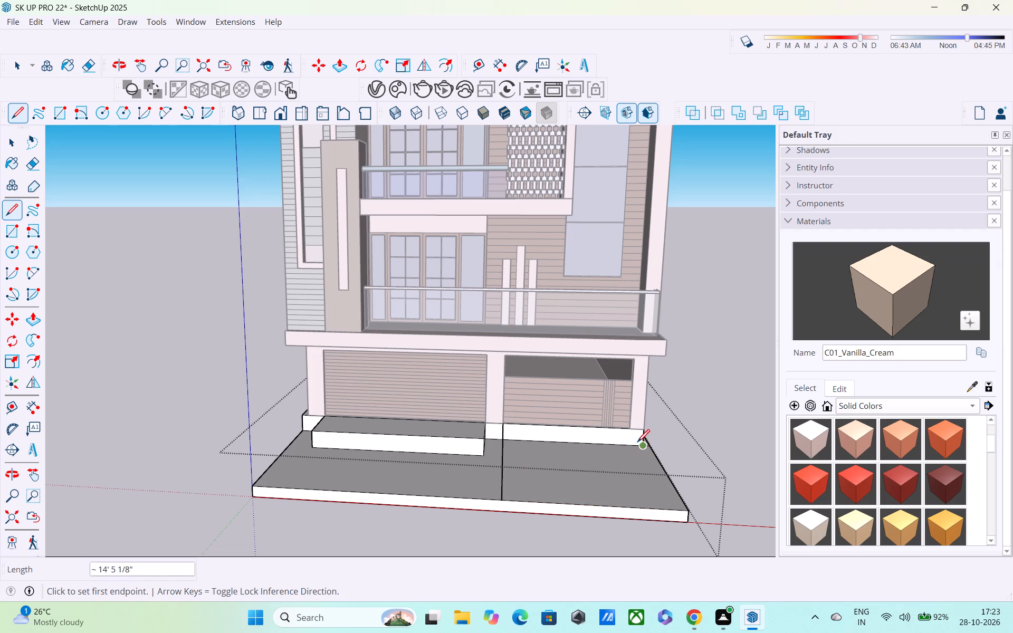
{"action": "left_click", "coordinate": [632, 430]}
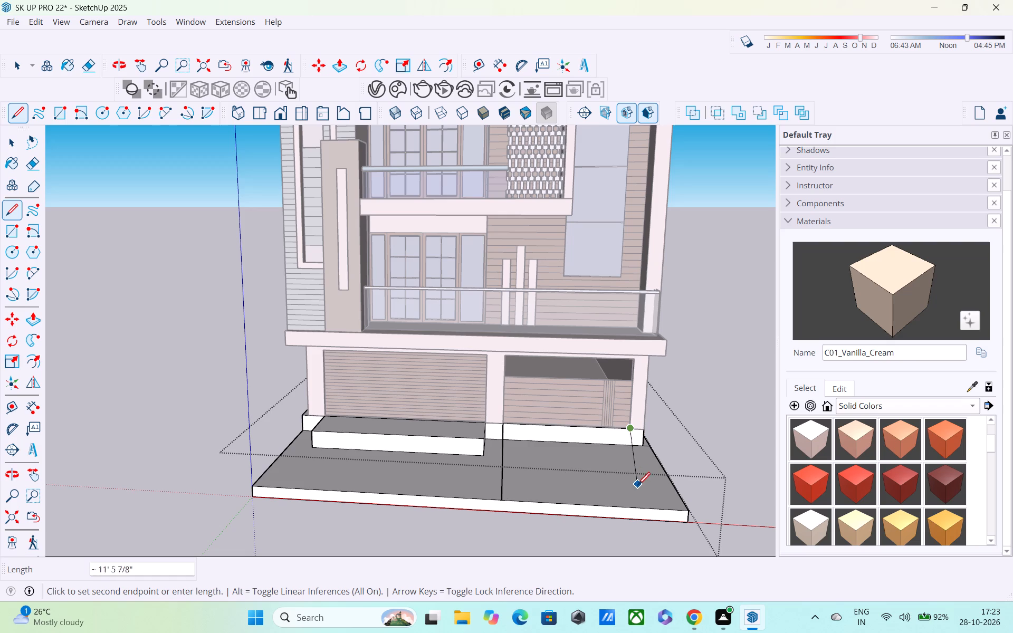
{"action": "left_click", "coordinate": [649, 507]}
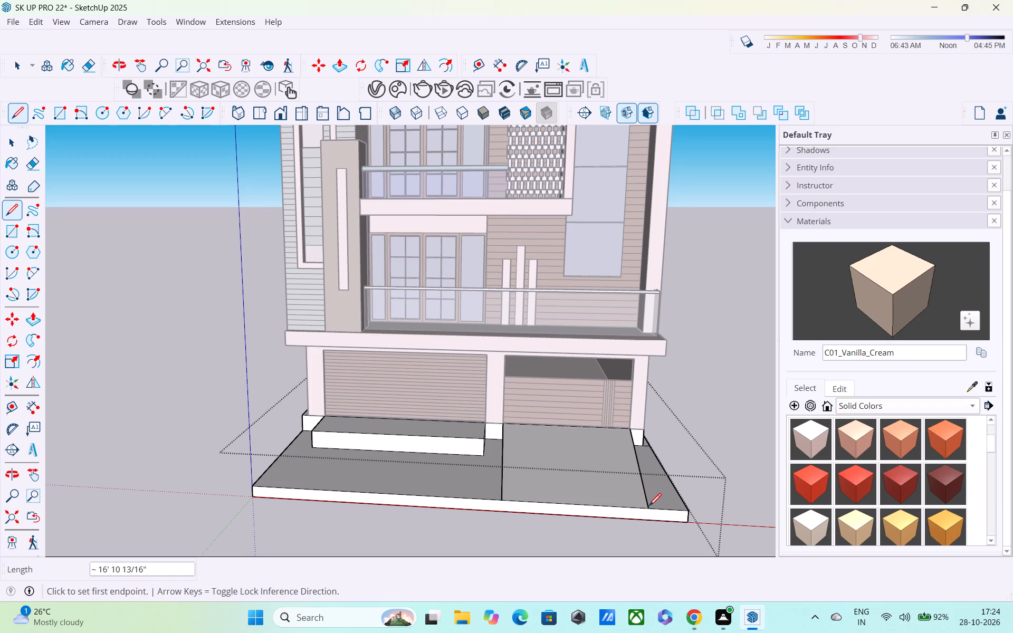
Draw a vertical line about 1' 11" long down the plinth's front face from the ramp's top corner beside the middle pillar.
{"action": "middle_click_drag", "start_coordinate": [649, 507], "coordinate": [829, 443]}
{"action": "middle_click_drag", "start_coordinate": [675, 445], "coordinate": [775, 470]}
{"action": "scroll", "coordinate": [556, 461], "scroll_direction": "up", "scroll_amount": 5}
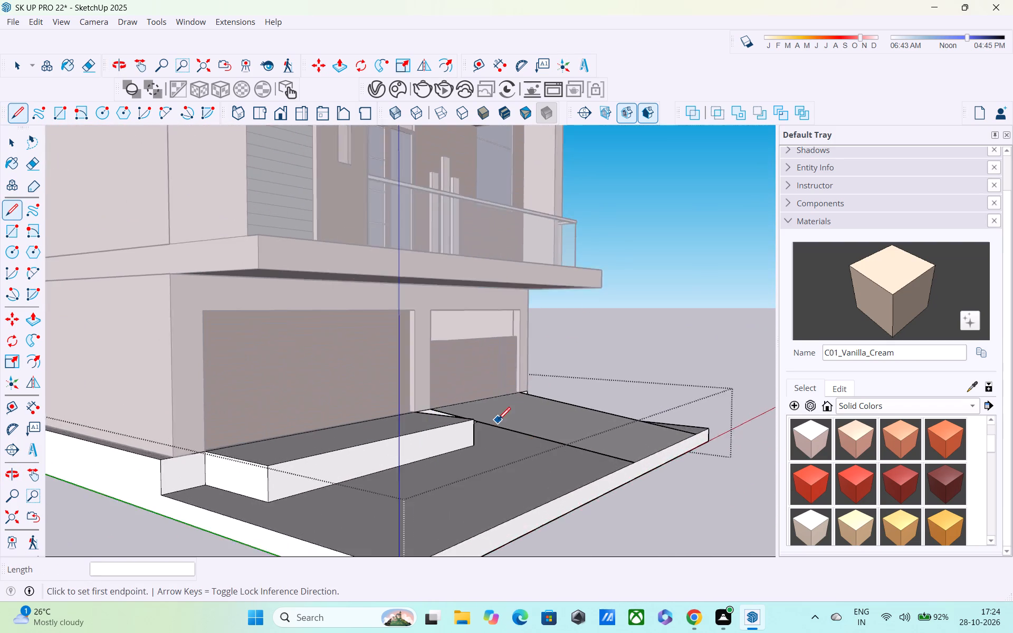
{"action": "scroll", "coordinate": [498, 421], "scroll_direction": "up", "scroll_amount": 5}
{"action": "middle_click_drag", "start_coordinate": [459, 414], "coordinate": [411, 448]}
{"action": "scroll", "coordinate": [411, 448], "scroll_direction": "up", "scroll_amount": 1}
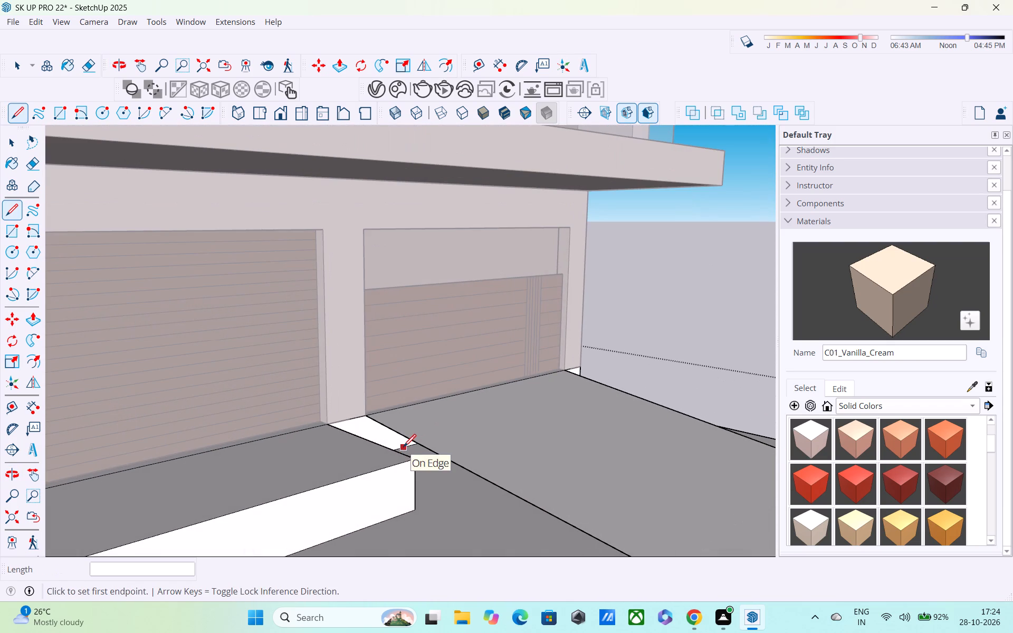
{"action": "left_click", "coordinate": [372, 418]}
{"action": "middle_click_drag", "start_coordinate": [388, 455], "coordinate": [321, 433]}
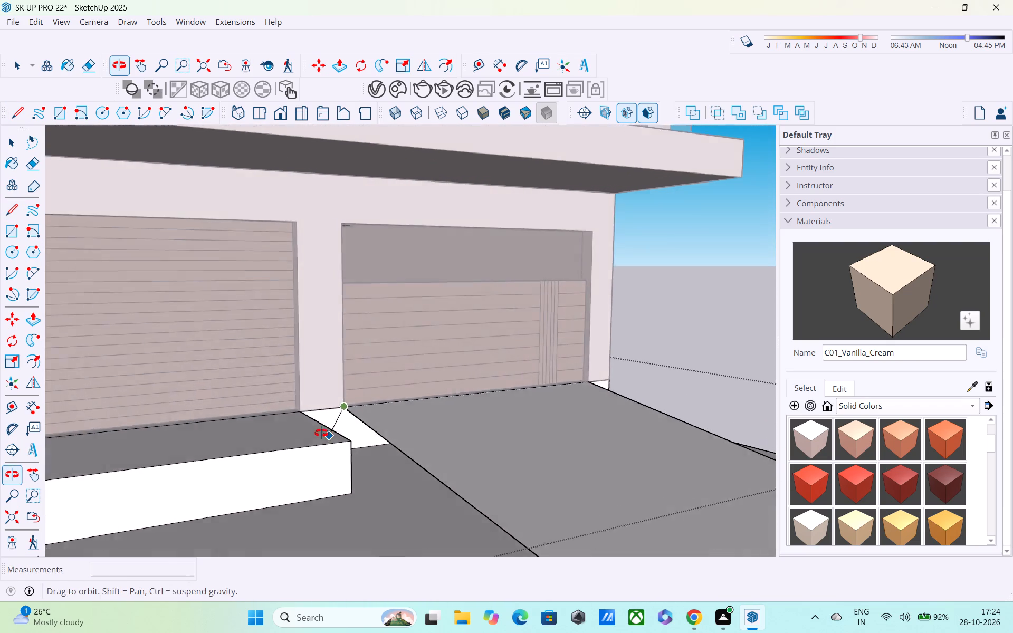
{"action": "middle_click_drag", "start_coordinate": [321, 433], "coordinate": [319, 427]}
{"action": "scroll", "coordinate": [345, 445], "scroll_direction": "up", "scroll_amount": 2}
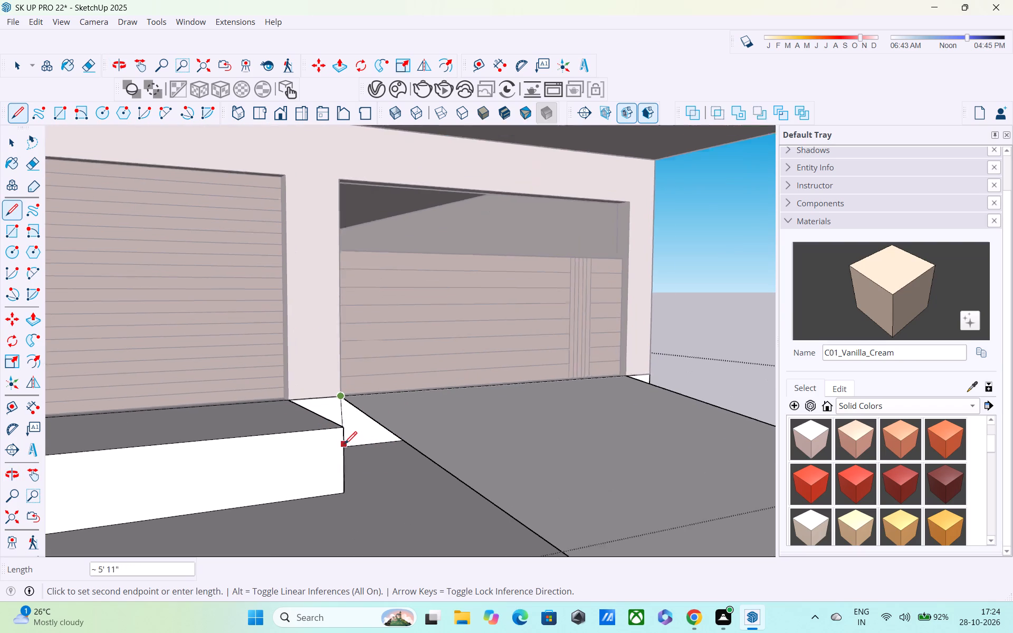
{"action": "scroll", "coordinate": [345, 445], "scroll_direction": "up", "scroll_amount": 1}
{"action": "middle_click_drag", "start_coordinate": [342, 447], "coordinate": [303, 475]}
{"action": "scroll", "coordinate": [350, 464], "scroll_direction": "up", "scroll_amount": 6}
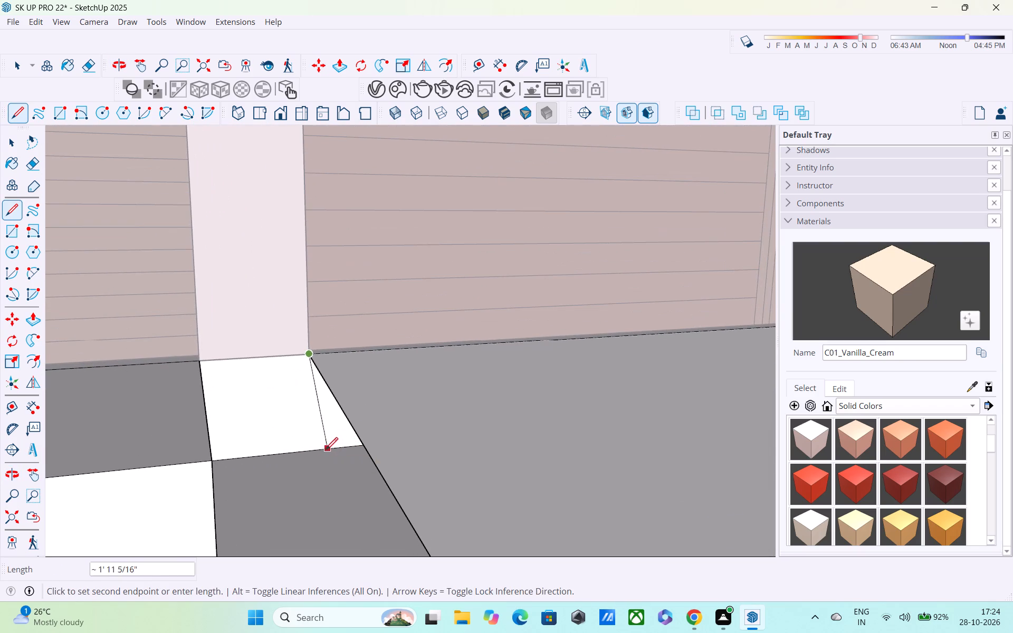
{"action": "left_click", "coordinate": [307, 452]}
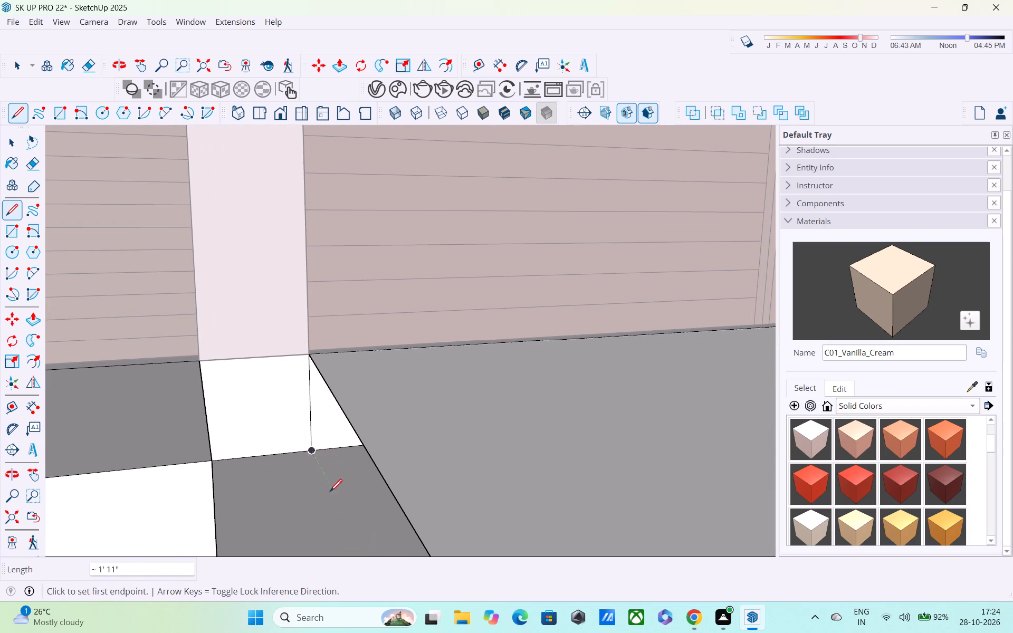
Close the ramp's side beside the raised block with a 16' 9" line across the forecourt from the plinth base to the ramp's front corner.
{"action": "left_click", "coordinate": [309, 454]}
{"action": "middle_click_drag", "start_coordinate": [335, 539], "coordinate": [321, 479]}
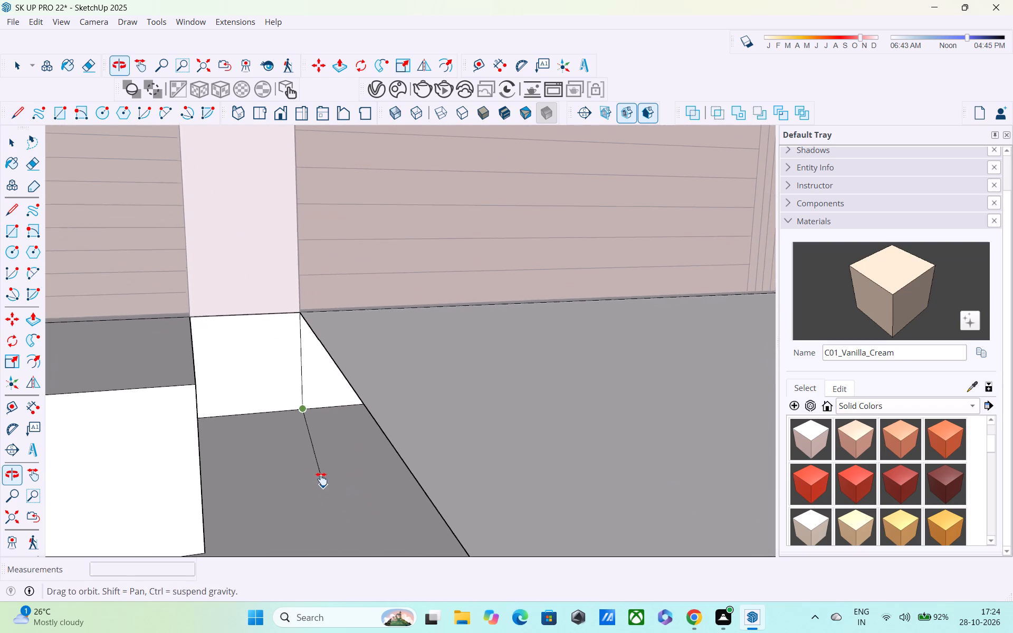
{"action": "middle_click_drag", "start_coordinate": [321, 479], "coordinate": [321, 478]}
{"action": "scroll", "coordinate": [322, 480], "scroll_direction": "down", "scroll_amount": 3}
{"action": "middle_click_drag", "start_coordinate": [358, 527], "coordinate": [353, 449], "text": "shift"}
{"action": "scroll", "coordinate": [353, 450], "scroll_direction": "down", "scroll_amount": 5}
{"action": "middle_click_drag", "start_coordinate": [365, 476], "coordinate": [358, 390], "text": "shift"}
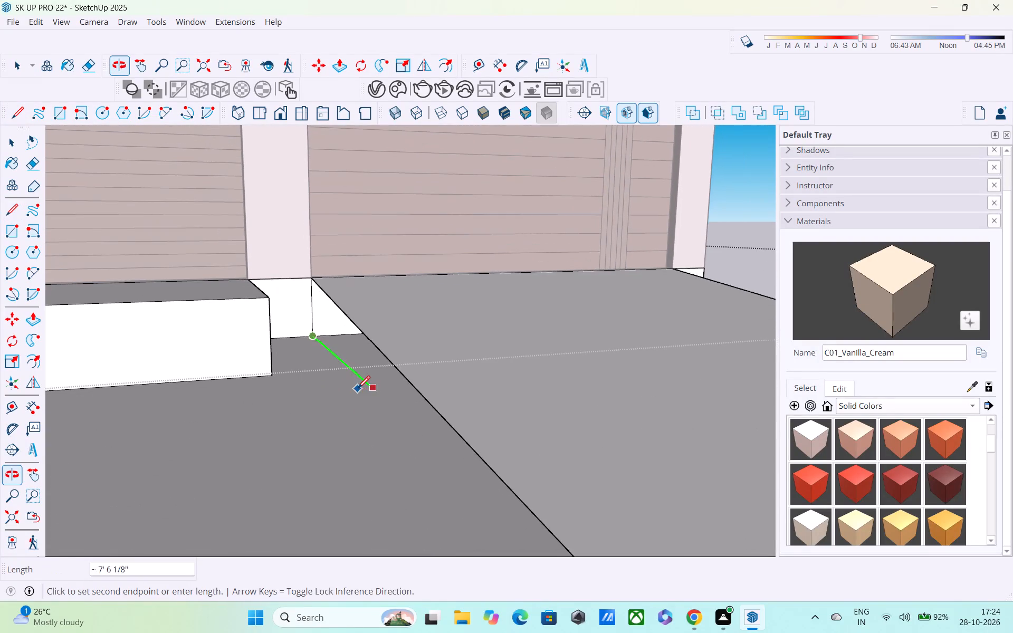
{"action": "scroll", "coordinate": [360, 405], "scroll_direction": "down", "scroll_amount": 3}
{"action": "middle_click_drag", "start_coordinate": [397, 509], "coordinate": [438, 454]}
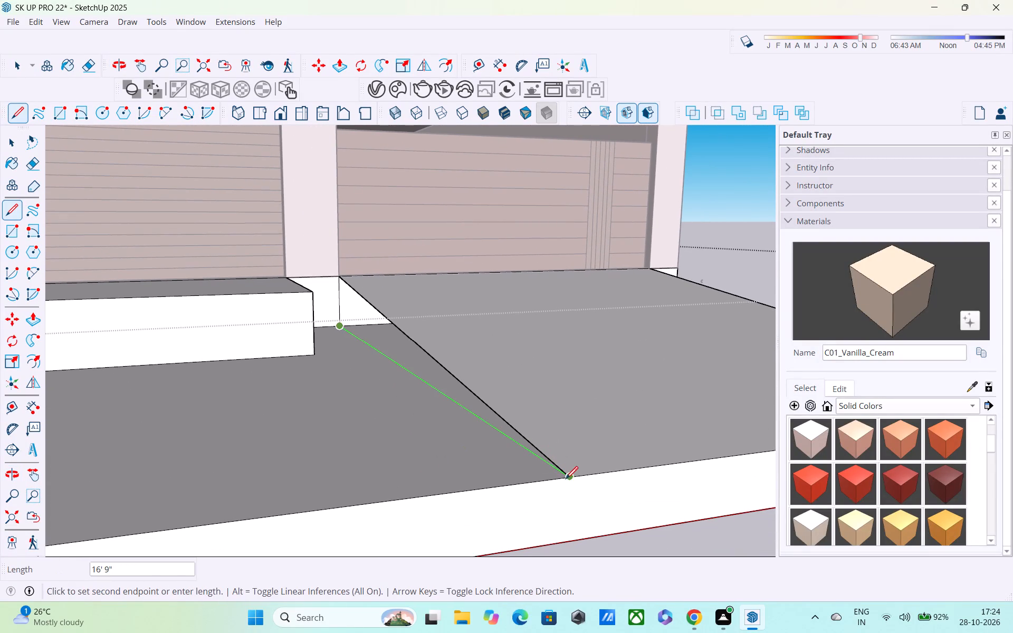
{"action": "left_click", "coordinate": [566, 480]}
Draw a line about 16' 9" long across the forecourt from the ramp's other front corner to the base of the plinth.
{"action": "middle_click_drag", "start_coordinate": [584, 483], "coordinate": [314, 463]}
{"action": "scroll", "coordinate": [368, 479], "scroll_direction": "down", "scroll_amount": 4}
{"action": "middle_click_drag", "start_coordinate": [602, 511], "coordinate": [393, 436], "text": "shift"}
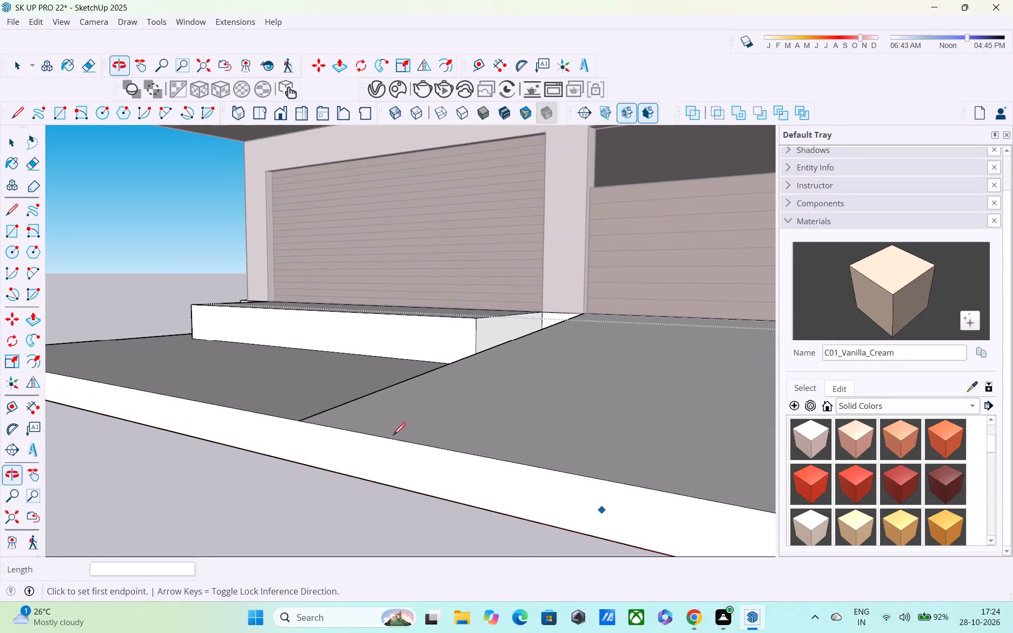
{"action": "scroll", "coordinate": [502, 439], "scroll_direction": "down", "scroll_amount": 3}
{"action": "middle_click_drag", "start_coordinate": [582, 455], "coordinate": [342, 427]}
{"action": "scroll", "coordinate": [342, 427], "scroll_direction": "up", "scroll_amount": 1}
{"action": "middle_click_drag", "start_coordinate": [349, 437], "coordinate": [578, 439], "text": "shift"}
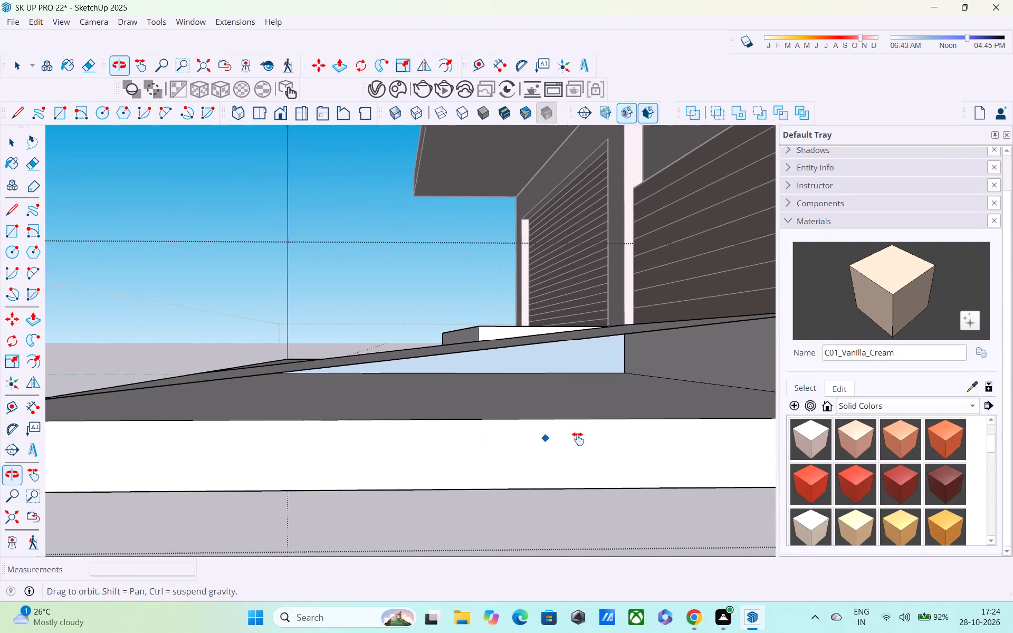
{"action": "middle_click_drag", "start_coordinate": [578, 439], "coordinate": [674, 437], "text": "shift"}
{"action": "left_click", "coordinate": [117, 403]}
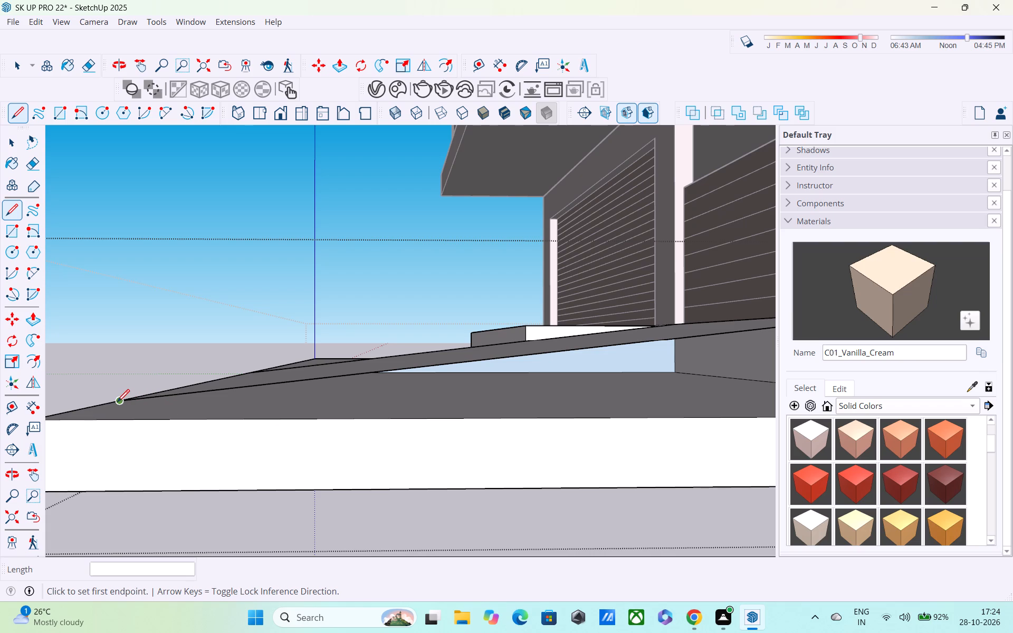
{"action": "middle_click_drag", "start_coordinate": [414, 404], "coordinate": [159, 419], "text": "shift"}
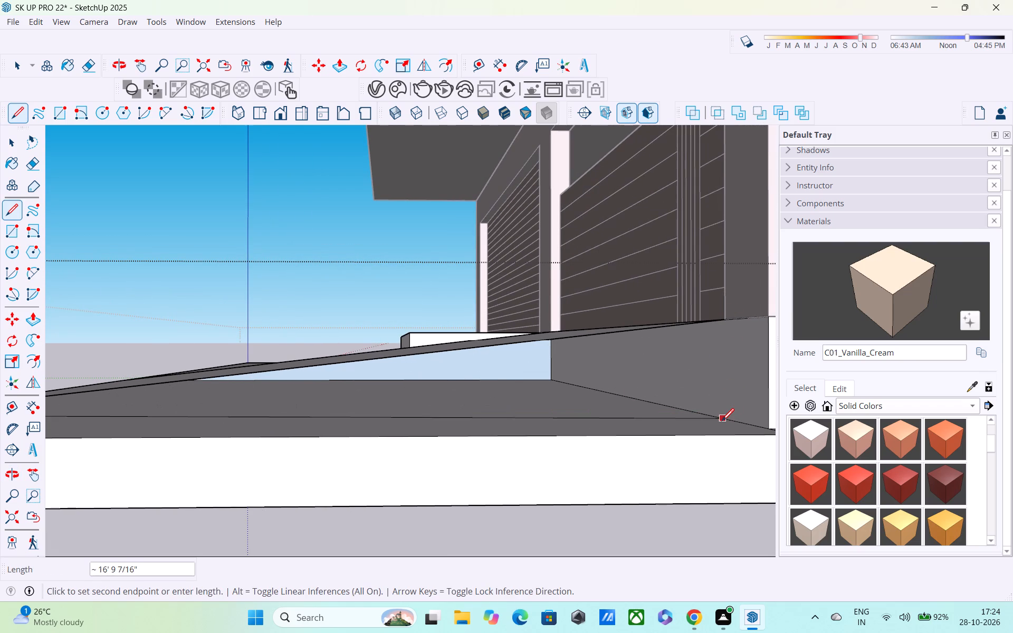
{"action": "left_click", "coordinate": [705, 423]}
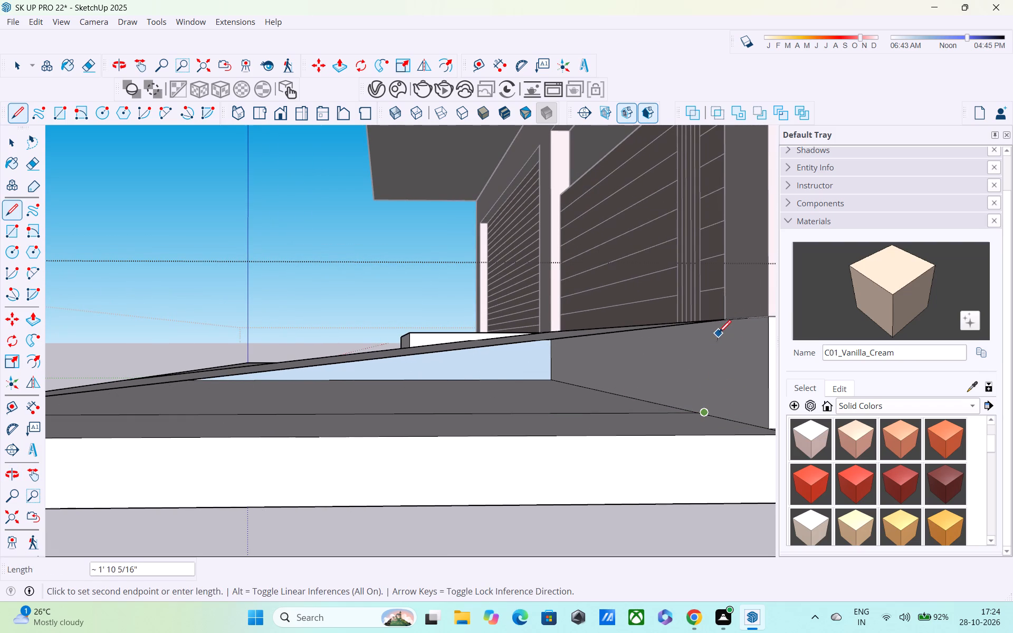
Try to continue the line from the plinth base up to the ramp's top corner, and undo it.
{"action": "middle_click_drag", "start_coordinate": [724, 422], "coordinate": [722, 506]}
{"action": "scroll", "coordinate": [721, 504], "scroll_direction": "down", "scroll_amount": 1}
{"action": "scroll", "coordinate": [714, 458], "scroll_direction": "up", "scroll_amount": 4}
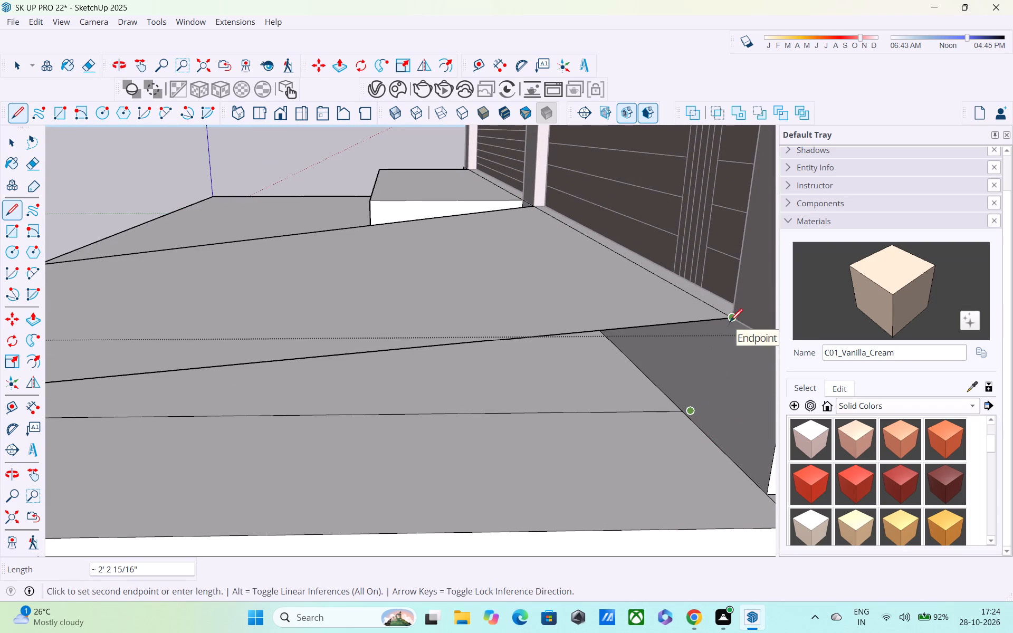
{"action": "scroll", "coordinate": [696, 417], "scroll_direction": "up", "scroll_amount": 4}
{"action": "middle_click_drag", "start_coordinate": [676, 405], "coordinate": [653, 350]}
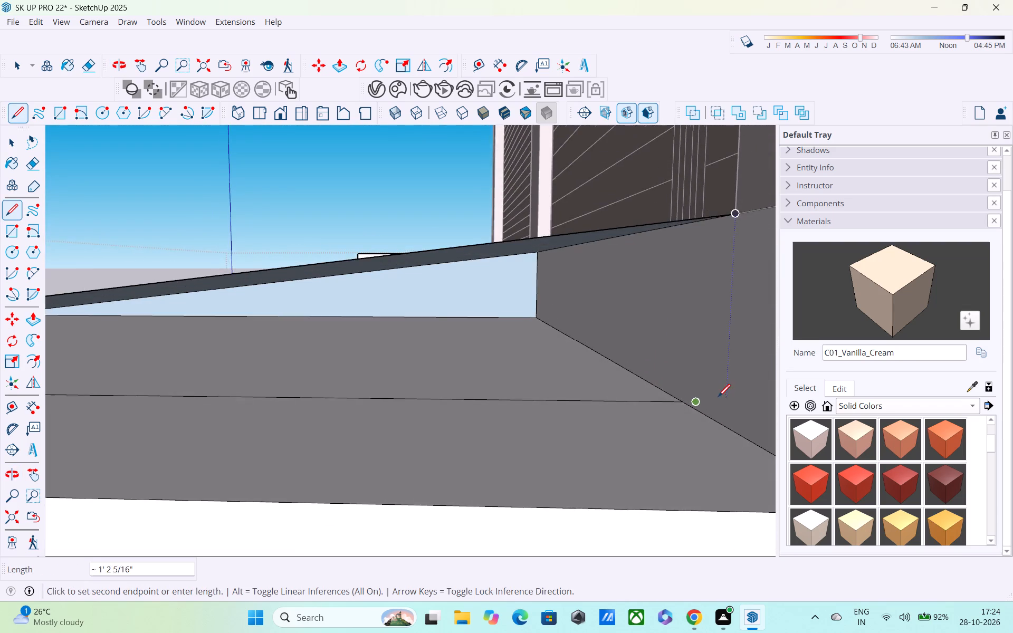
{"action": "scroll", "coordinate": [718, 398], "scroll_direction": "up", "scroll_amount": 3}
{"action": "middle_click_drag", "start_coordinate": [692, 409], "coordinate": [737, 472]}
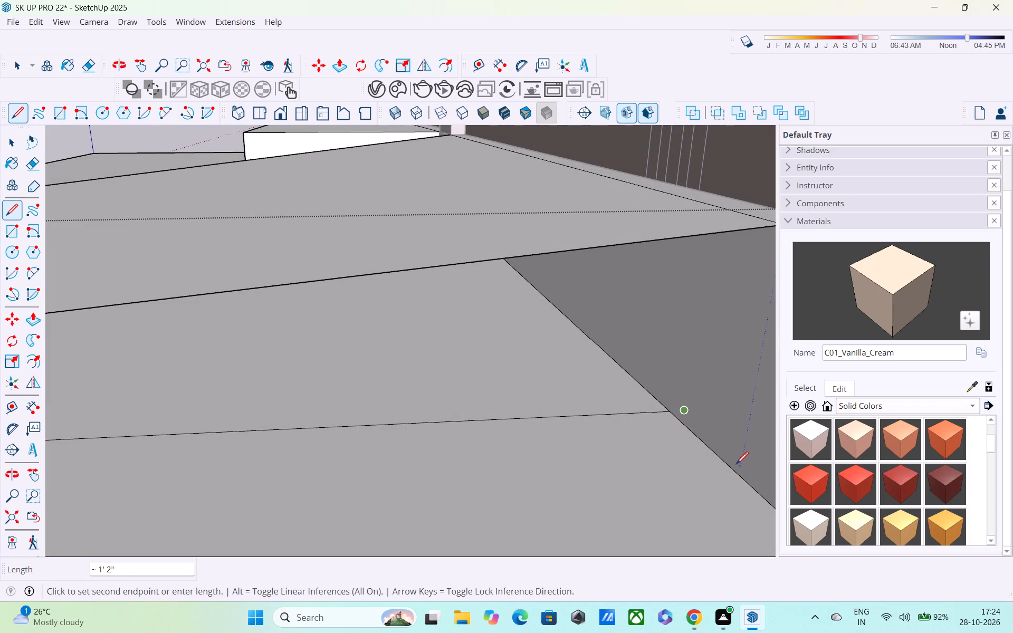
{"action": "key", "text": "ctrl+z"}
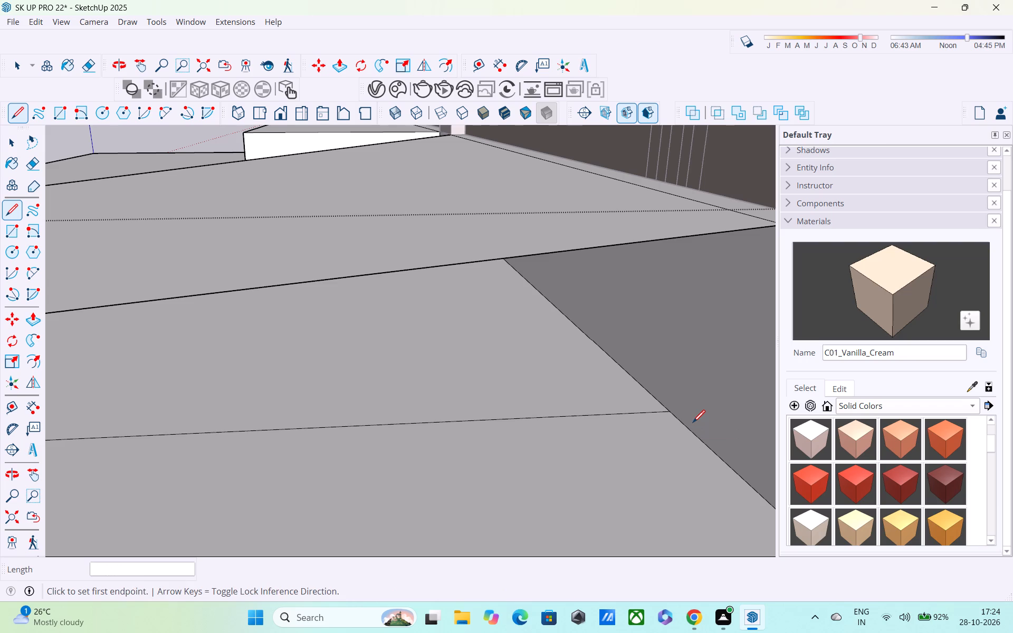
Undo the last remaining line drawn at the ramp's outer side.
{"action": "key", "text": "ctrl+z"}
Draw a vertical line about 1' 11" long down the plinth's front face from the ramp's outer top corner to the forecourt.
{"action": "middle_click_drag", "start_coordinate": [691, 419], "coordinate": [658, 423], "text": "shift"}
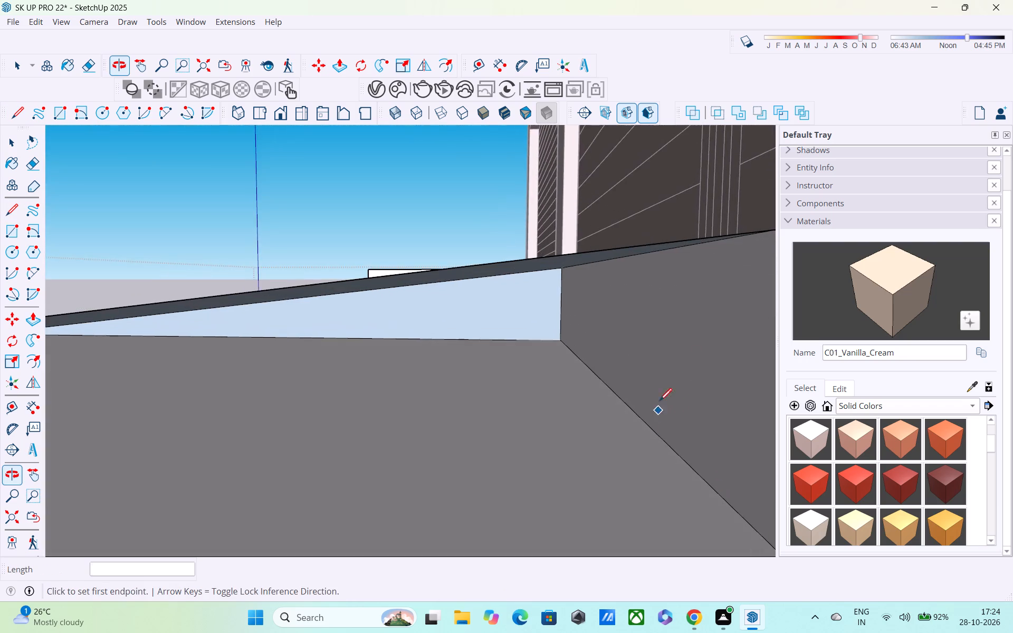
{"action": "middle_click_drag", "start_coordinate": [694, 344], "coordinate": [503, 379], "text": "shift"}
{"action": "middle_click_drag", "start_coordinate": [504, 370], "coordinate": [536, 353]}
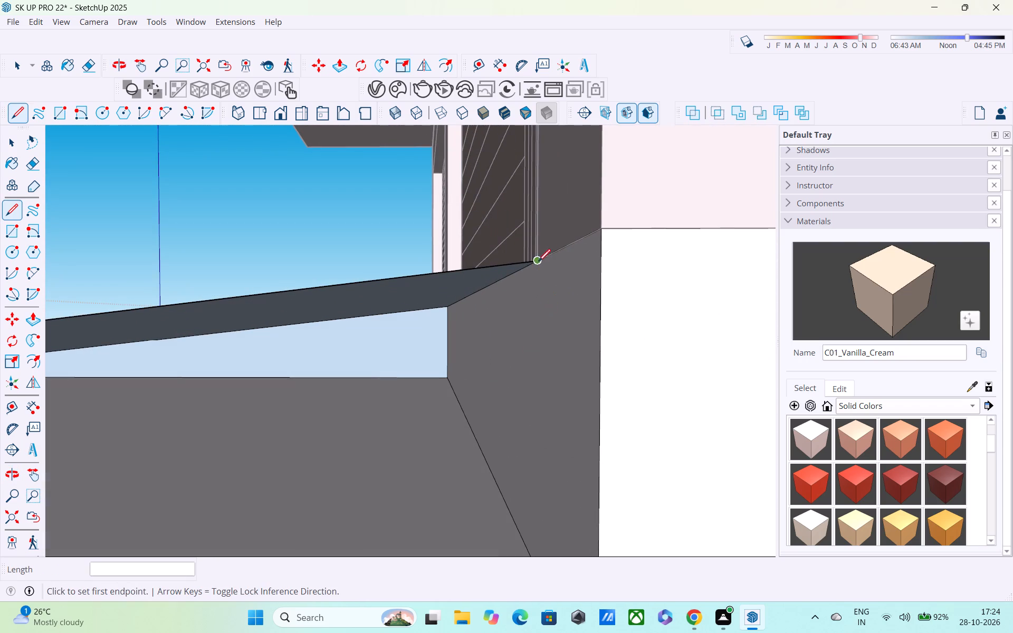
{"action": "left_click", "coordinate": [539, 263]}
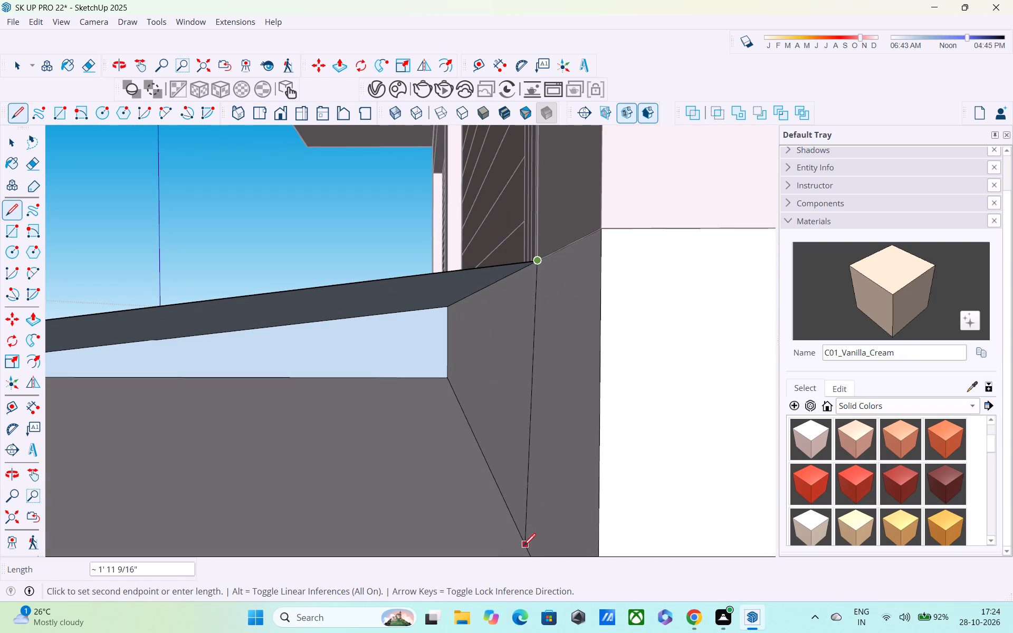
{"action": "middle_click_drag", "start_coordinate": [542, 546], "coordinate": [565, 492], "text": "shift"}
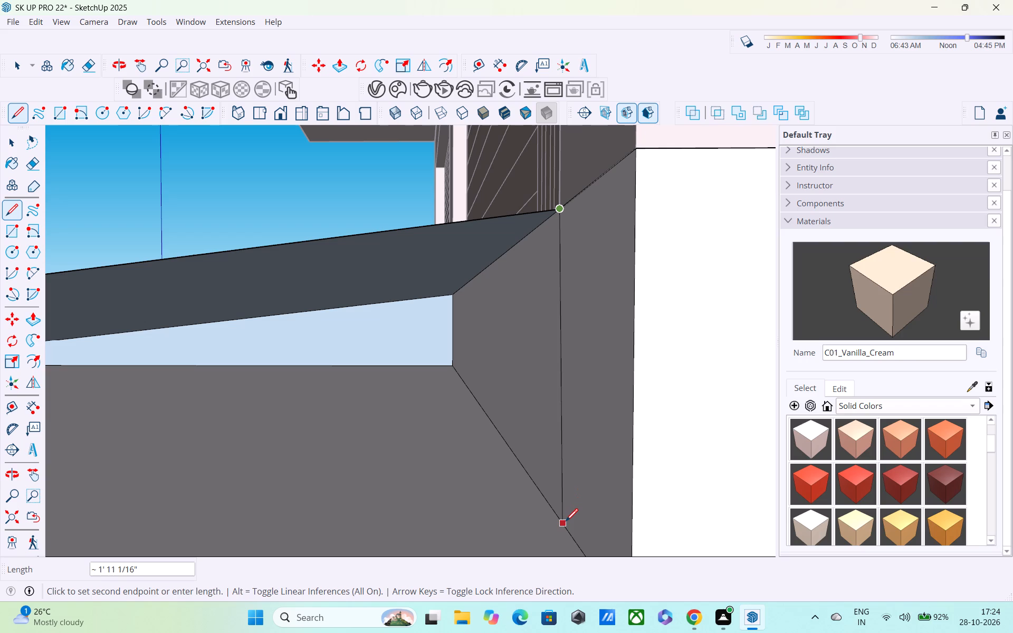
{"action": "left_click", "coordinate": [557, 524]}
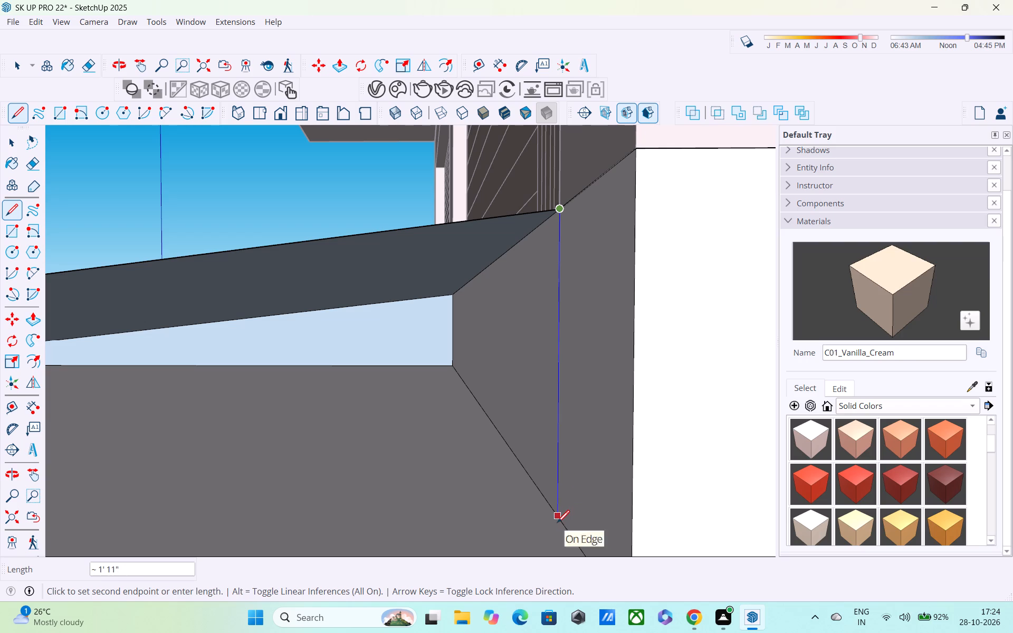
Examine the ramp's open outer side and the forecourt around it from several angles.
{"action": "middle_click_drag", "start_coordinate": [399, 524], "coordinate": [758, 516], "text": "shift"}
{"action": "scroll", "coordinate": [738, 508], "scroll_direction": "down", "scroll_amount": 5}
{"action": "scroll", "coordinate": [548, 532], "scroll_direction": "up", "scroll_amount": 1, "text": "shift"}
{"action": "middle_click_drag", "start_coordinate": [533, 532], "coordinate": [694, 509], "text": "shift"}
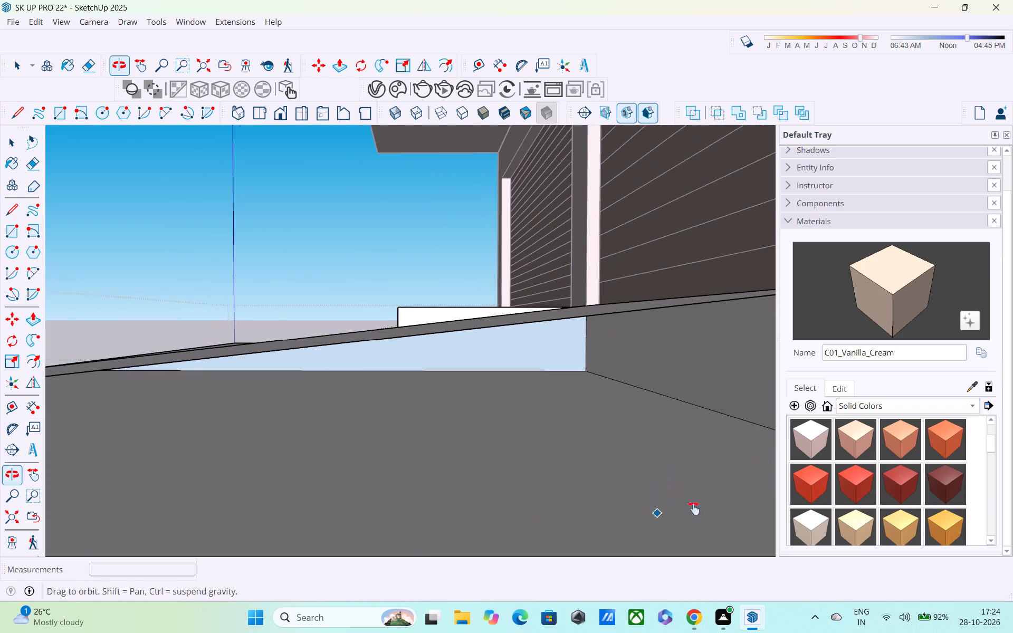
{"action": "middle_click_drag", "start_coordinate": [694, 509], "coordinate": [724, 505], "text": "shift"}
{"action": "scroll", "coordinate": [724, 505], "scroll_direction": "up", "scroll_amount": 1, "text": "shift"}
{"action": "scroll", "coordinate": [649, 494], "scroll_direction": "down", "scroll_amount": 4}
{"action": "middle_click_drag", "start_coordinate": [556, 503], "coordinate": [858, 489], "text": "shift"}
{"action": "scroll", "coordinate": [690, 474], "scroll_direction": "down", "scroll_amount": 4}
{"action": "scroll", "coordinate": [513, 482], "scroll_direction": "up", "scroll_amount": 1}
{"action": "middle_click_drag", "start_coordinate": [508, 482], "coordinate": [896, 497], "text": "shift"}
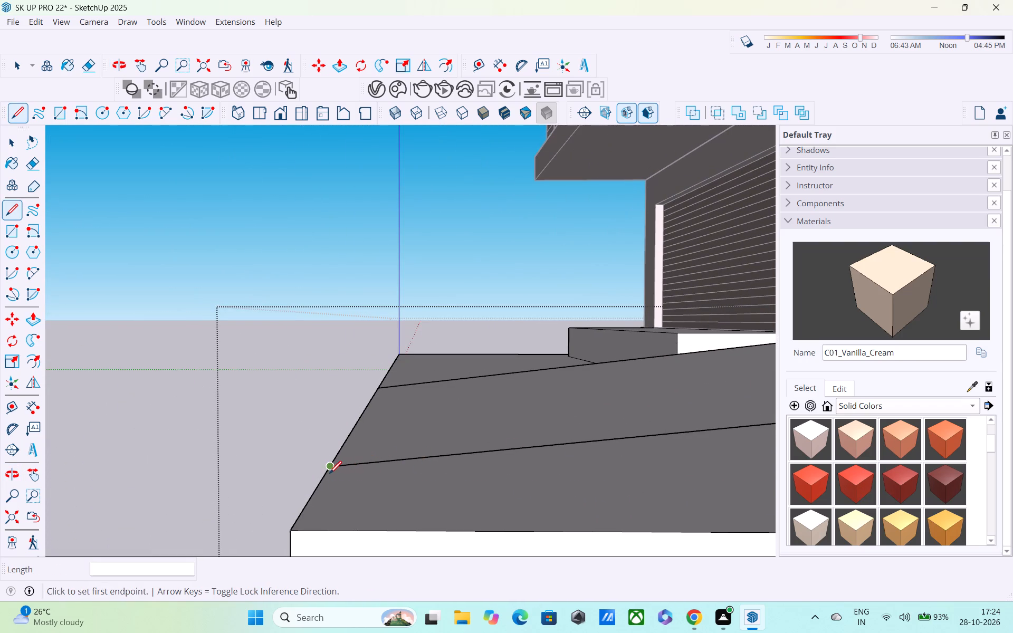
{"action": "middle_click_drag", "start_coordinate": [336, 486], "coordinate": [764, 499]}
{"action": "middle_click_drag", "start_coordinate": [395, 513], "coordinate": [562, 475], "text": "shift"}
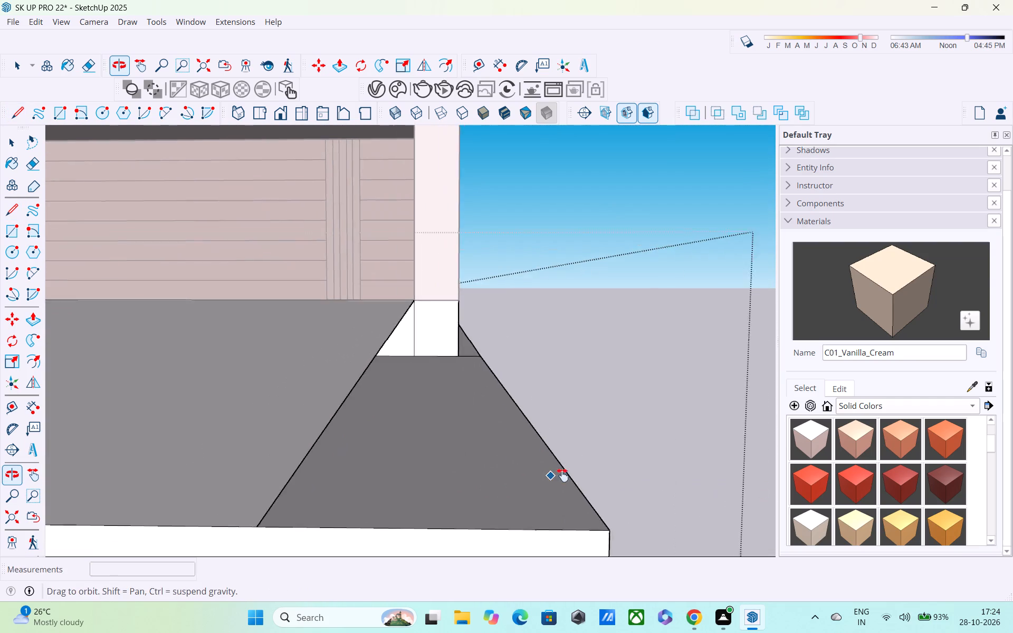
{"action": "middle_click_drag", "start_coordinate": [562, 475], "coordinate": [580, 472], "text": "shift"}
{"action": "scroll", "coordinate": [580, 472], "scroll_direction": "down", "scroll_amount": 3}
{"action": "middle_click_drag", "start_coordinate": [541, 492], "coordinate": [598, 518]}
{"action": "scroll", "coordinate": [531, 495], "scroll_direction": "down", "scroll_amount": 4}
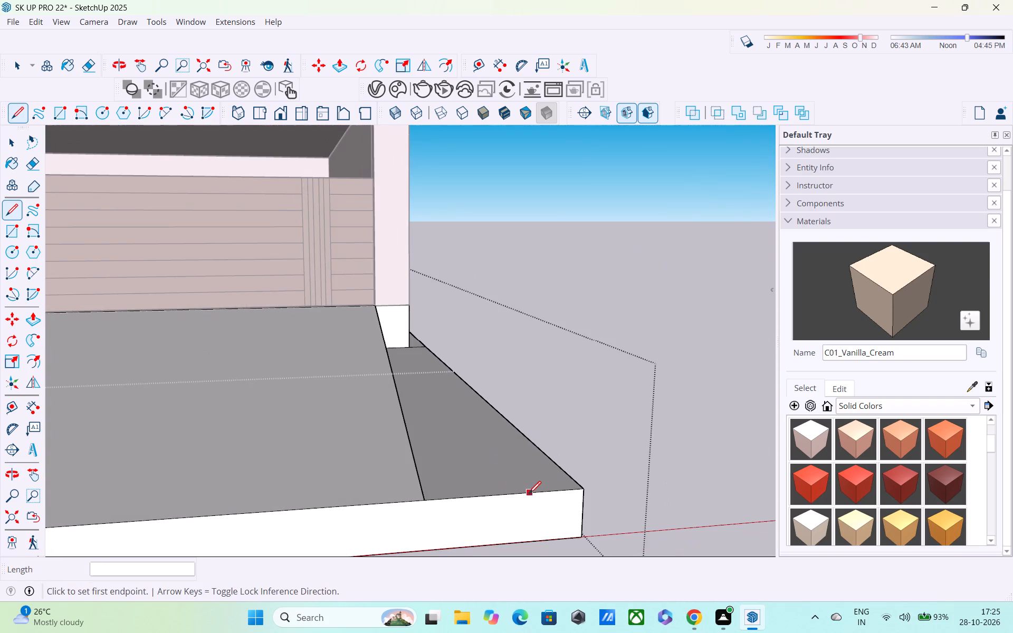
Delete the ramp's outer sloping edge together with the sloped surface it bounds.
{"action": "middle_click_drag", "start_coordinate": [499, 492], "coordinate": [443, 491]}
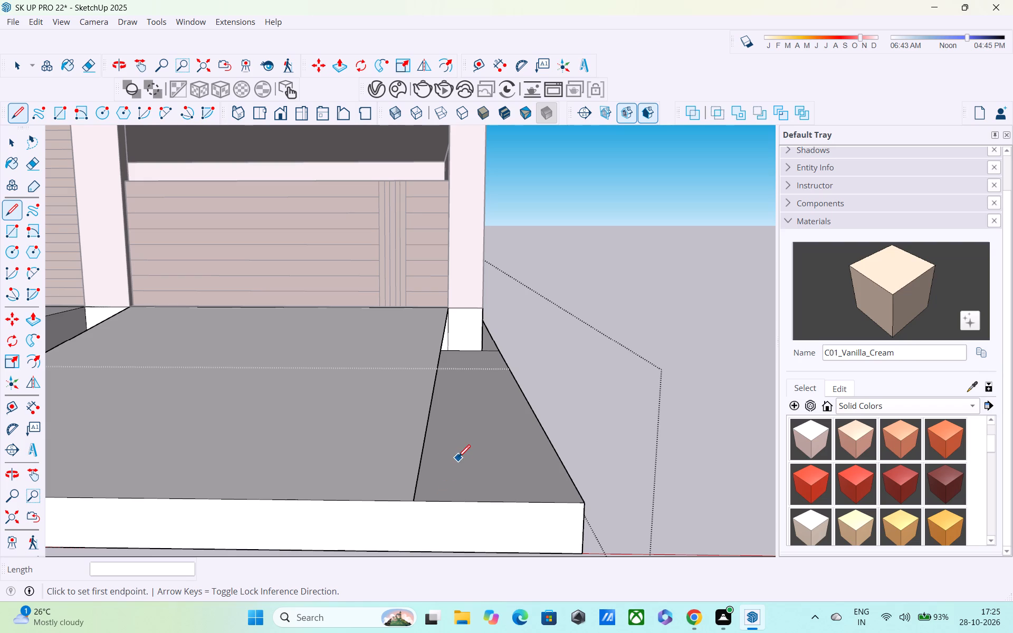
{"action": "scroll", "coordinate": [457, 457], "scroll_direction": "up", "scroll_amount": 1}
{"action": "middle_click_drag", "start_coordinate": [452, 438], "coordinate": [419, 427]}
{"action": "key", "text": "space"}
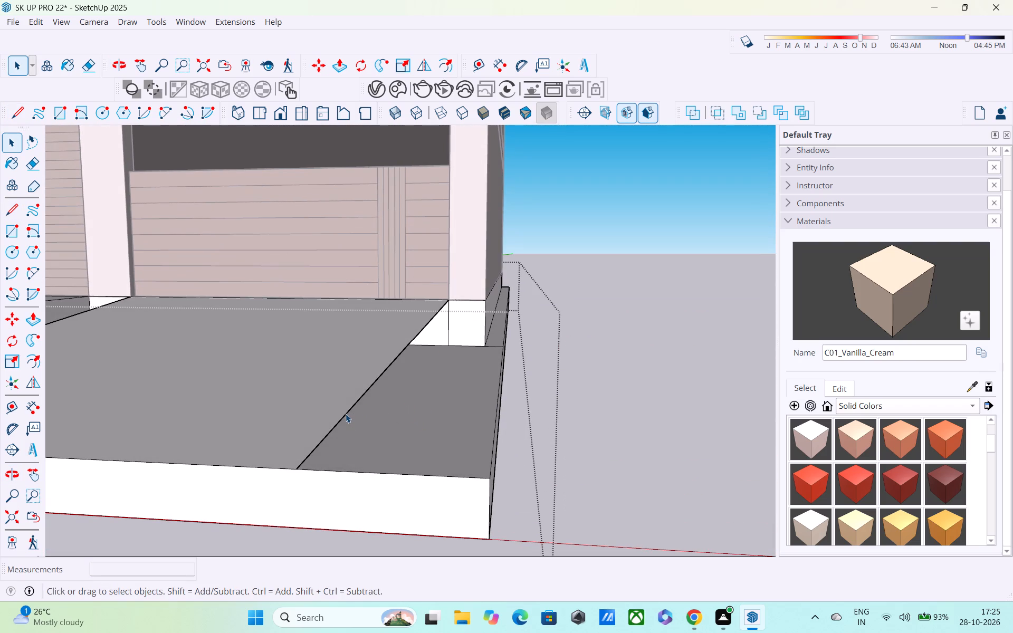
{"action": "left_click", "coordinate": [346, 414]}
{"action": "key", "text": "Delete"}
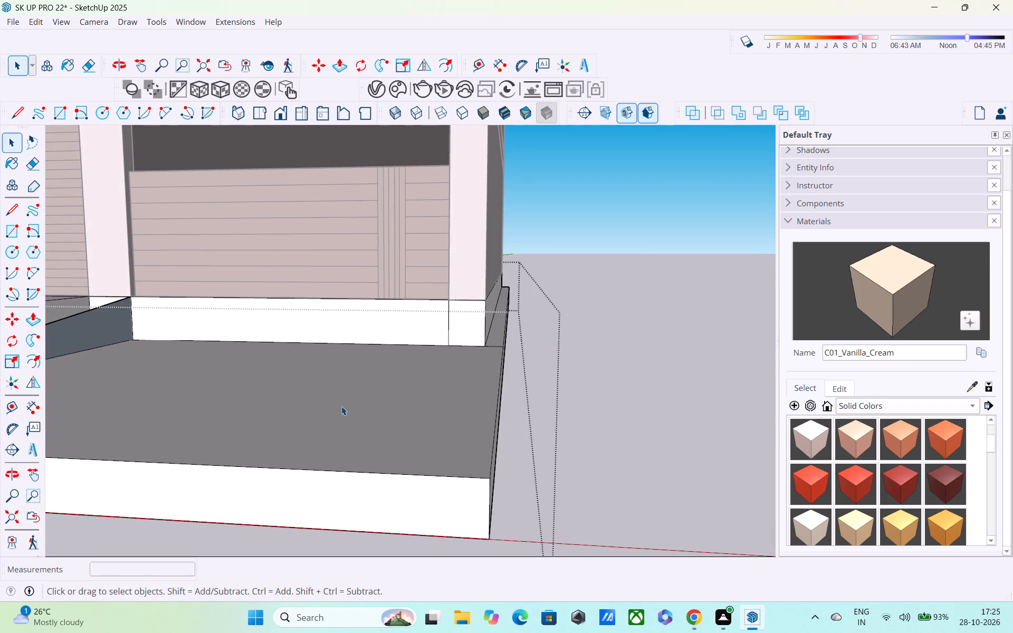
Extrude the ramp's triangular side face across the narrow garage door to the vertical line at the corner pillar, and leave the slab group.
{"action": "middle_click_drag", "start_coordinate": [341, 406], "coordinate": [384, 429]}
{"action": "scroll", "coordinate": [341, 406], "scroll_direction": "down", "scroll_amount": 1}
{"action": "scroll", "coordinate": [384, 429], "scroll_direction": "up", "scroll_amount": 1}
{"action": "scroll", "coordinate": [384, 429], "scroll_direction": "down", "scroll_amount": 5}
{"action": "middle_click_drag", "start_coordinate": [384, 429], "coordinate": [429, 419]}
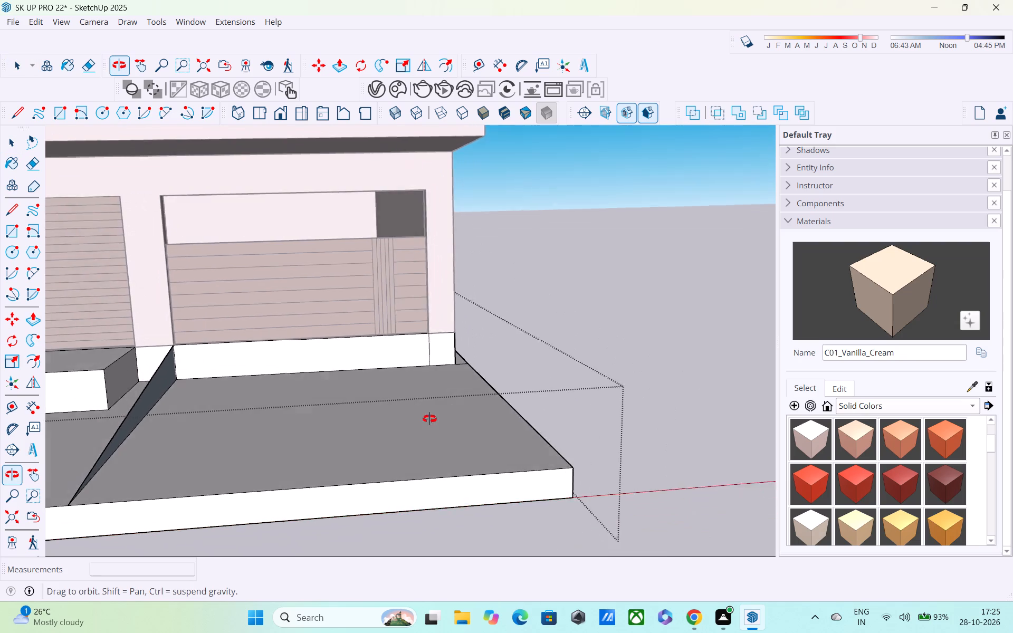
{"action": "middle_click_drag", "start_coordinate": [429, 419], "coordinate": [458, 410]}
{"action": "middle_click_drag", "start_coordinate": [452, 410], "coordinate": [348, 418]}
{"action": "key", "text": "p"}
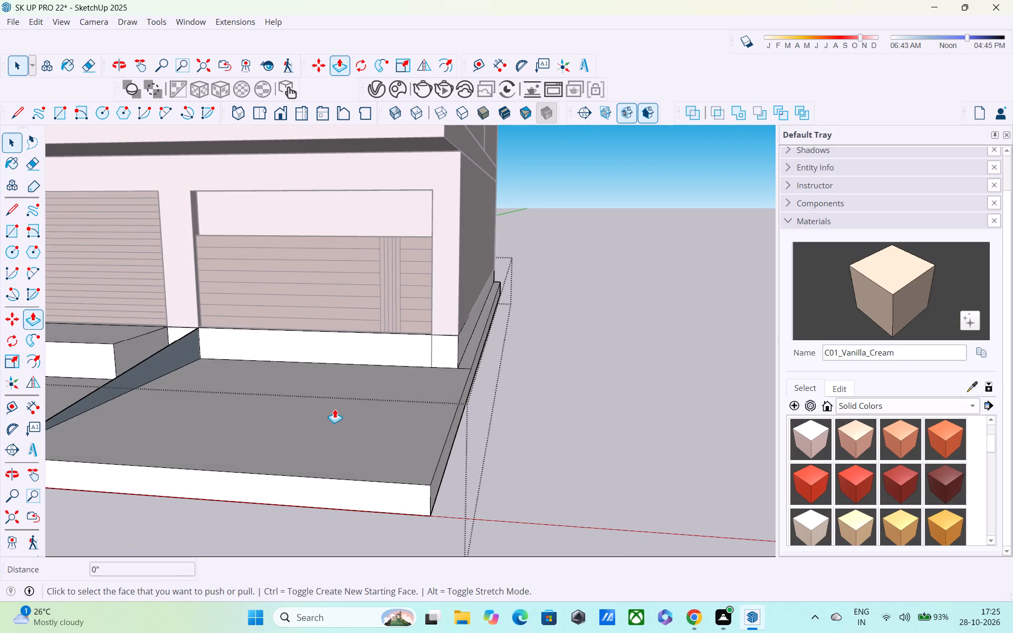
{"action": "left_click", "coordinate": [151, 363]}
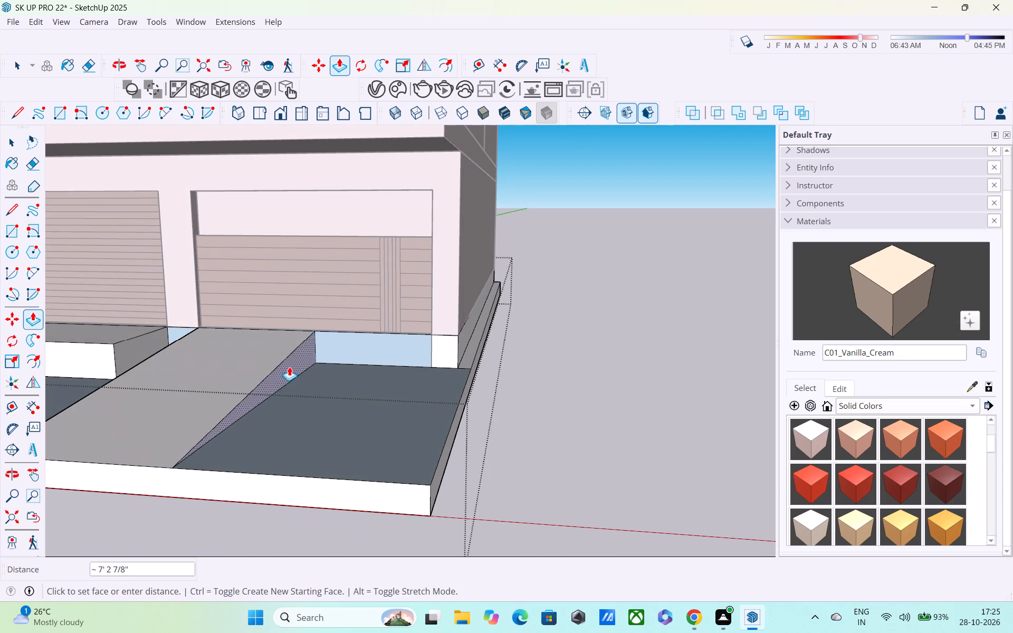
{"action": "left_click", "coordinate": [419, 354]}
{"action": "middle_click_drag", "start_coordinate": [428, 370], "coordinate": [431, 374]}
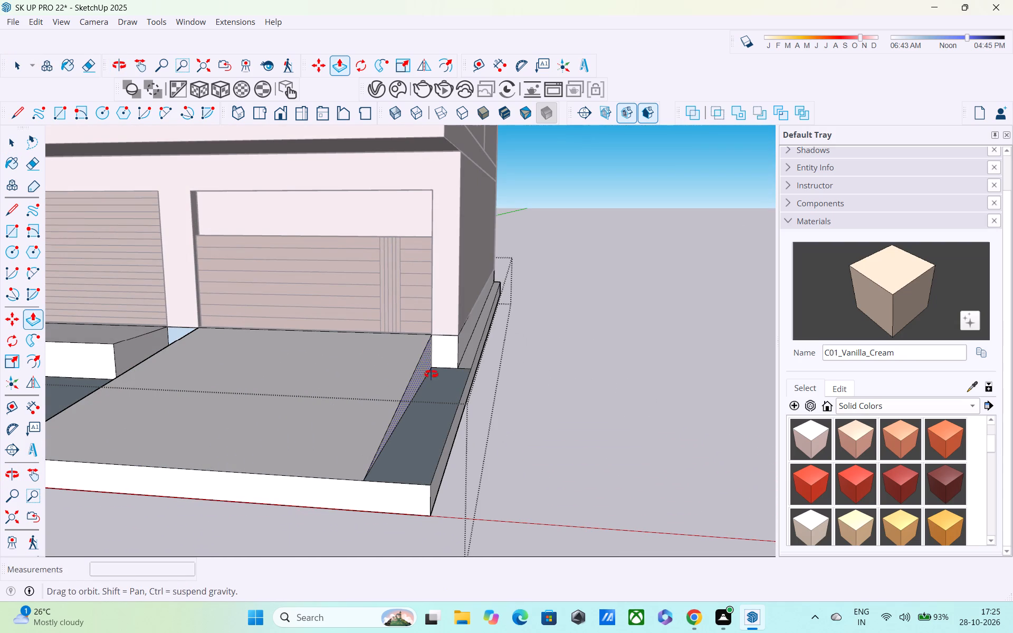
{"action": "middle_click_drag", "start_coordinate": [431, 374], "coordinate": [474, 376]}
{"action": "key", "text": "space"}
{"action": "left_click", "coordinate": [623, 331]}
Examine the solid ramp, the forecourt and the plinth from the front and the outer corner.
{"action": "middle_click_drag", "start_coordinate": [539, 416], "coordinate": [509, 357]}
{"action": "scroll", "coordinate": [509, 357], "scroll_direction": "up", "scroll_amount": 1}
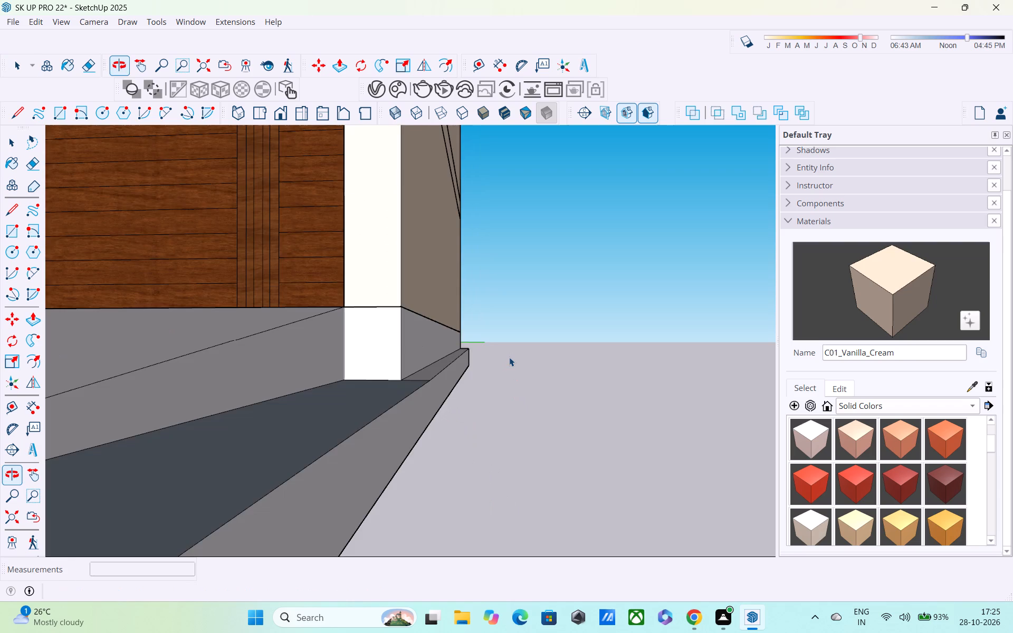
{"action": "scroll", "coordinate": [509, 357], "scroll_direction": "down", "scroll_amount": 4}
{"action": "middle_click_drag", "start_coordinate": [494, 373], "coordinate": [371, 432]}
{"action": "scroll", "coordinate": [390, 369], "scroll_direction": "up", "scroll_amount": 4}
{"action": "middle_click_drag", "start_coordinate": [405, 370], "coordinate": [555, 381]}
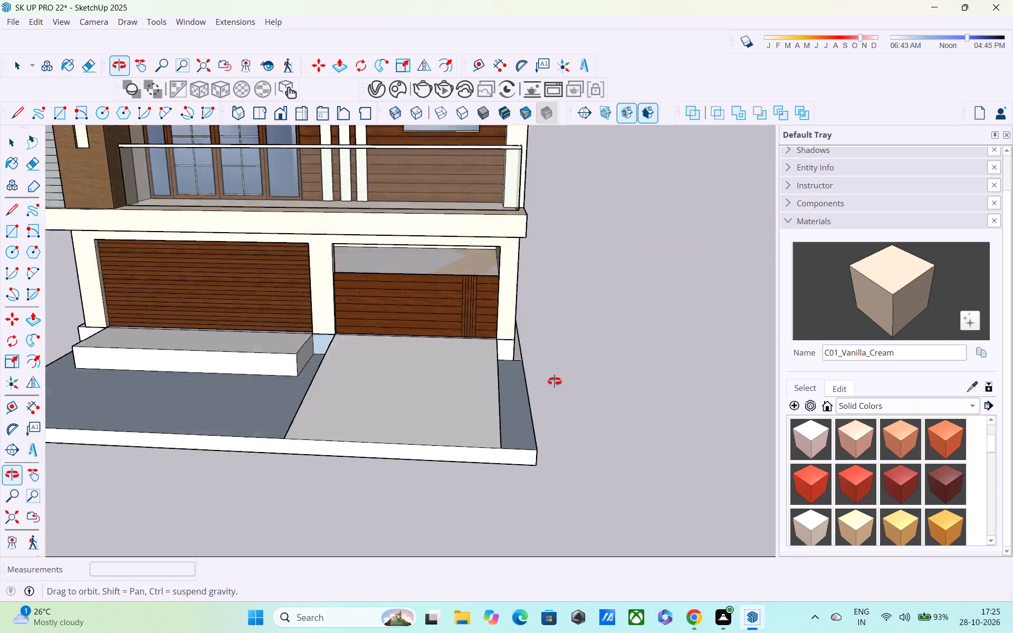
{"action": "middle_click_drag", "start_coordinate": [555, 381], "coordinate": [623, 332]}
{"action": "middle_click_drag", "start_coordinate": [618, 333], "coordinate": [470, 411]}
{"action": "key", "text": "space"}
{"action": "left_click_drag", "start_coordinate": [553, 365], "coordinate": [581, 340]}
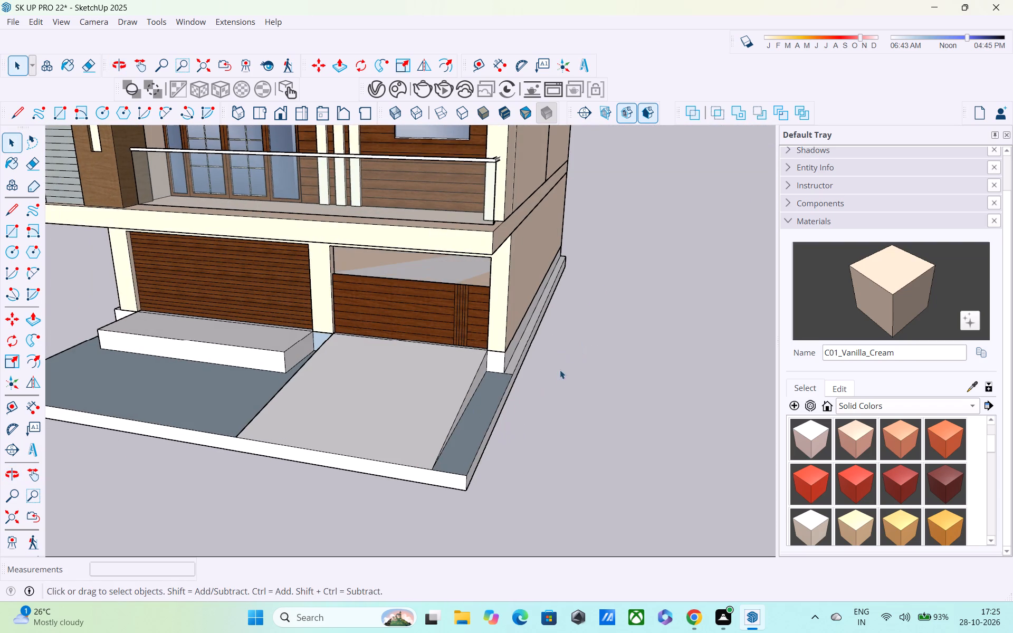
{"action": "scroll", "coordinate": [547, 376], "scroll_direction": "up", "scroll_amount": 3}
{"action": "scroll", "coordinate": [500, 389], "scroll_direction": "down", "scroll_amount": 3}
{"action": "middle_click_drag", "start_coordinate": [499, 388], "coordinate": [414, 429]}
Inside the slab group, reverse the narrow forecourt face beside the ramp's outer side.
{"action": "scroll", "coordinate": [422, 416], "scroll_direction": "up", "scroll_amount": 4}
{"action": "left_click", "coordinate": [420, 464]}
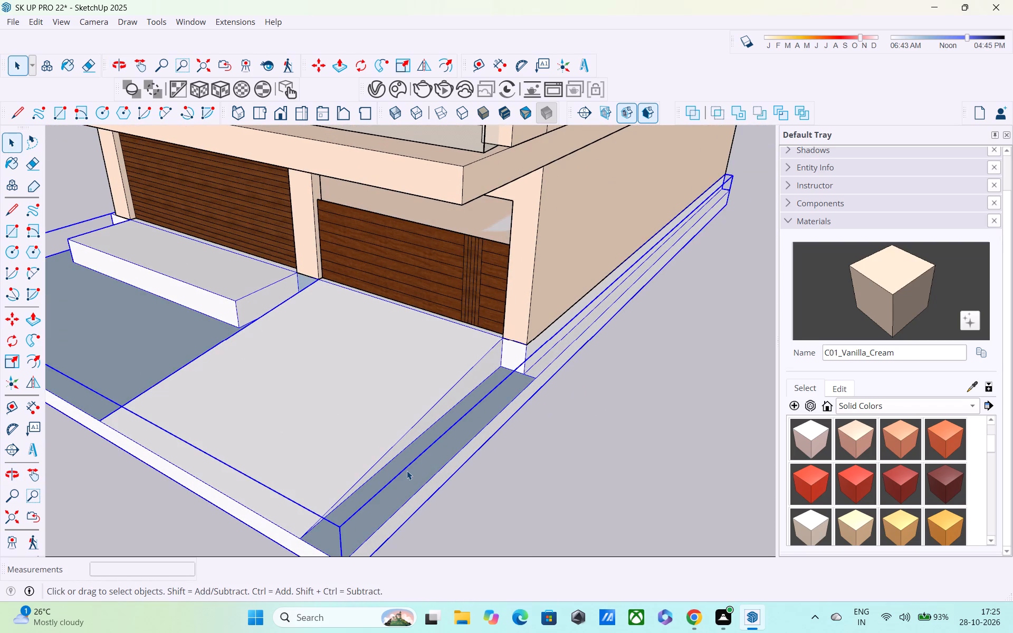
{"action": "left_click", "coordinate": [407, 471]}
{"action": "left_click", "coordinate": [407, 471]}
{"action": "left_click", "coordinate": [407, 471]}
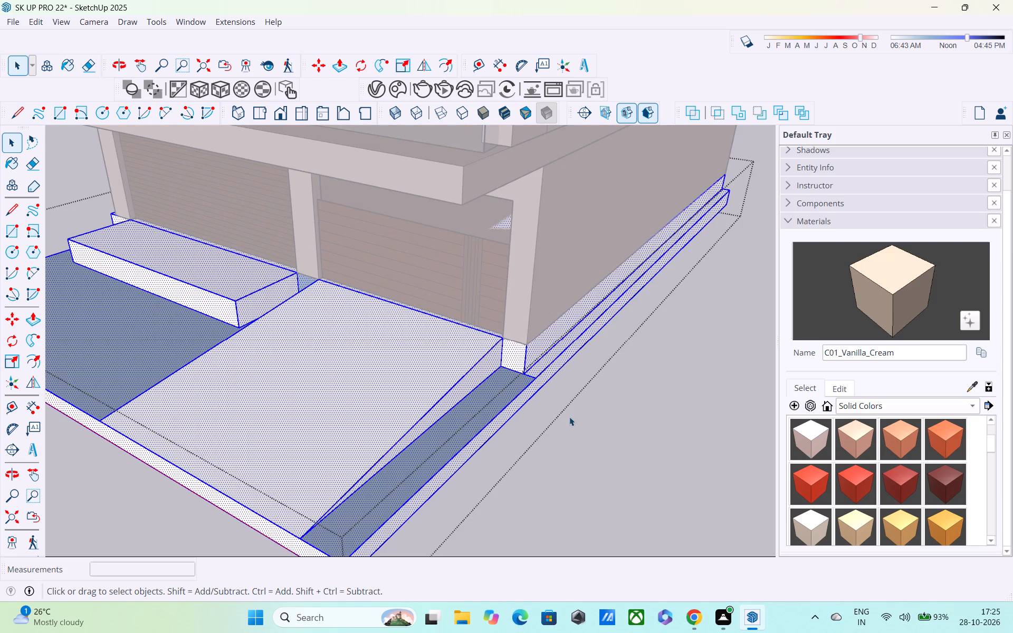
{"action": "left_click", "coordinate": [569, 417]}
{"action": "double_click", "coordinate": [485, 415]}
{"action": "left_click", "coordinate": [465, 413]}
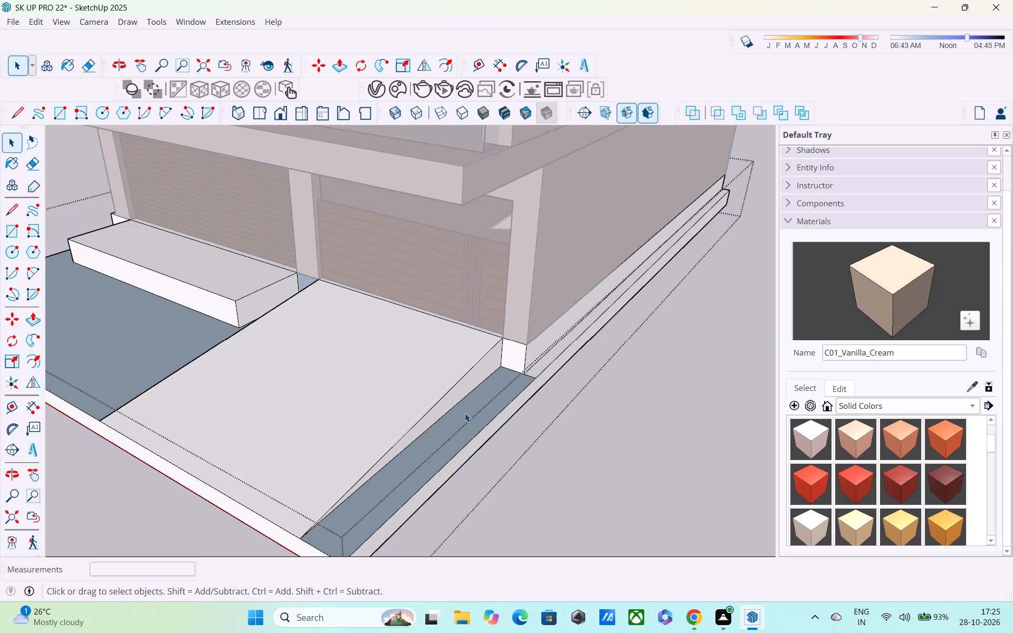
{"action": "right_click", "coordinate": [465, 413]}
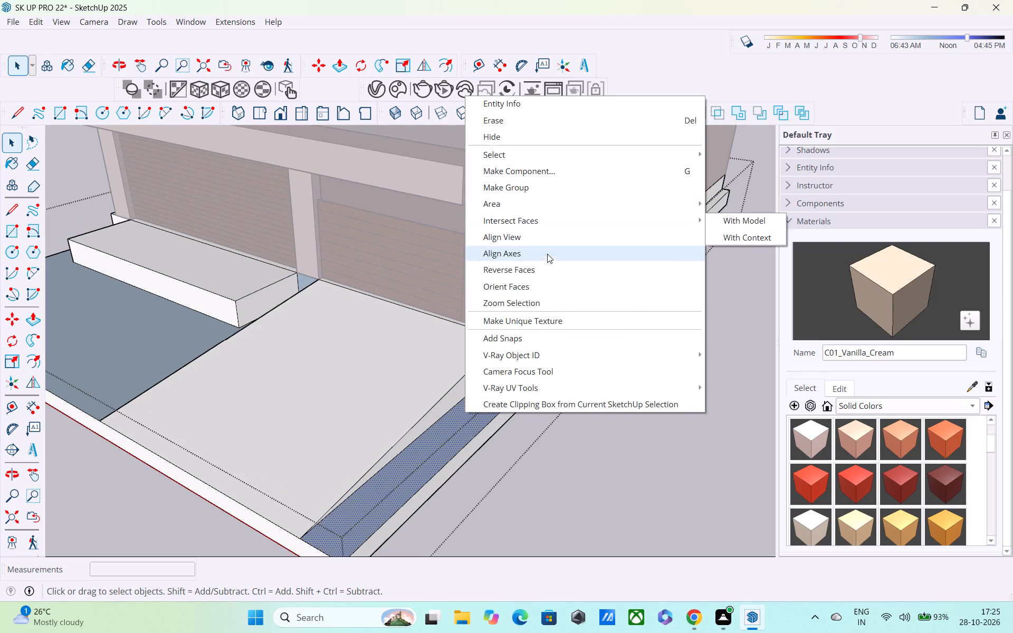
{"action": "left_click", "coordinate": [547, 271]}
Reverse the large forecourt face in front of the raised block.
{"action": "middle_click_drag", "start_coordinate": [525, 335], "coordinate": [878, 323]}
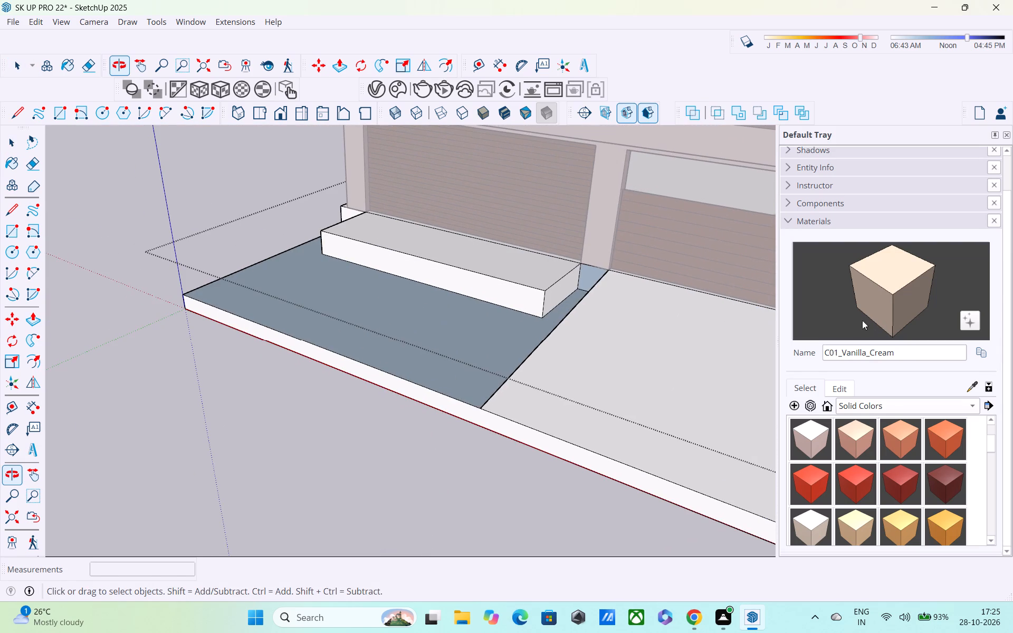
{"action": "left_click", "coordinate": [479, 325]}
{"action": "right_click_drag", "start_coordinate": [477, 327], "coordinate": [471, 333]}
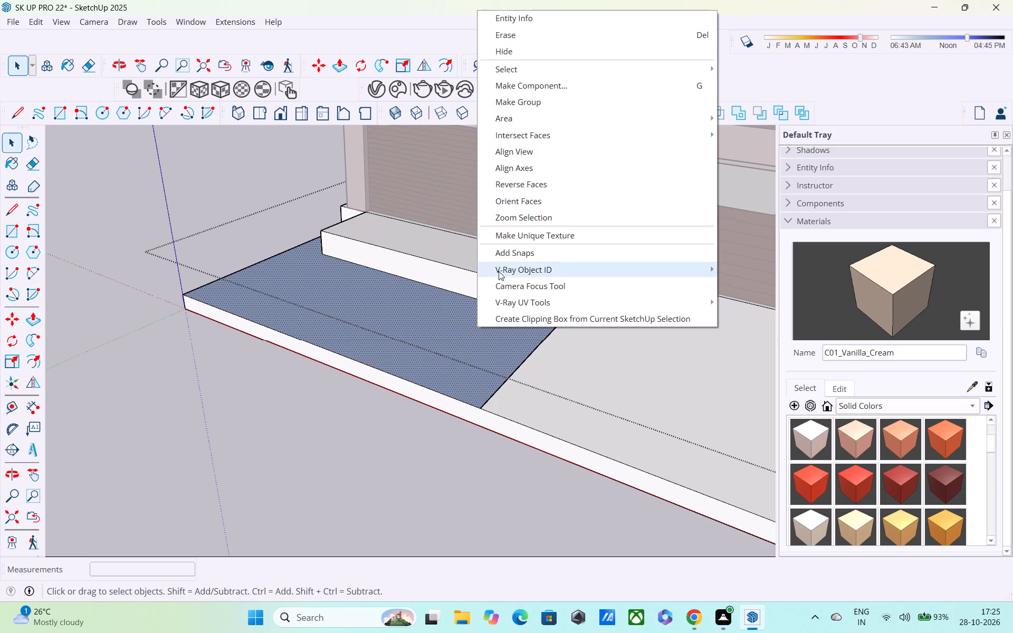
{"action": "left_click", "coordinate": [546, 179]}
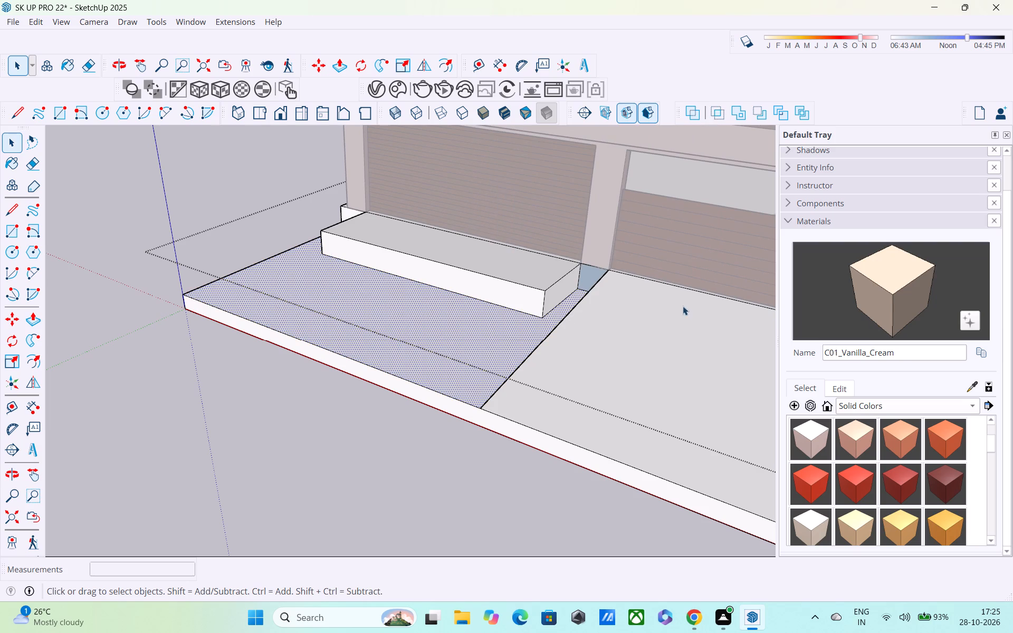
Reverse the small plinth face between the raised block and the ramp, and leave the slab group.
{"action": "middle_click_drag", "start_coordinate": [575, 257], "coordinate": [609, 252]}
{"action": "right_click", "coordinate": [604, 256]}
{"action": "scroll", "coordinate": [604, 256], "scroll_direction": "up", "scroll_amount": 3}
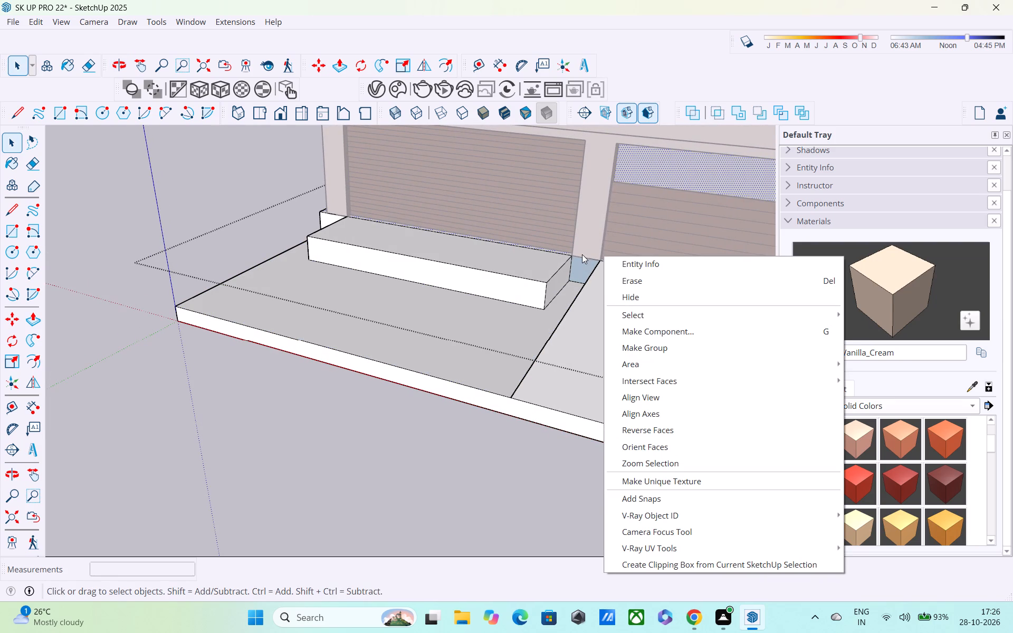
{"action": "left_click", "coordinate": [580, 264]}
{"action": "right_click", "coordinate": [580, 264]}
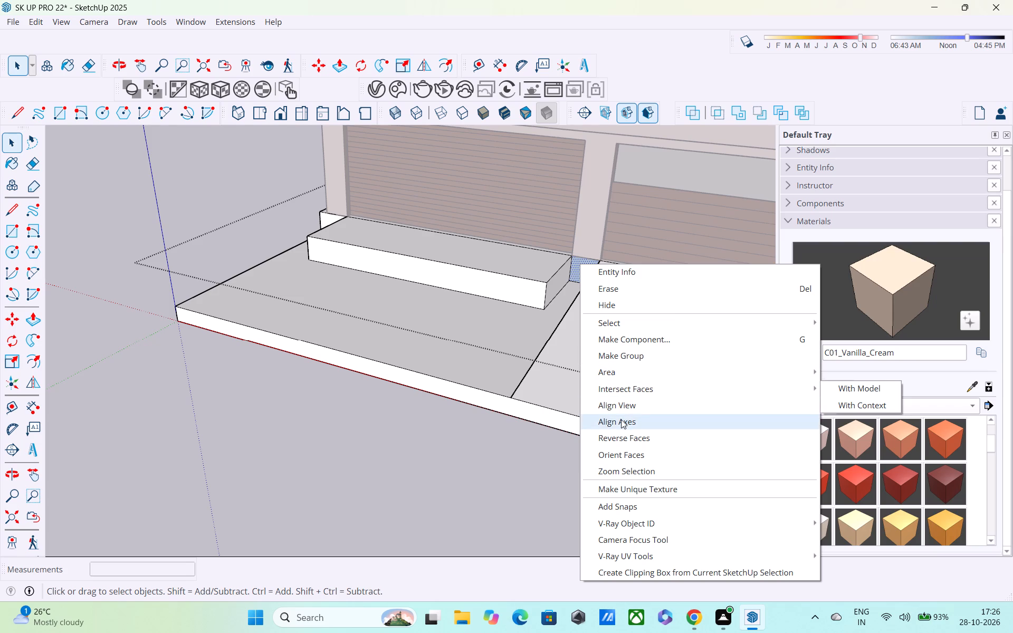
{"action": "left_click", "coordinate": [617, 442]}
{"action": "middle_click_drag", "start_coordinate": [583, 413], "coordinate": [835, 316]}
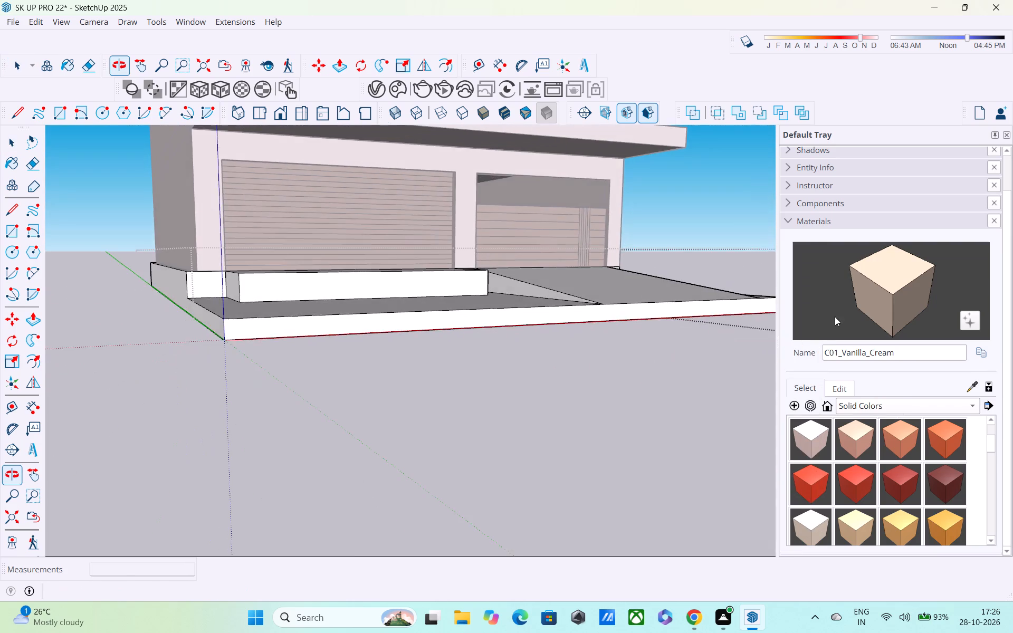
{"action": "scroll", "coordinate": [620, 338], "scroll_direction": "down", "scroll_amount": 3}
{"action": "middle_click_drag", "start_coordinate": [619, 339], "coordinate": [436, 412]}
{"action": "key", "text": "space"}
{"action": "left_click", "coordinate": [706, 289]}
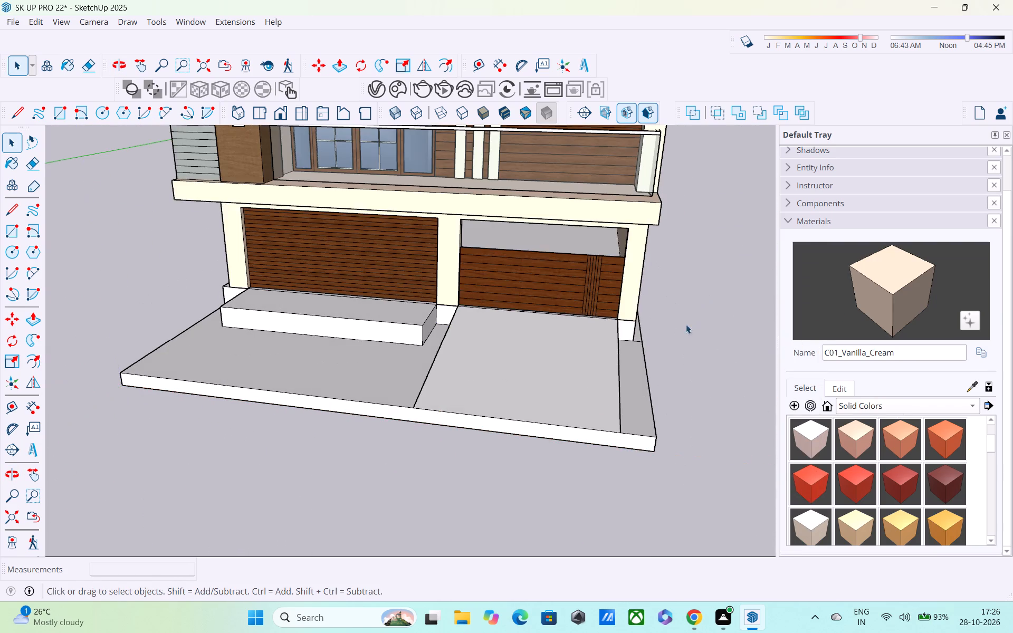
Widen the ramp by extruding its outer triangular side face 1' 6" to the outer edge of the corner pillar.
{"action": "middle_click_drag", "start_coordinate": [630, 358], "coordinate": [629, 273]}
{"action": "scroll", "coordinate": [630, 305], "scroll_direction": "up", "scroll_amount": 3}
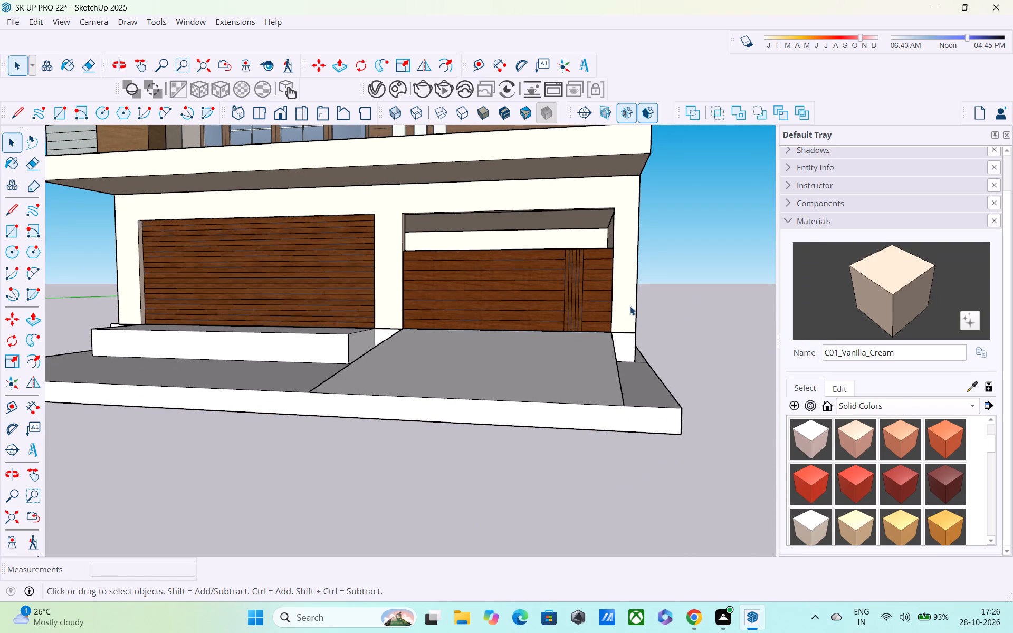
{"action": "middle_click_drag", "start_coordinate": [630, 306], "coordinate": [572, 330]}
{"action": "scroll", "coordinate": [701, 377], "scroll_direction": "up", "scroll_amount": 6}
{"action": "left_click", "coordinate": [589, 370]}
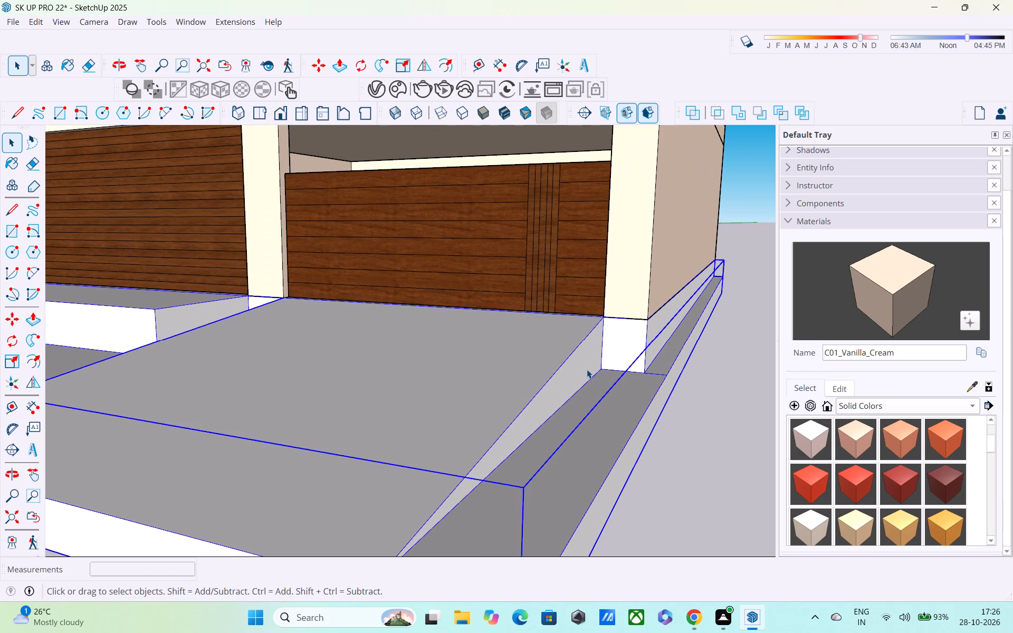
{"action": "double_click", "coordinate": [584, 366]}
{"action": "key", "text": "p"}
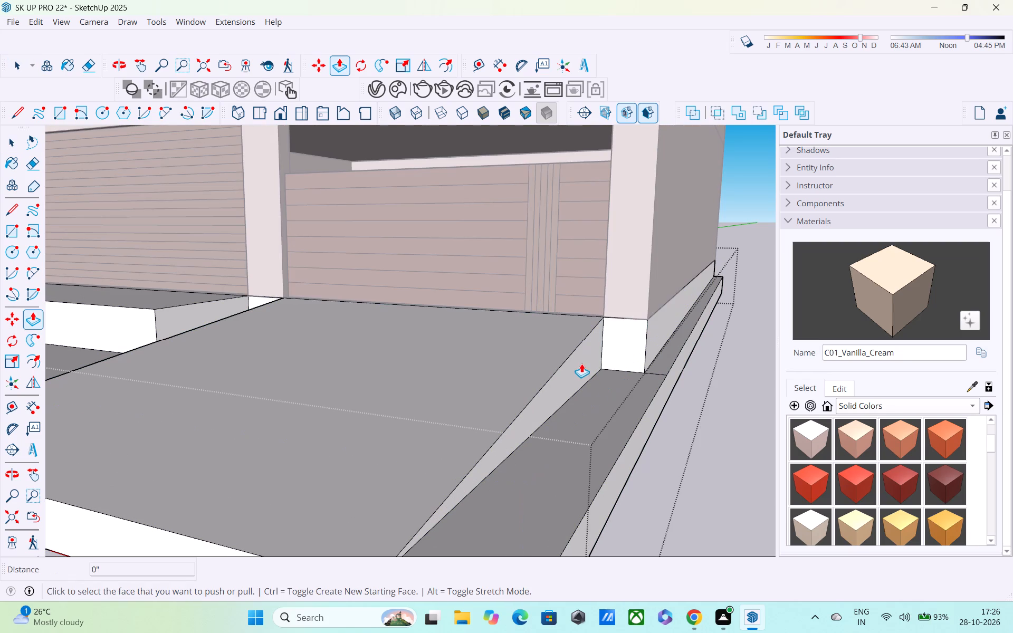
{"action": "left_click", "coordinate": [577, 366]}
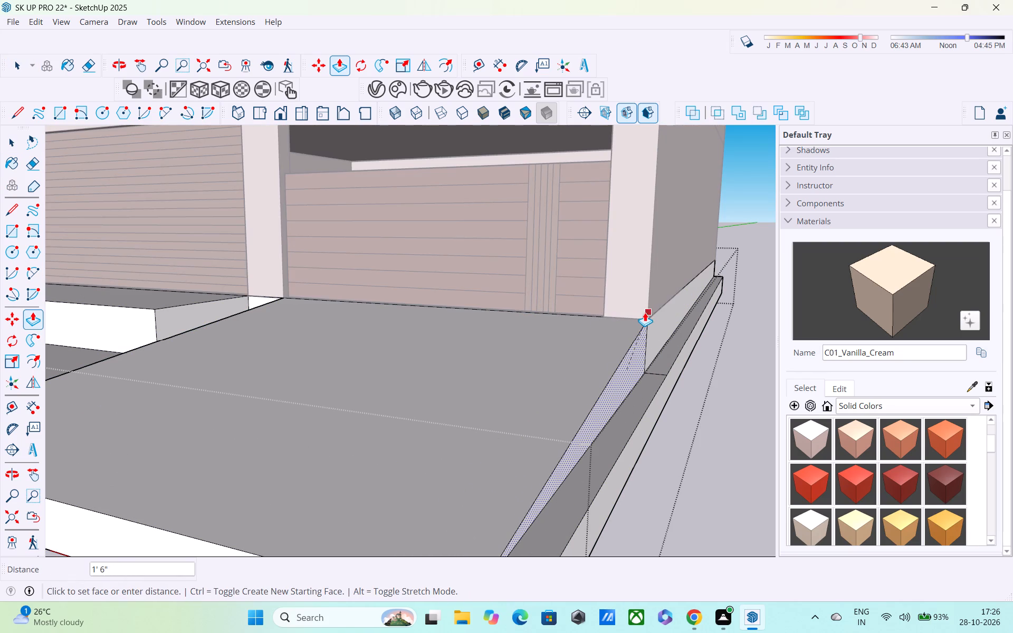
{"action": "left_click", "coordinate": [645, 313]}
{"action": "scroll", "coordinate": [635, 334], "scroll_direction": "down", "scroll_amount": 3}
{"action": "scroll", "coordinate": [543, 340], "scroll_direction": "down", "scroll_amount": 3}
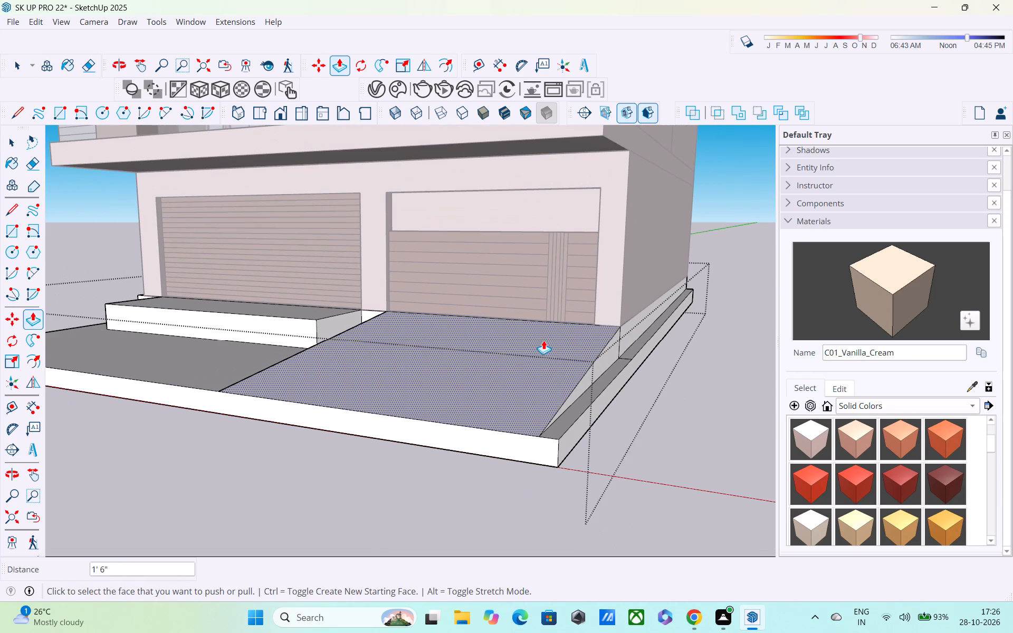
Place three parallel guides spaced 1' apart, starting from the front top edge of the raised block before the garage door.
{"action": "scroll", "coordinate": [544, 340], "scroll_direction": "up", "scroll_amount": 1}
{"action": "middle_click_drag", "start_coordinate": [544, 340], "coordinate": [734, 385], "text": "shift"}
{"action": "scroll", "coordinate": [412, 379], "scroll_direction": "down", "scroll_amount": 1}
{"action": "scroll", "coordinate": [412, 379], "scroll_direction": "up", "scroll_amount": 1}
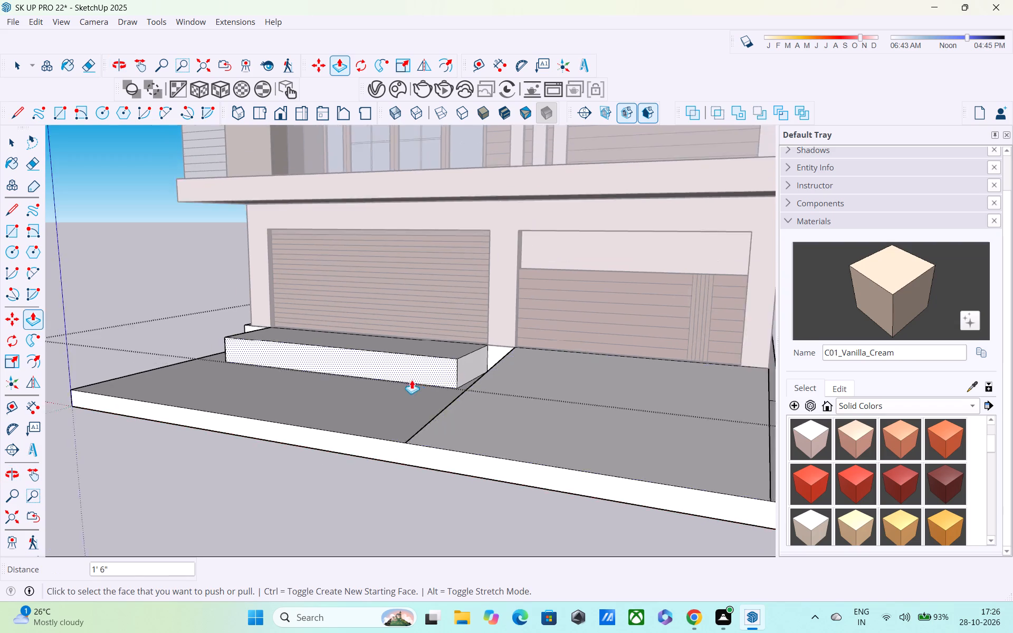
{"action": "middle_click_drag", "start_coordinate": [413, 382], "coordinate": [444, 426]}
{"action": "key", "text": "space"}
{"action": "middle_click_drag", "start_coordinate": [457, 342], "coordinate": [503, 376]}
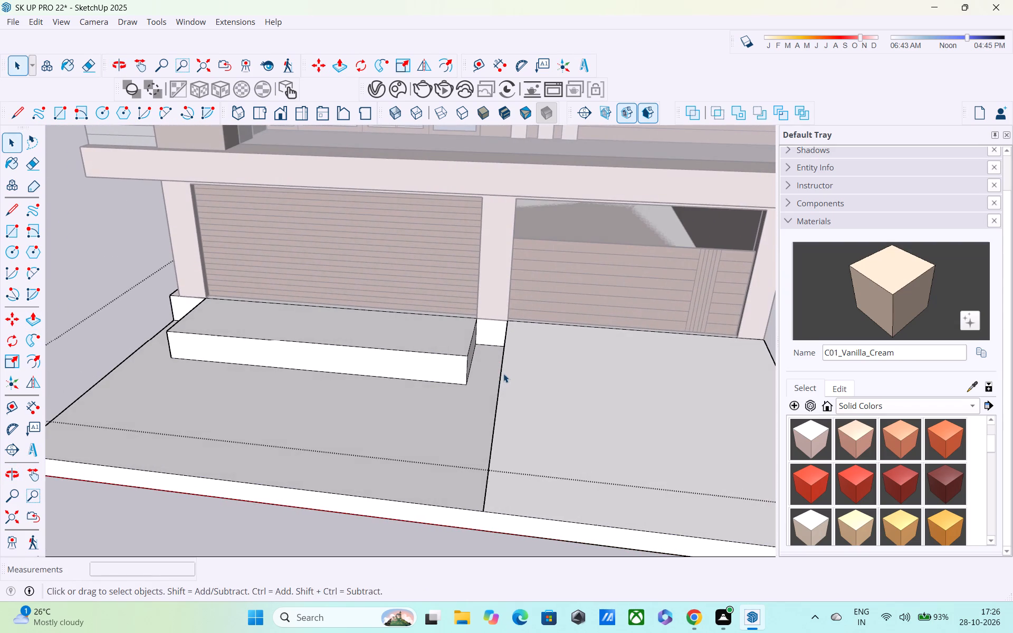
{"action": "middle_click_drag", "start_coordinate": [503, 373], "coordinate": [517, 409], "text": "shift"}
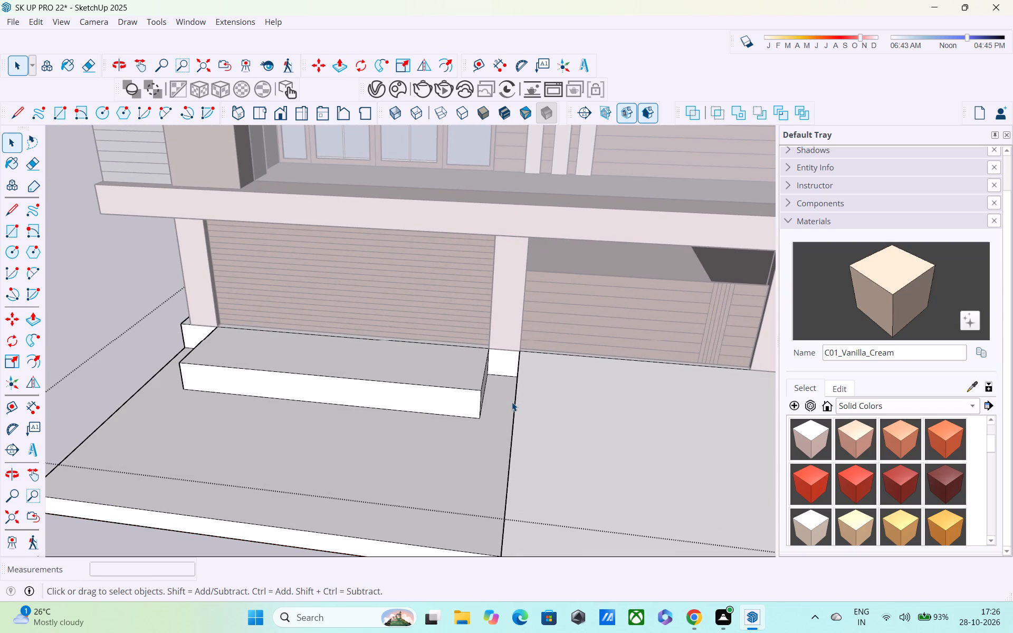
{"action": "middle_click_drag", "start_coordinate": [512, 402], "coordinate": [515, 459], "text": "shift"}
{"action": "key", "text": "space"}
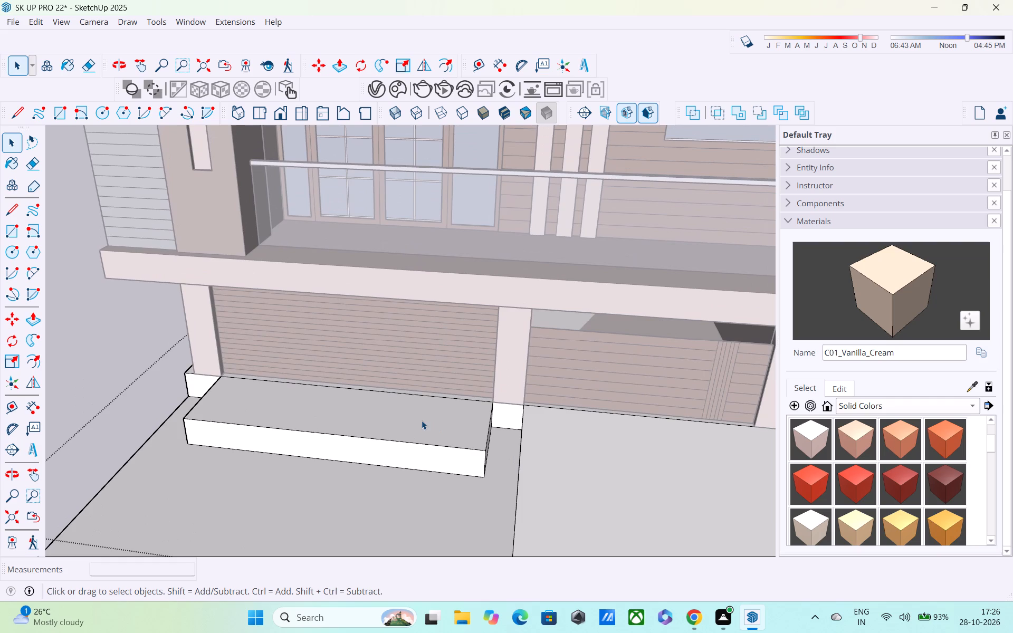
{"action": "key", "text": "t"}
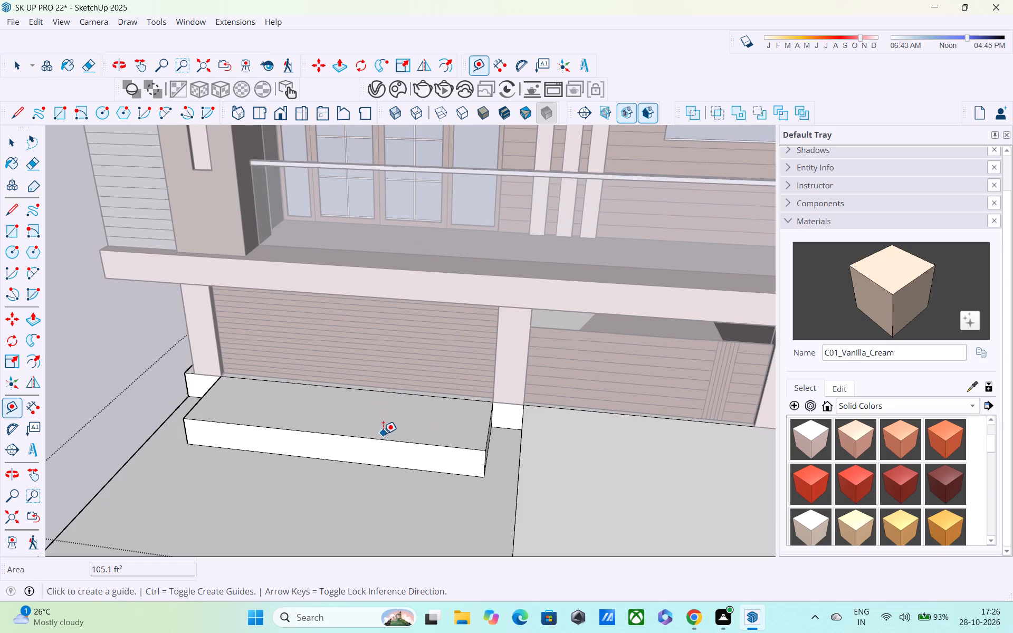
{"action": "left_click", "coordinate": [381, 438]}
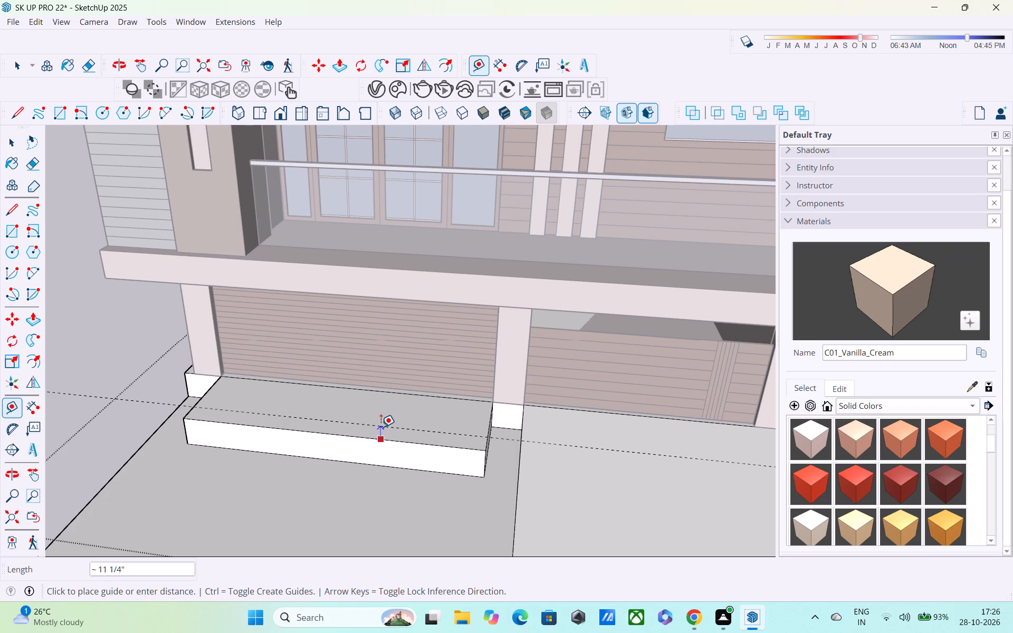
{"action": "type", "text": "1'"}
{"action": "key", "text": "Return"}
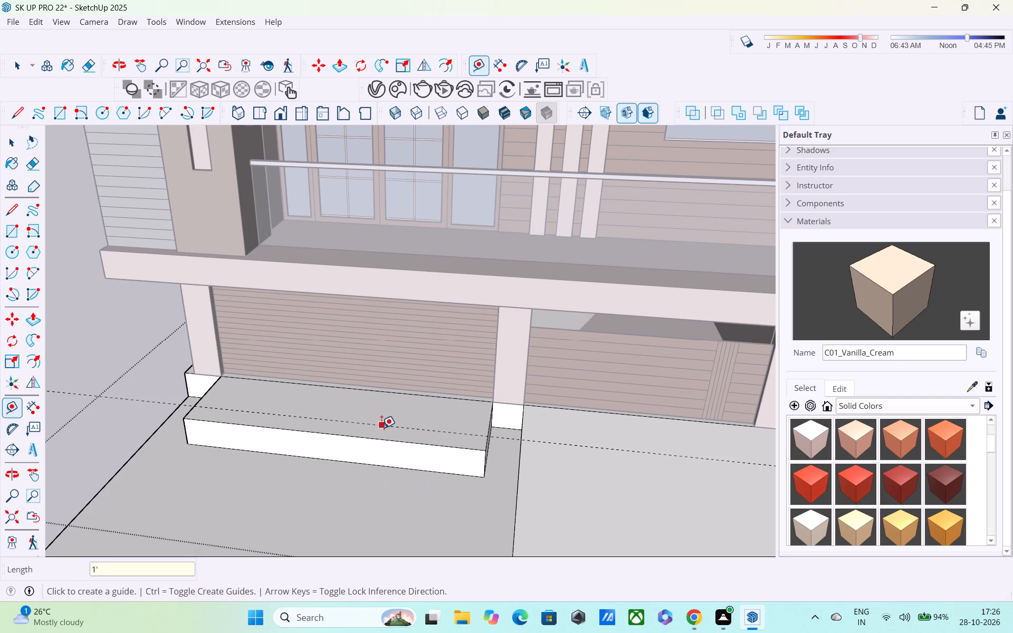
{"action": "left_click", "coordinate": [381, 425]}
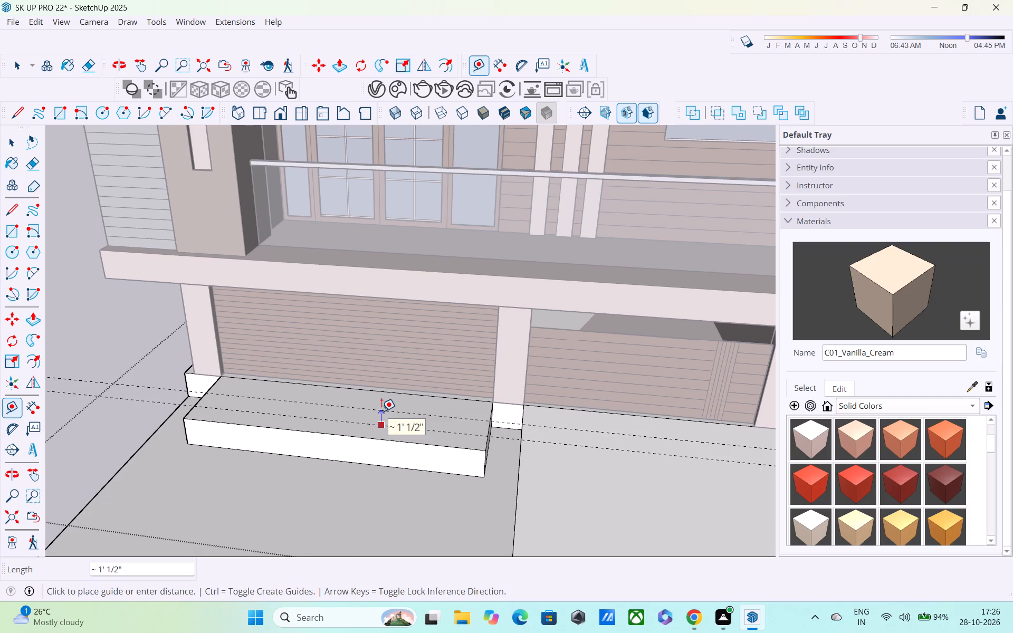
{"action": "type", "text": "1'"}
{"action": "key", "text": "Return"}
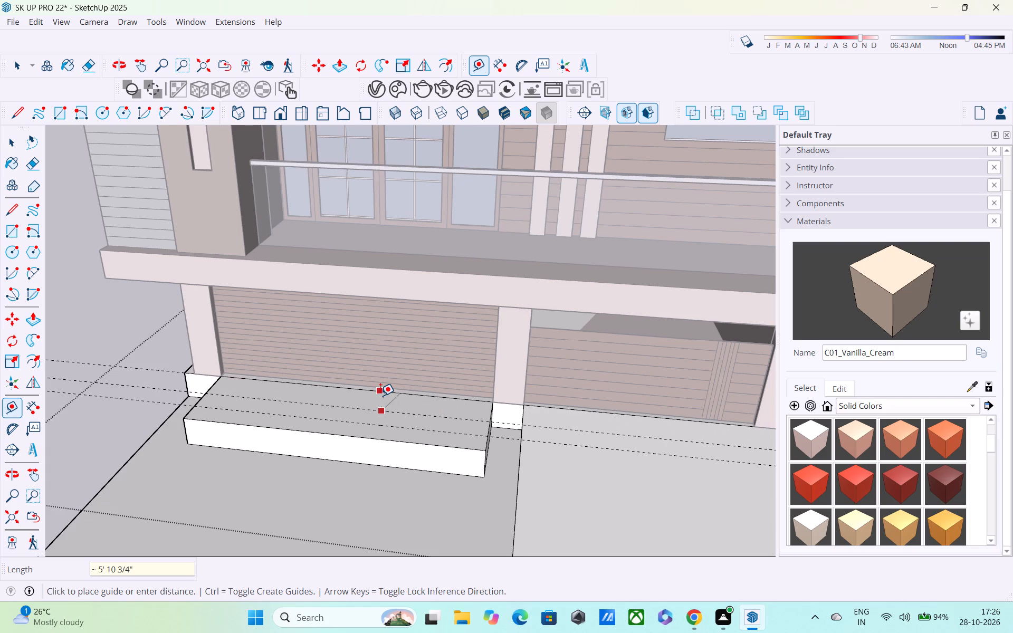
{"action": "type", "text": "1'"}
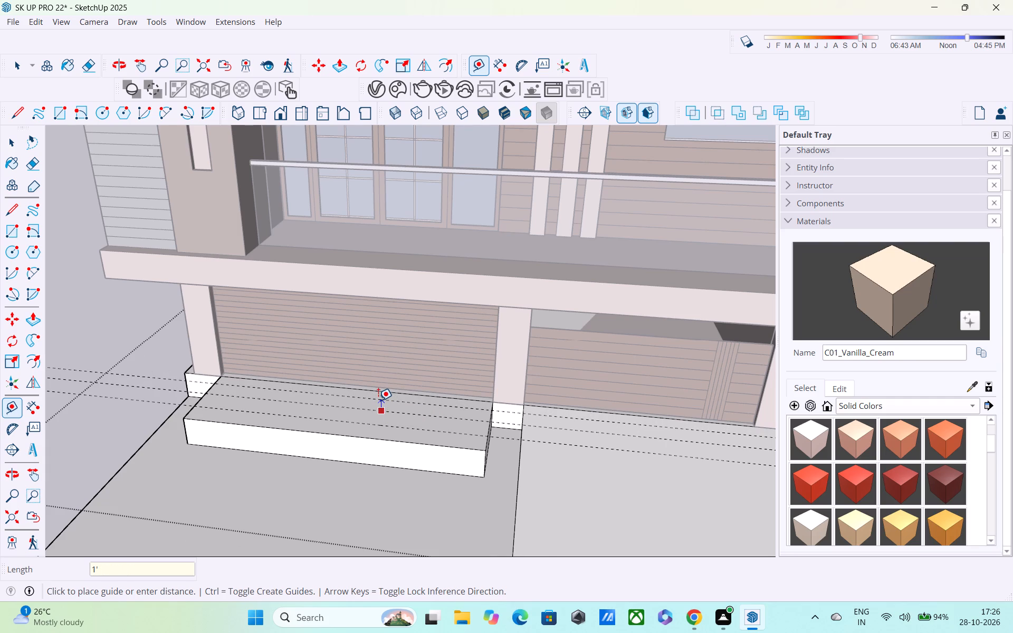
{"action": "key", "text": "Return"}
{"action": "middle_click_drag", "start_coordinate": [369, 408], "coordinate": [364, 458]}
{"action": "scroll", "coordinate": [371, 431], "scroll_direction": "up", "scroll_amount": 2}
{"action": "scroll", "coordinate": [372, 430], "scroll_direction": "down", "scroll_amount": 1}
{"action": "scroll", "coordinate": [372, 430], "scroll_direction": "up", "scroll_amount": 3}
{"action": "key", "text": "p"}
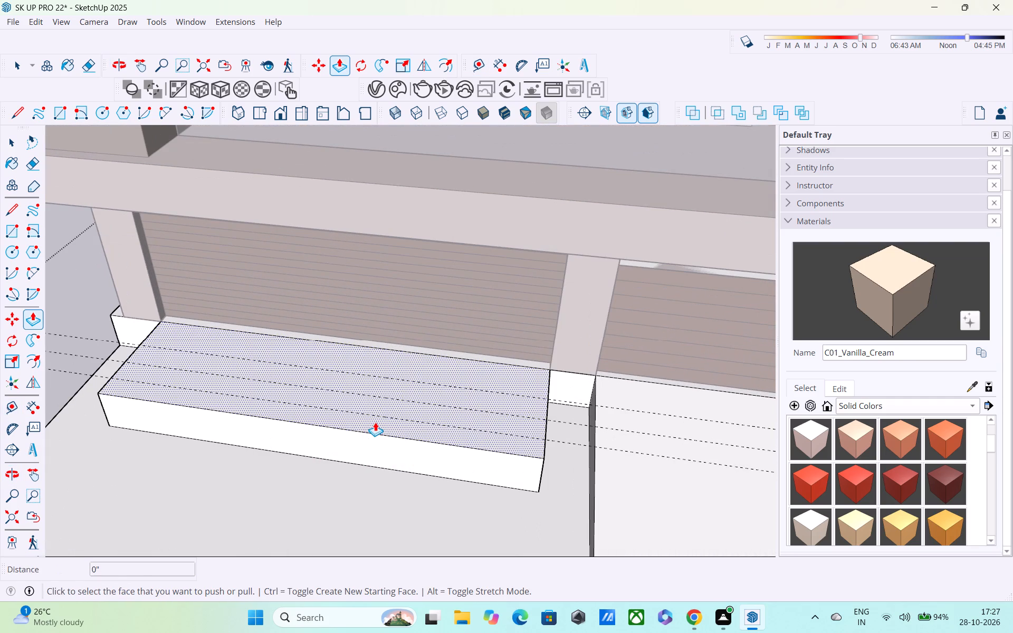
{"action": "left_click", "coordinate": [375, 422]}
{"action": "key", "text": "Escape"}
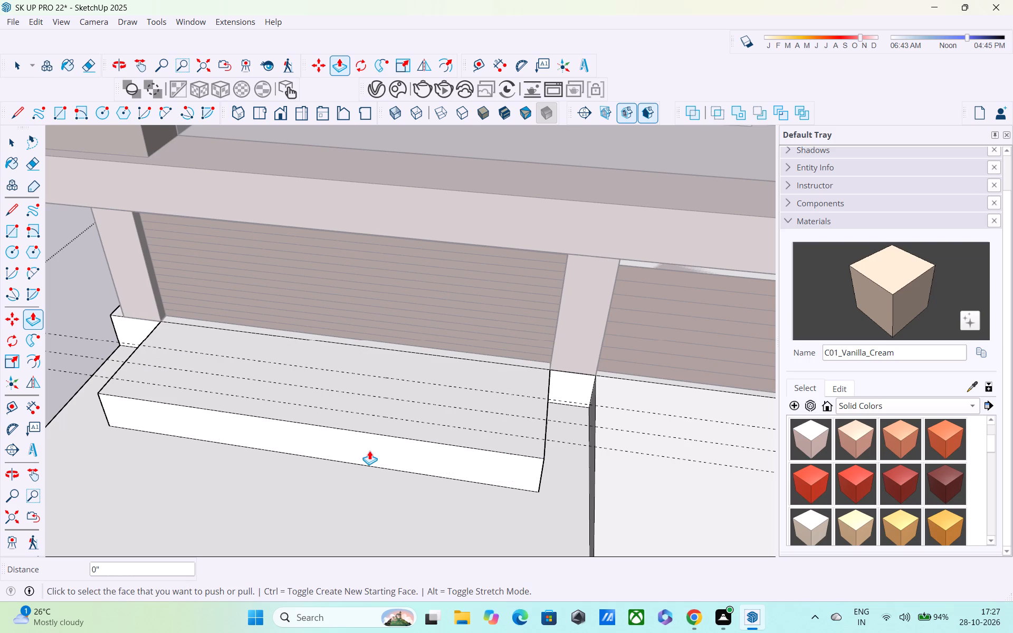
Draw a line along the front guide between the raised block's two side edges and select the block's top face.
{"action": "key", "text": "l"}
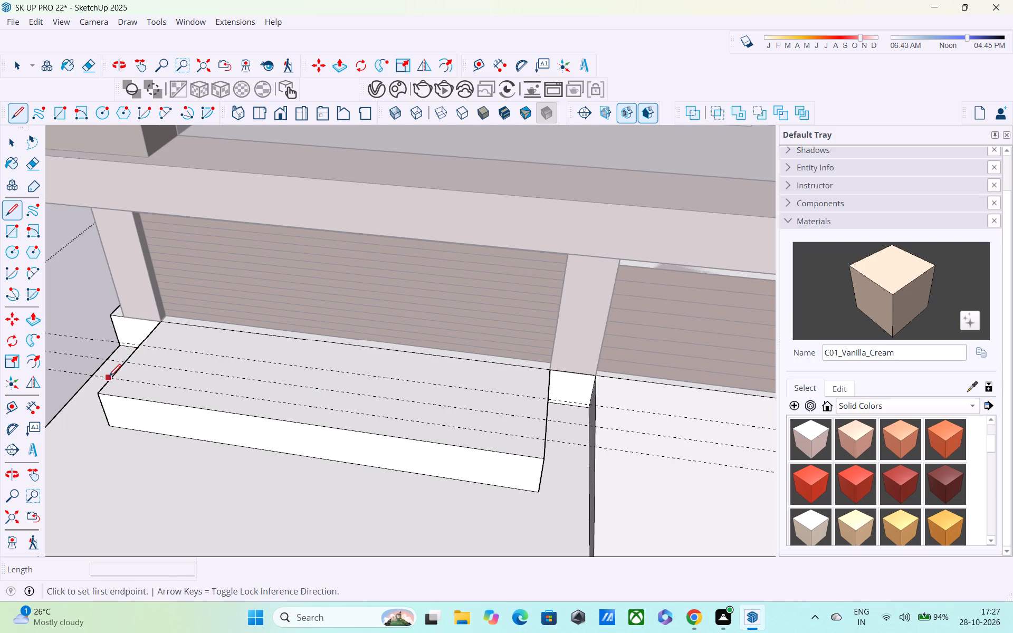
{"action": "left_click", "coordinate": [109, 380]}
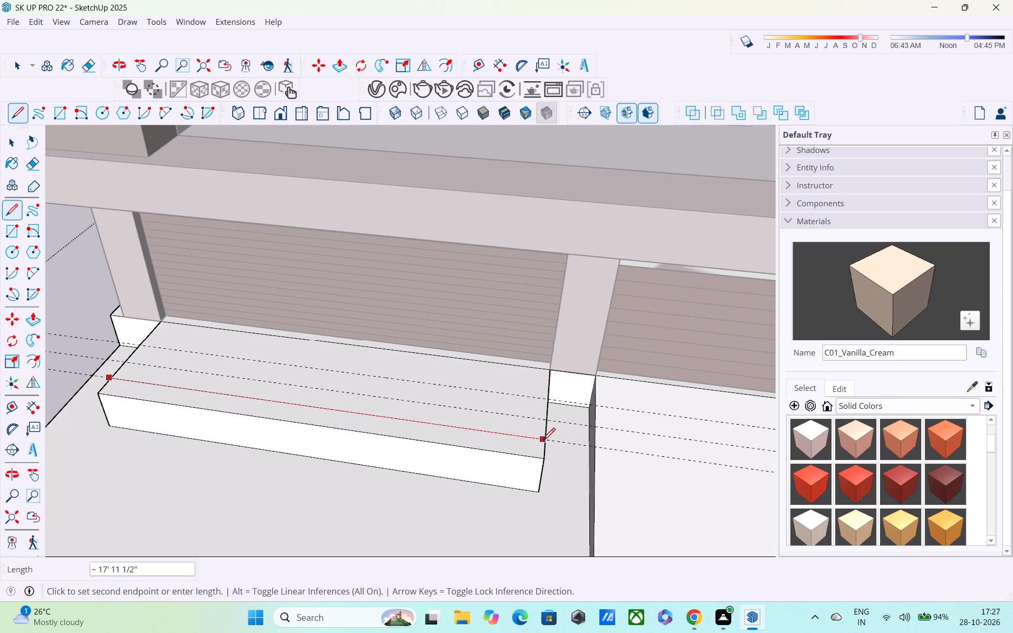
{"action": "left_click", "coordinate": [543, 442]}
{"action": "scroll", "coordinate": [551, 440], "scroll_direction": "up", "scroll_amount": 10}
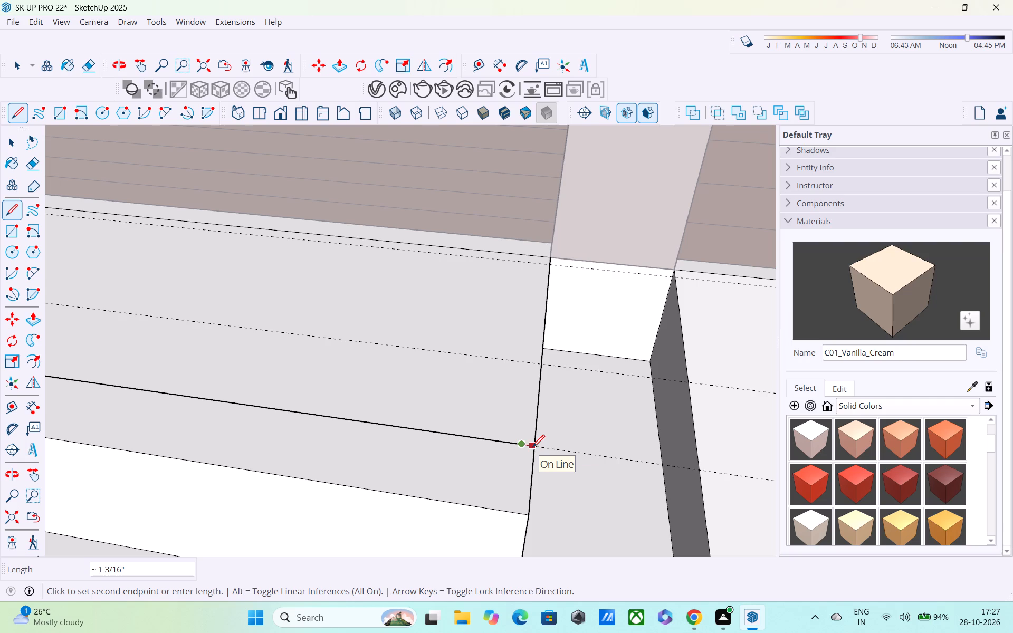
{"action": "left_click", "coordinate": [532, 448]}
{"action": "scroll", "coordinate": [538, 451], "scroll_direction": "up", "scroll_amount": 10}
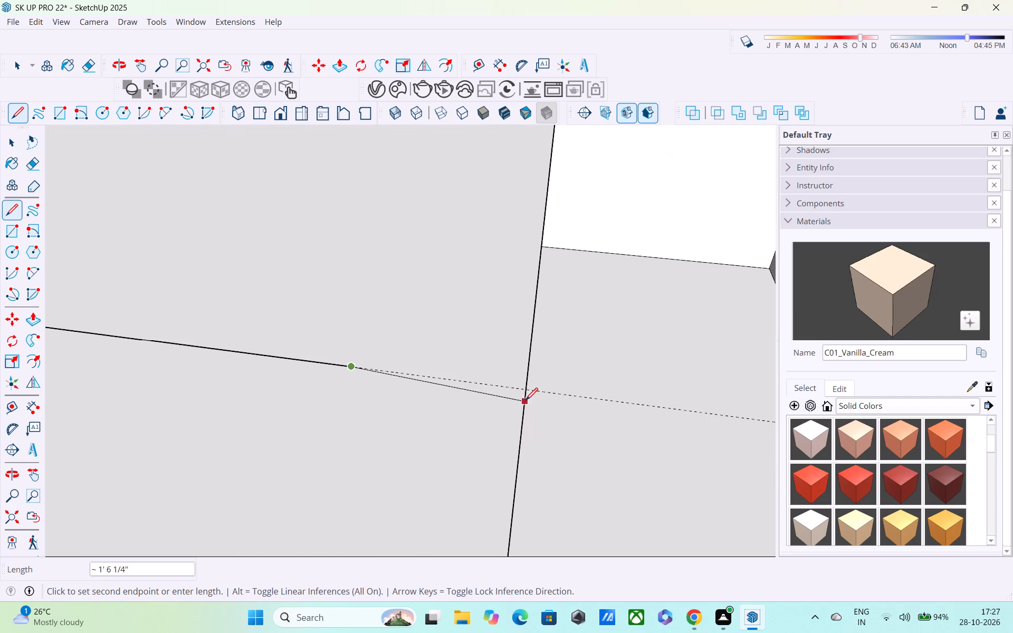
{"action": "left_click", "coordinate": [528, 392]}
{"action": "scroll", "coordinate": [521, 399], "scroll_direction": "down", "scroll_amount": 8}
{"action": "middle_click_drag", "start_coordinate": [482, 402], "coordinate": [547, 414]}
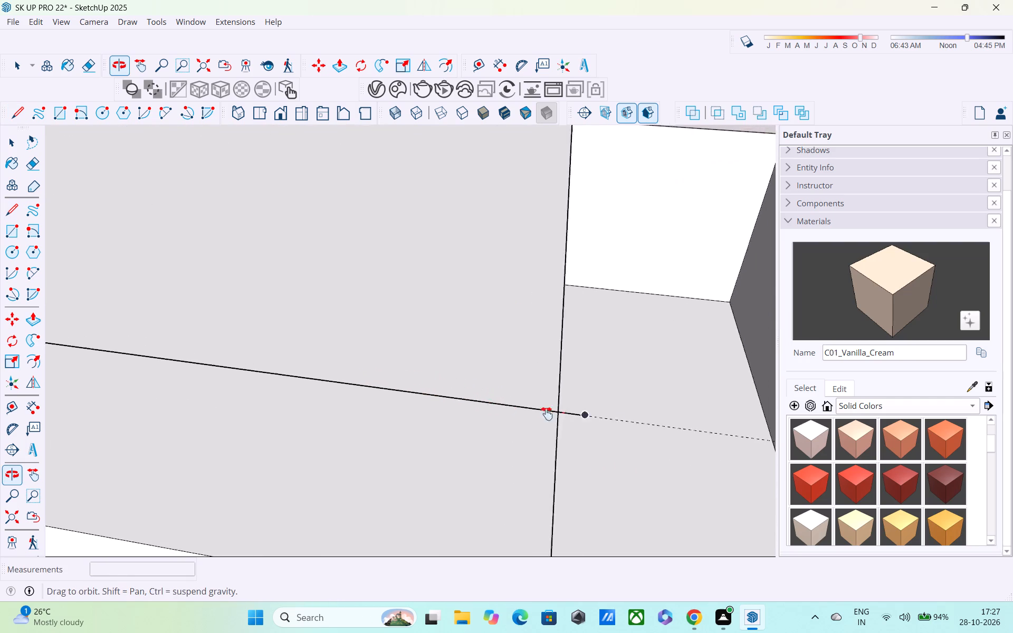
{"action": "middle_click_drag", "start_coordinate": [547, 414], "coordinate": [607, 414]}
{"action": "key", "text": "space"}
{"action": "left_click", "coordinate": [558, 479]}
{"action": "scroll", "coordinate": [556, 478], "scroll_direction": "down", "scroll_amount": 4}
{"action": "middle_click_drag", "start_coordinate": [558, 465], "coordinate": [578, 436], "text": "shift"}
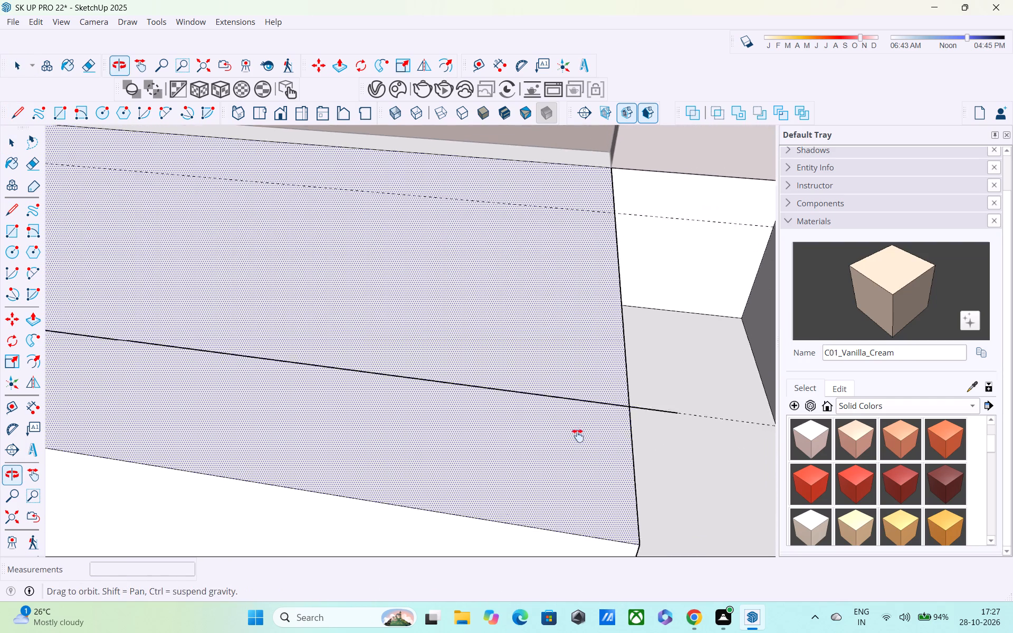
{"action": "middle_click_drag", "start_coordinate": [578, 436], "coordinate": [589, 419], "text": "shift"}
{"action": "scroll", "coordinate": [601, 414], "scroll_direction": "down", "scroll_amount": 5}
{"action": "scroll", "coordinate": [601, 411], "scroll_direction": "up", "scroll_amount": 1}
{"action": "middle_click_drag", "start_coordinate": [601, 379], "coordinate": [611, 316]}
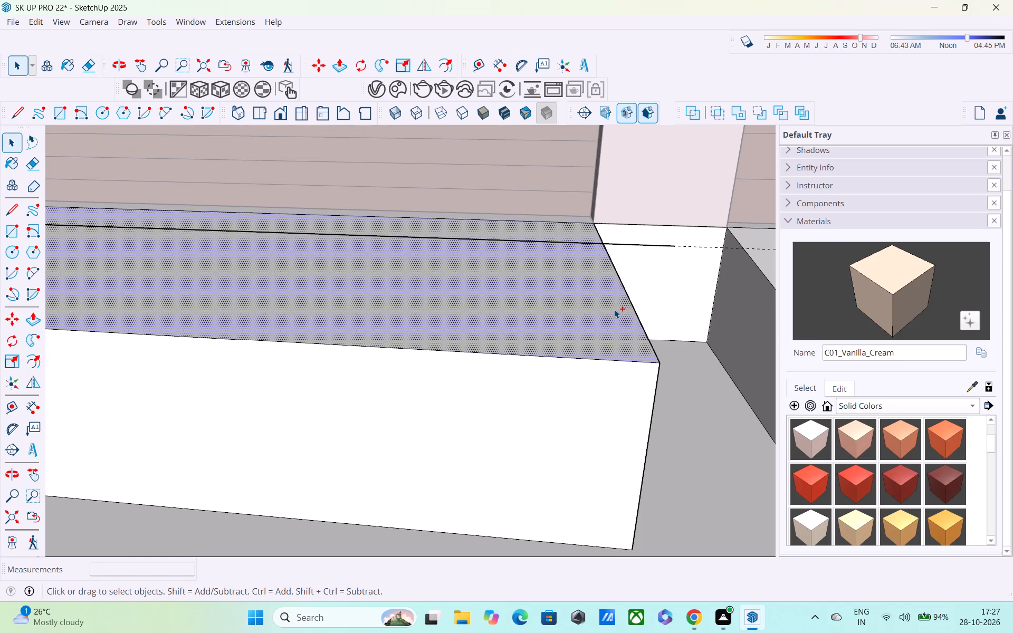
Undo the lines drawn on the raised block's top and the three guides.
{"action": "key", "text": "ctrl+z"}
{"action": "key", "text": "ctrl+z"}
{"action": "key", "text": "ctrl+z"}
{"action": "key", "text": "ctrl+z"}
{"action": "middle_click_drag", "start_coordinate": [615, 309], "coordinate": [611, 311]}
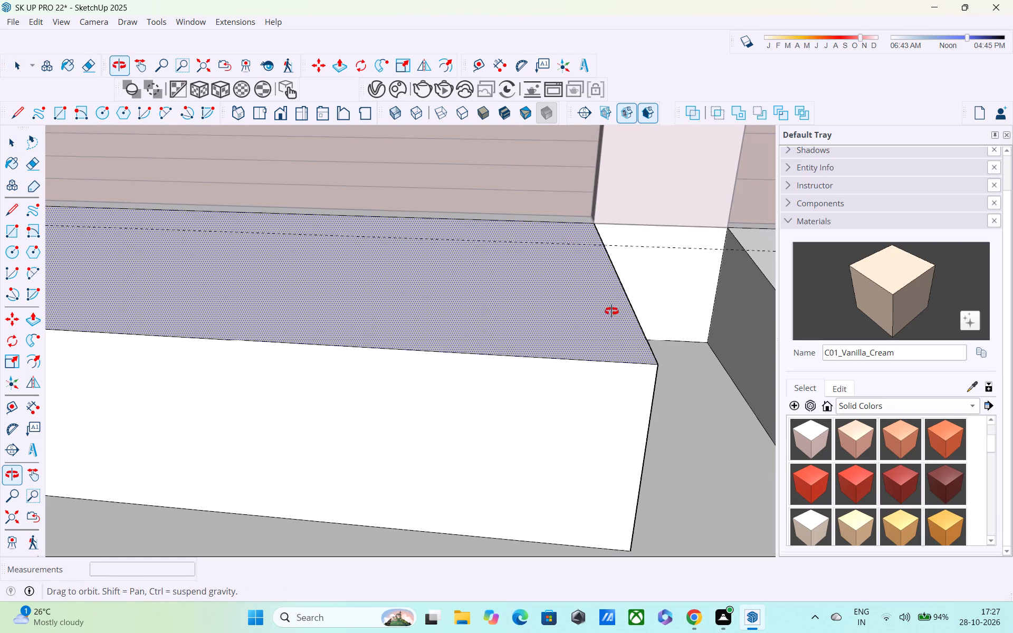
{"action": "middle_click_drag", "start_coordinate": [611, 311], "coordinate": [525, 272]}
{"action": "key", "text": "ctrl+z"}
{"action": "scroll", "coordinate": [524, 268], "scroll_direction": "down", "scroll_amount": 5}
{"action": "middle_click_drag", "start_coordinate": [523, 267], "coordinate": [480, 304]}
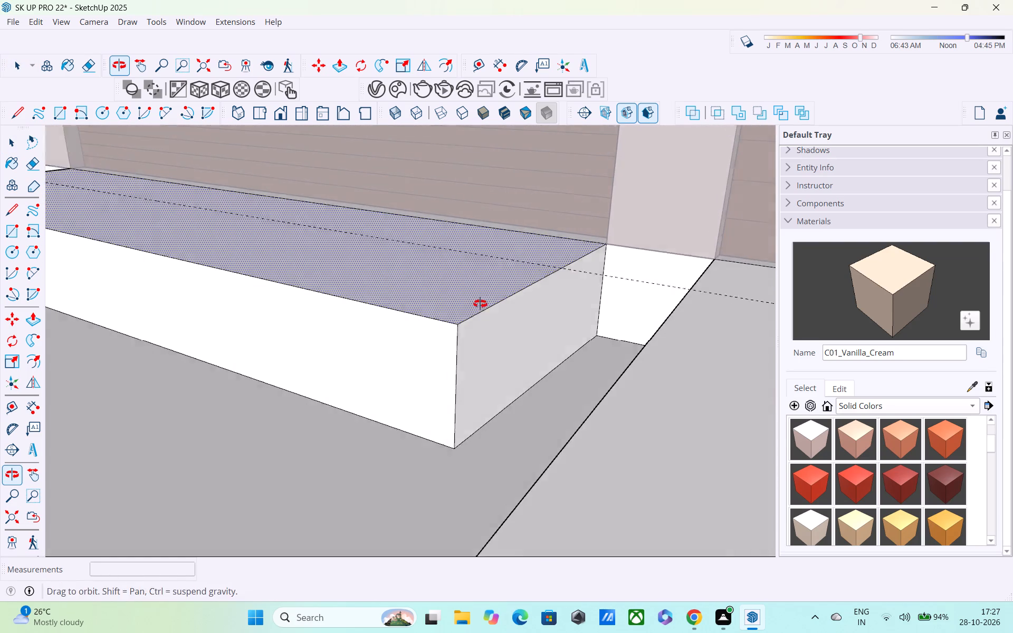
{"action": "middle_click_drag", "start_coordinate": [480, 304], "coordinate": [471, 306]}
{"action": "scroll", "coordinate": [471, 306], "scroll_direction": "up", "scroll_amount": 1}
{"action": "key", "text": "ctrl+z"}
Place four parallel guides across the raised block's top face, spaced 1' apart from its front edge.
{"action": "type", "text": "TY"}
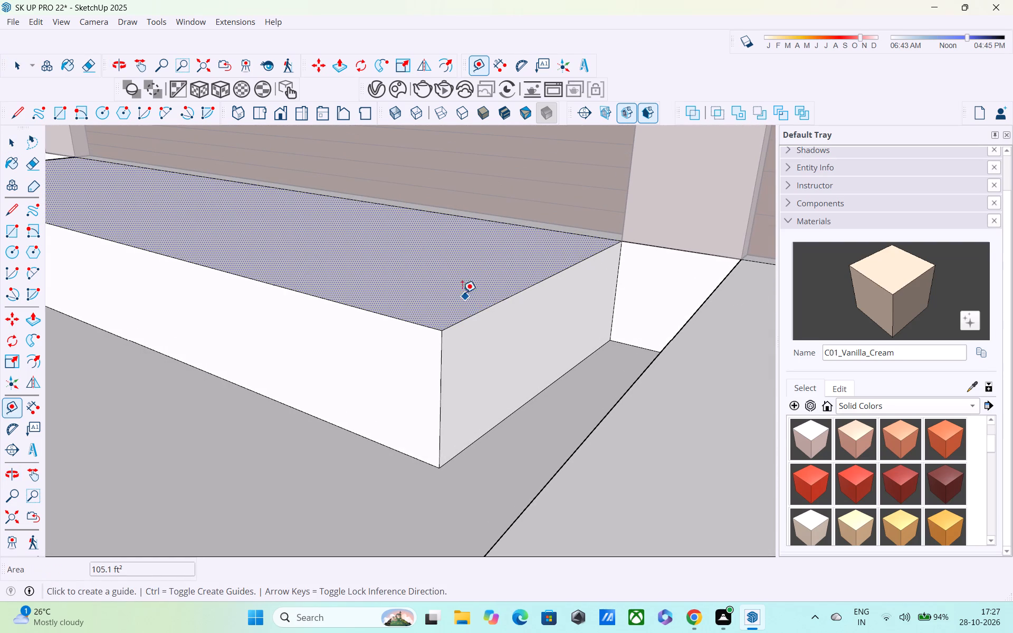
{"action": "left_click", "coordinate": [423, 323]}
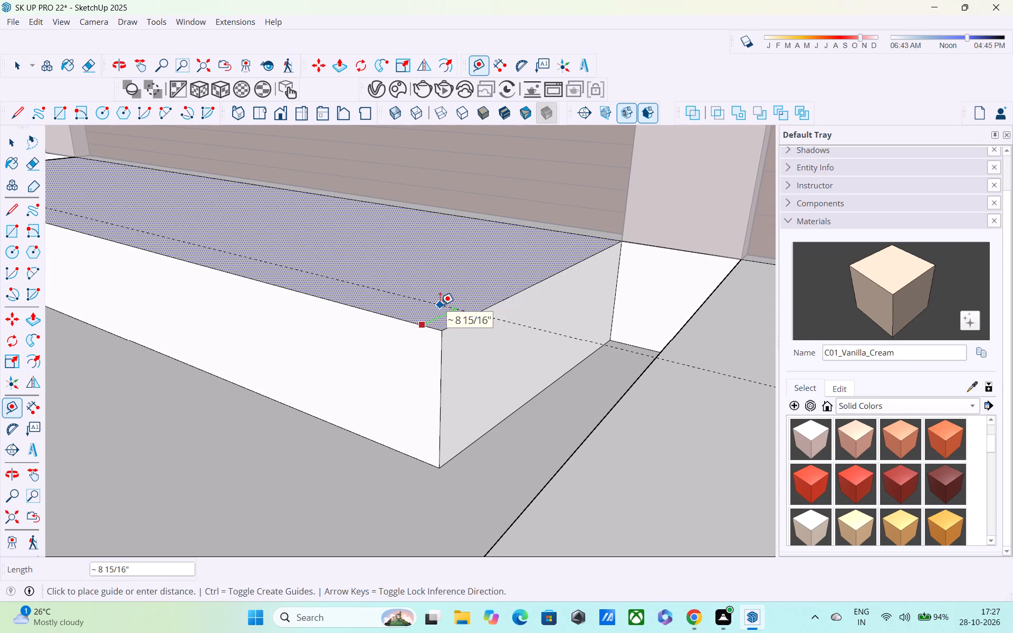
{"action": "type", "text": "1'"}
{"action": "key", "text": "Return"}
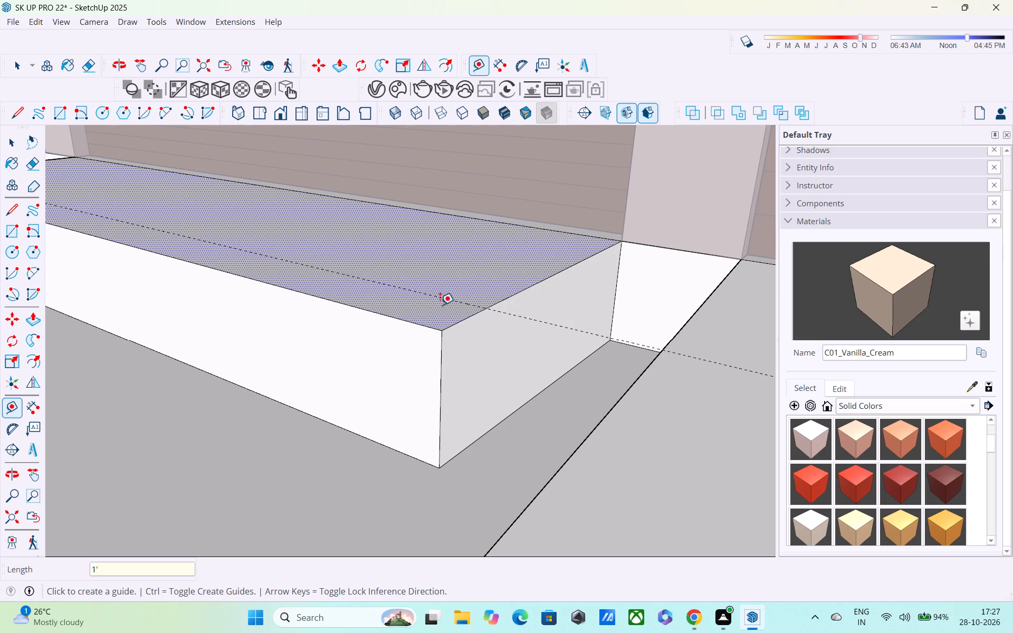
{"action": "left_click", "coordinate": [438, 297]}
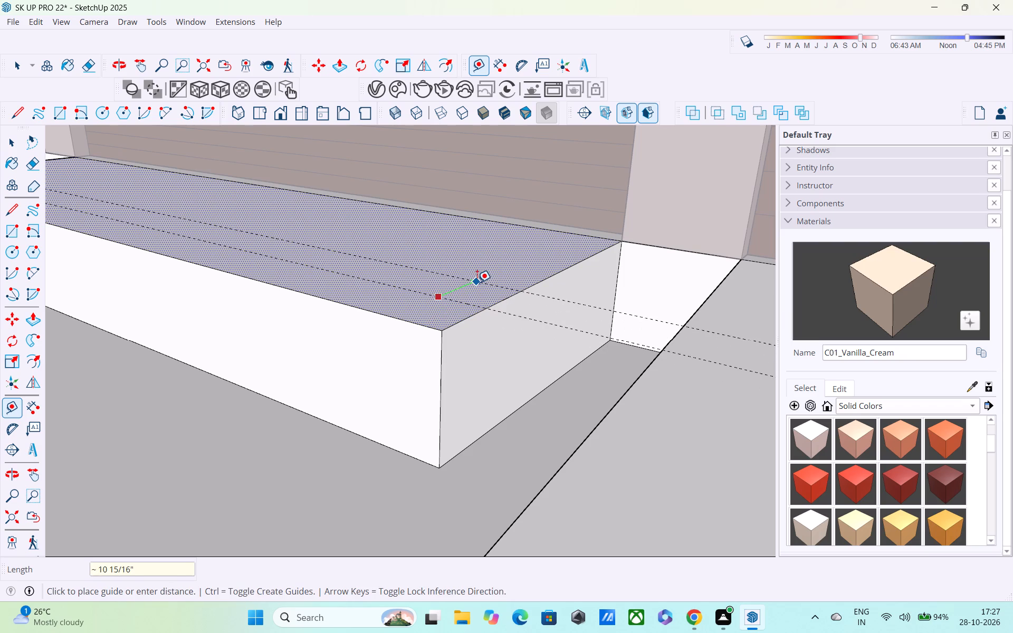
{"action": "type", "text": "1'"}
{"action": "key", "text": "Return"}
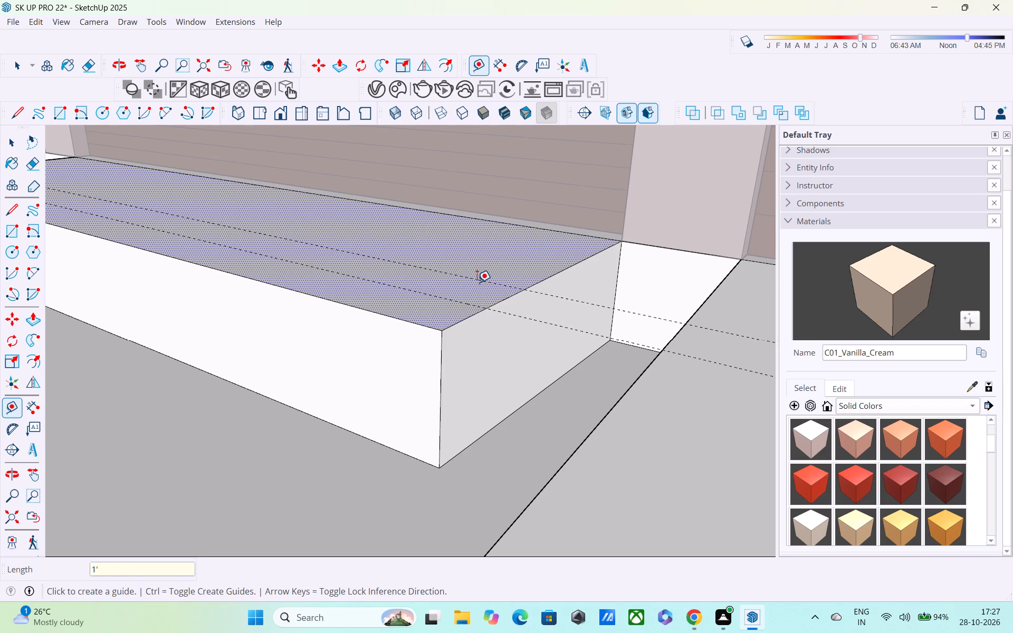
{"action": "left_click", "coordinate": [480, 277]}
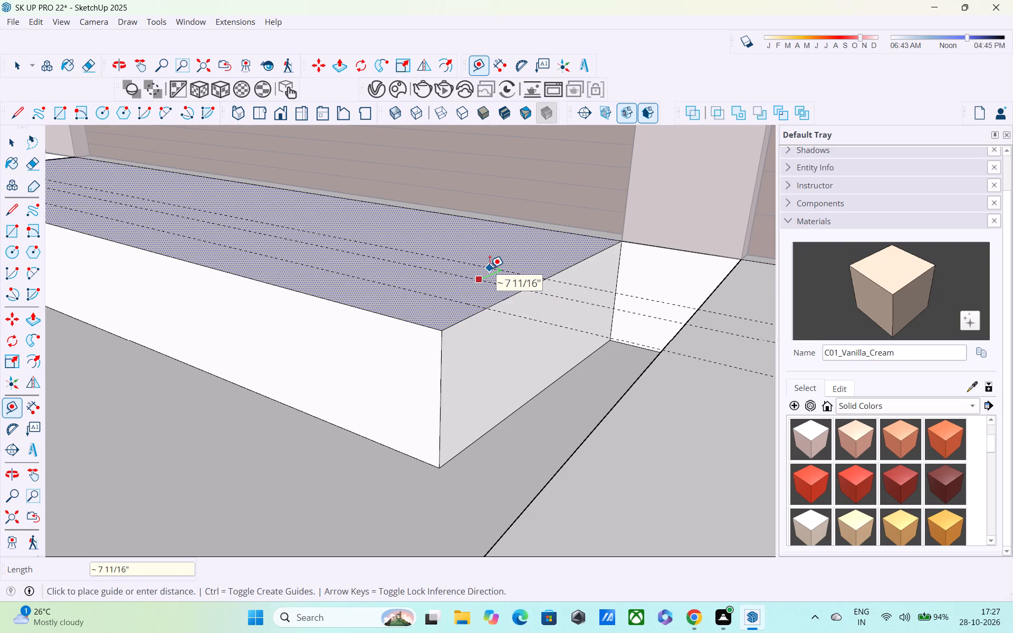
{"action": "type", "text": "1'"}
{"action": "key", "text": "Return"}
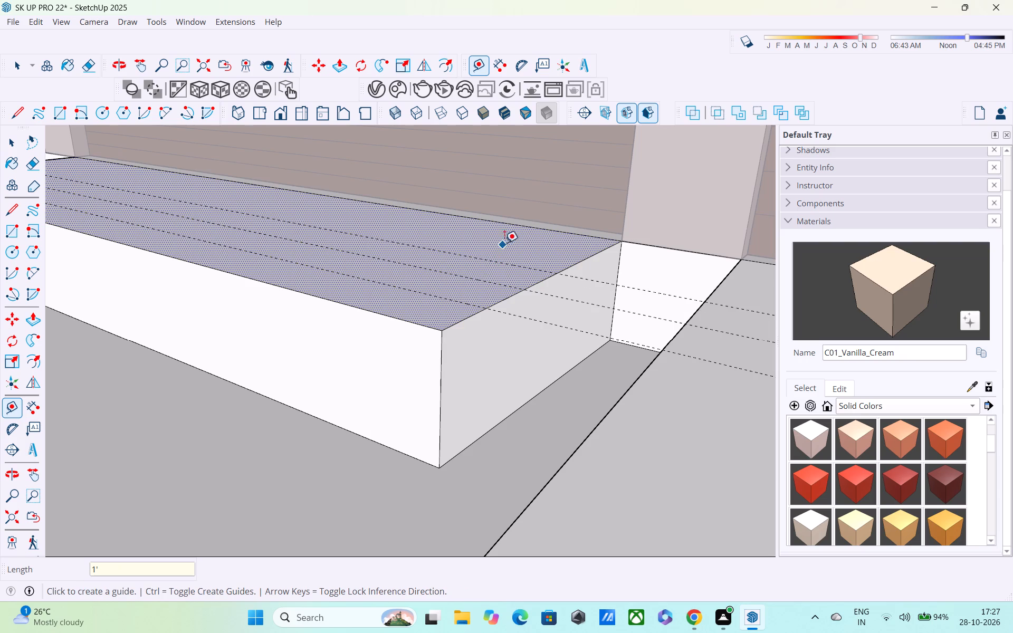
{"action": "left_click", "coordinate": [518, 250]}
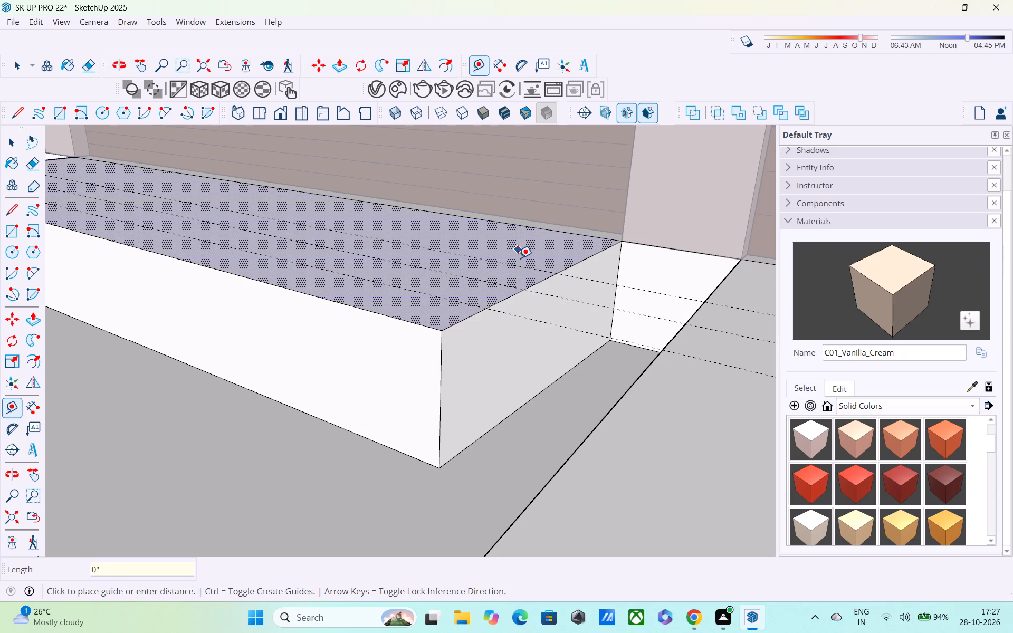
{"action": "key", "text": "Escape"}
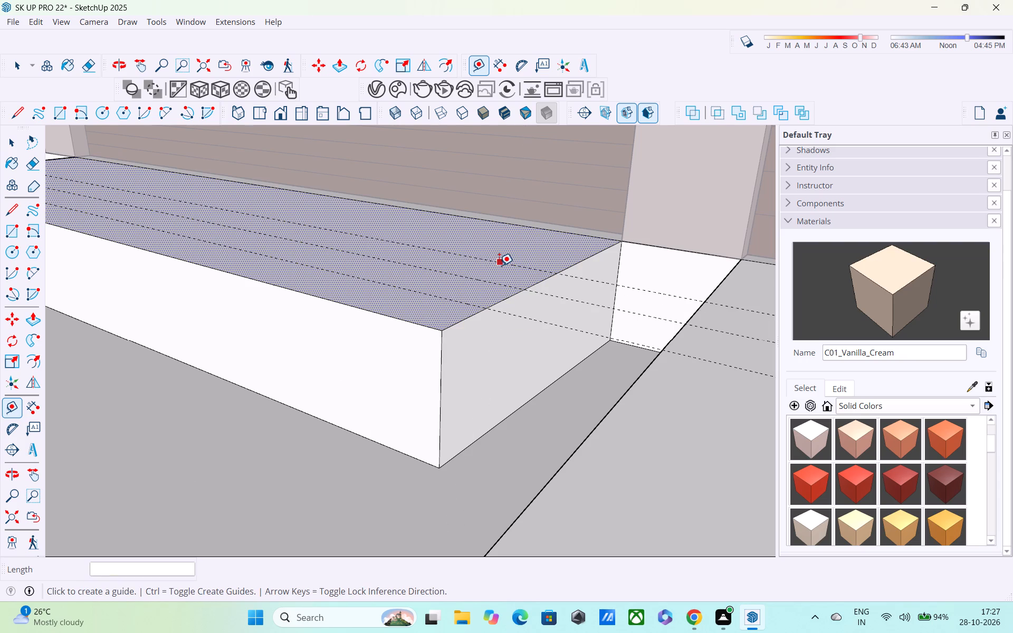
{"action": "left_click", "coordinate": [499, 265]}
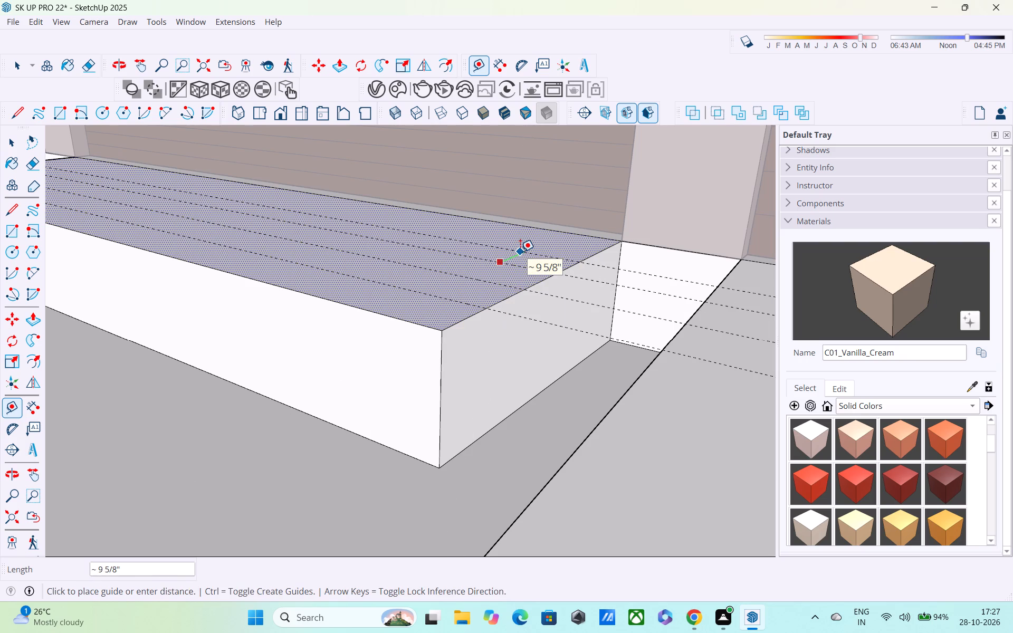
{"action": "type", "text": "1'"}
{"action": "key", "text": "Return"}
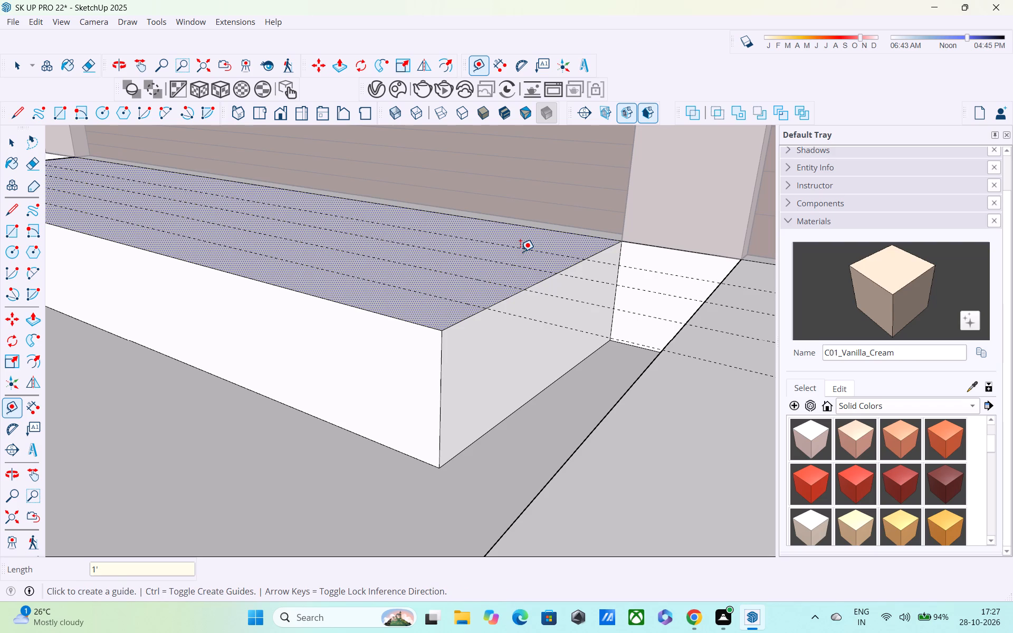
Draw lines along the two front guides between the side edges of the raised block's top face.
{"action": "scroll", "coordinate": [519, 253], "scroll_direction": "down", "scroll_amount": 1}
{"action": "middle_click_drag", "start_coordinate": [519, 253], "coordinate": [574, 414]}
{"action": "scroll", "coordinate": [575, 357], "scroll_direction": "down", "scroll_amount": 5}
{"action": "middle_click_drag", "start_coordinate": [574, 354], "coordinate": [579, 319]}
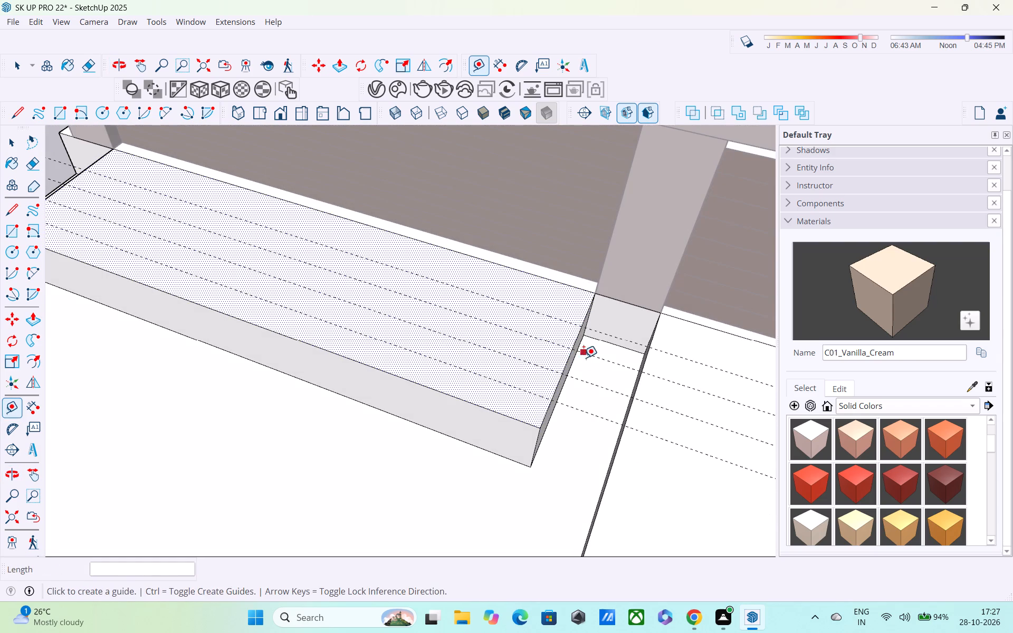
{"action": "key", "text": "space"}
{"action": "key", "text": "l"}
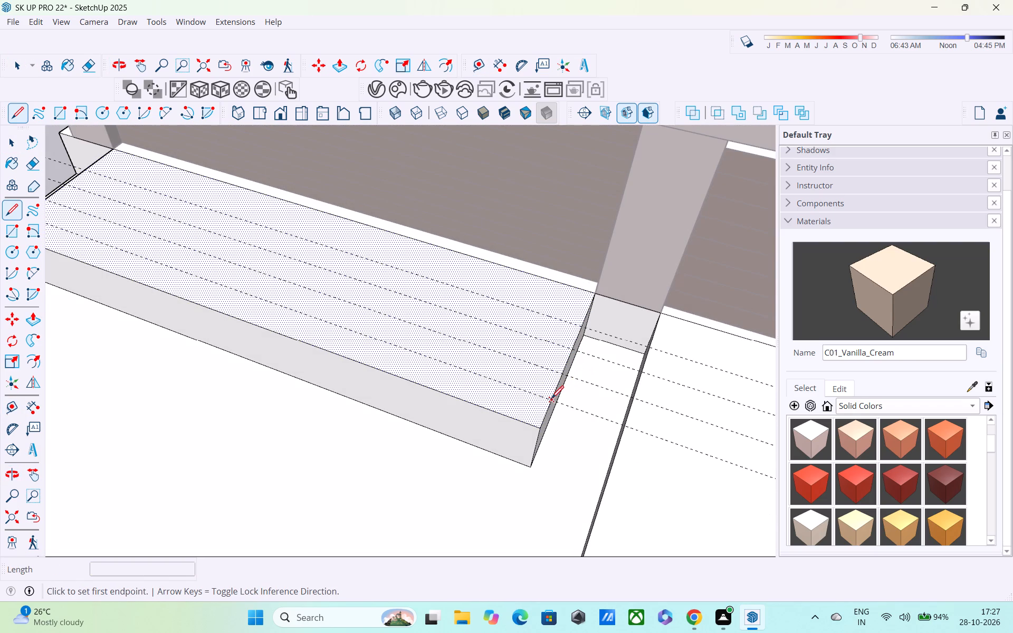
{"action": "left_click", "coordinate": [551, 399]}
{"action": "middle_click_drag", "start_coordinate": [481, 366], "coordinate": [945, 420], "text": "shift"}
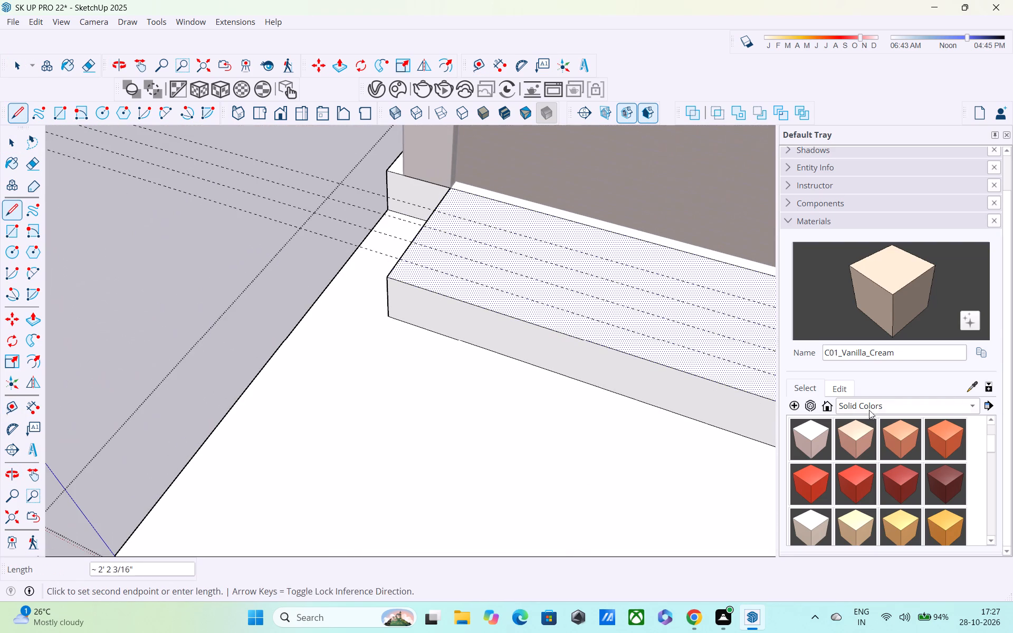
{"action": "left_click", "coordinate": [402, 262]}
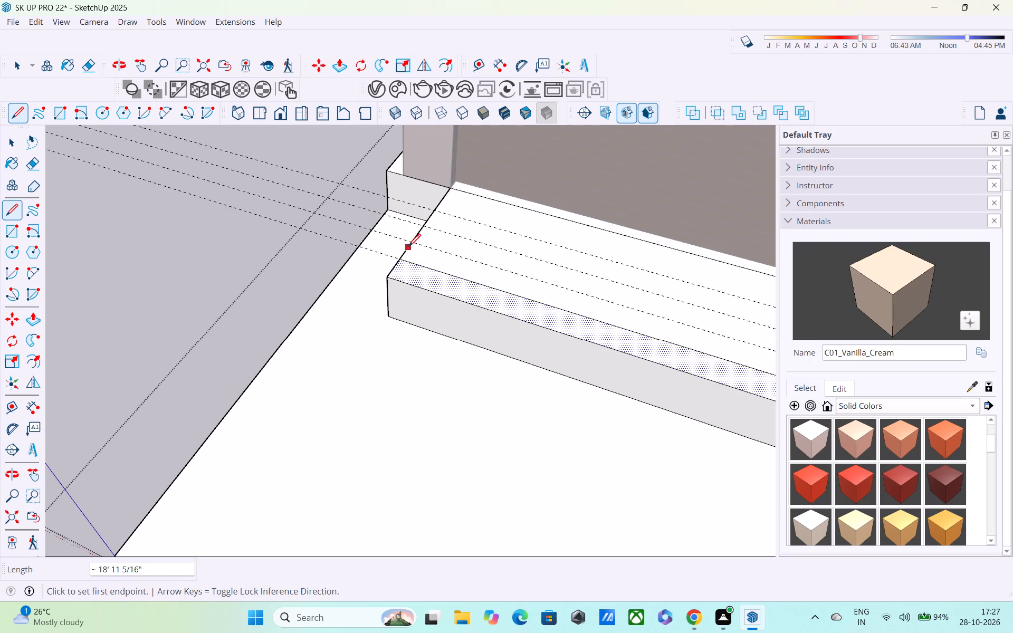
{"action": "left_click", "coordinate": [415, 243]}
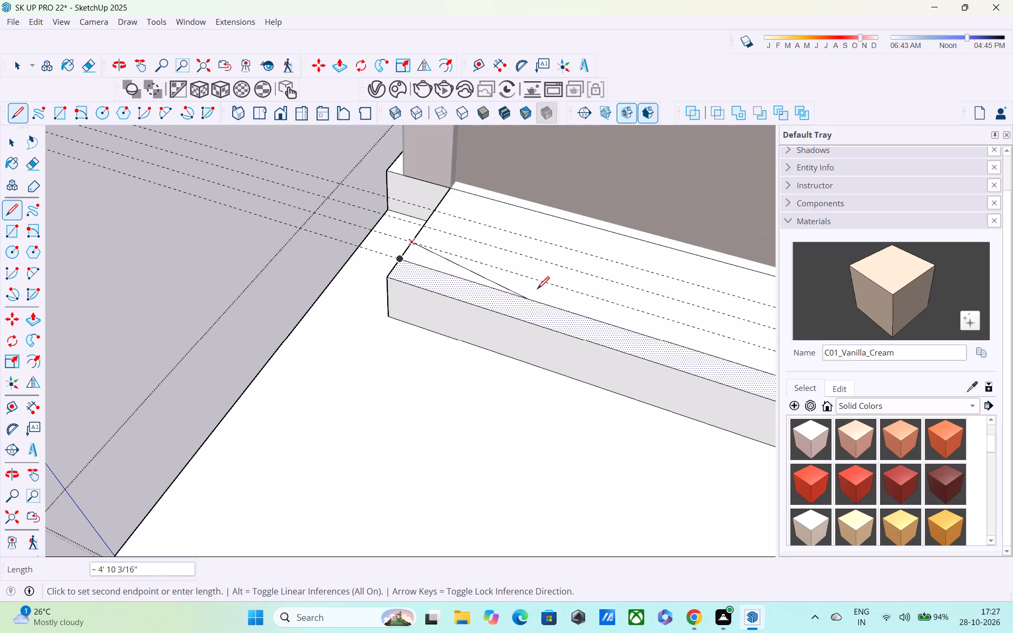
{"action": "middle_click_drag", "start_coordinate": [540, 292], "coordinate": [243, 283]}
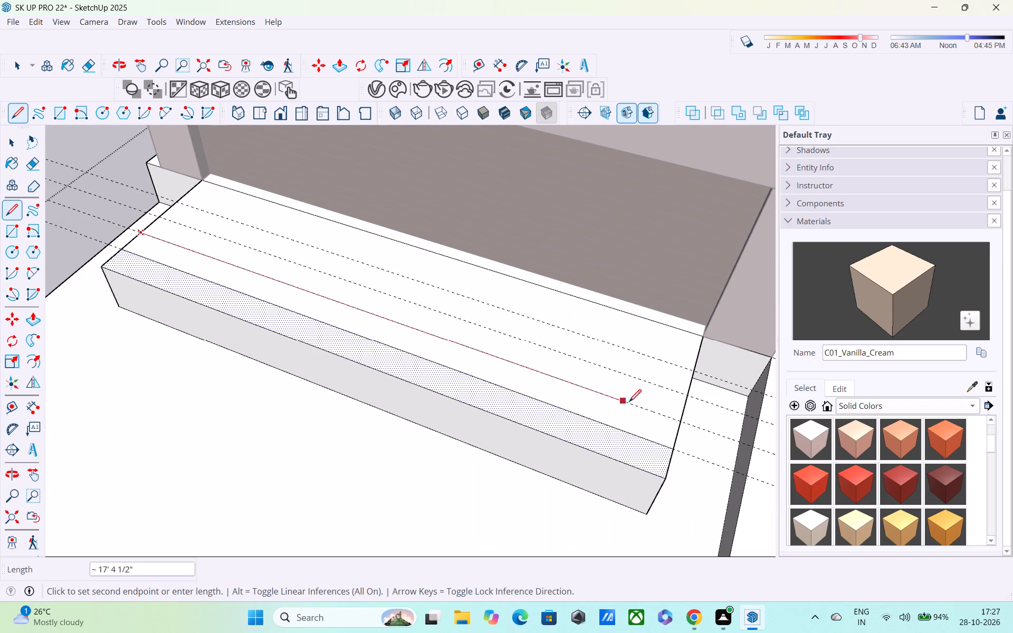
{"action": "left_click", "coordinate": [678, 419]}
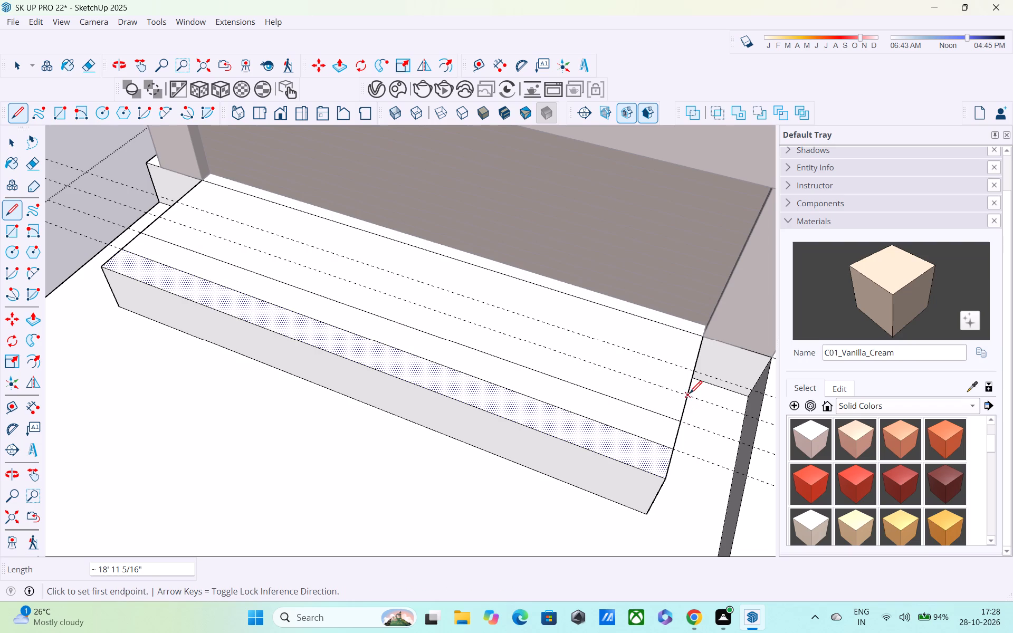
Draw lines along the two rear guides between the side edges of the raised block's top face.
{"action": "left_click", "coordinate": [690, 395]}
{"action": "middle_click_drag", "start_coordinate": [607, 363], "coordinate": [844, 435], "text": "shift"}
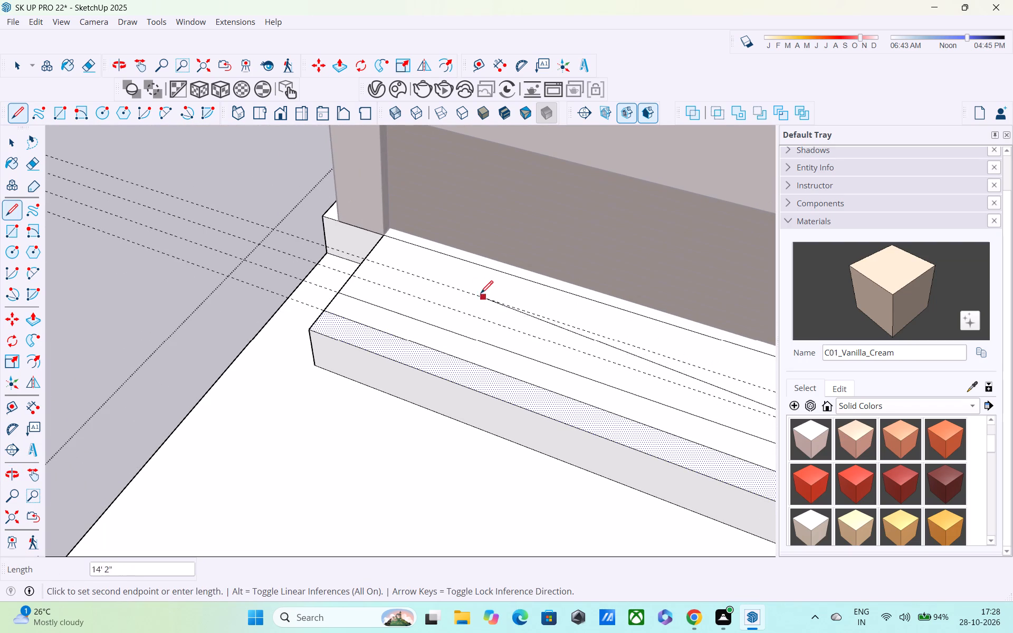
{"action": "left_click", "coordinate": [353, 275]}
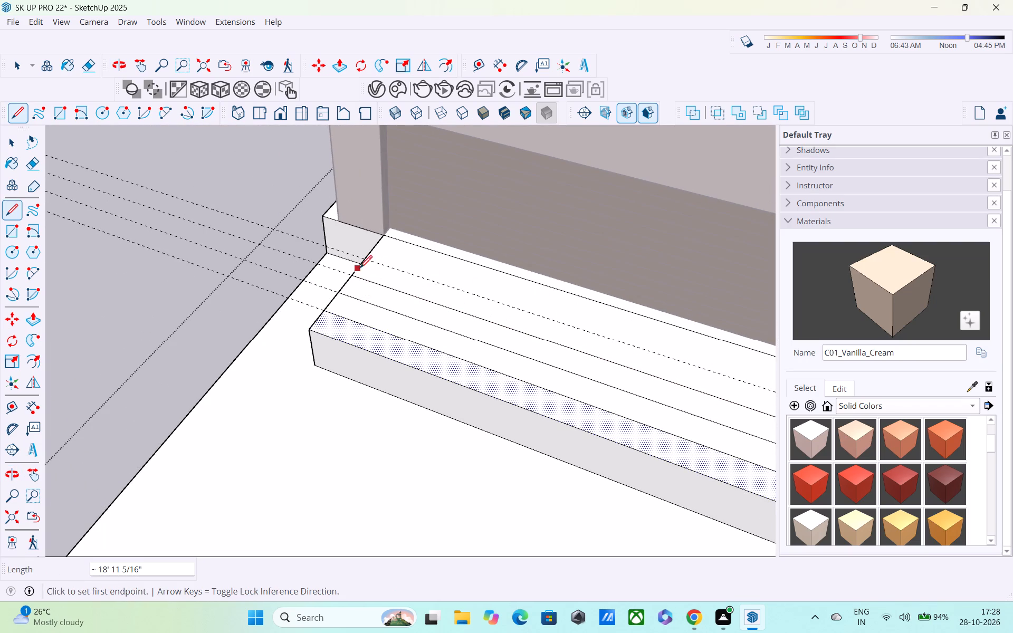
{"action": "left_click", "coordinate": [365, 260]}
{"action": "middle_click_drag", "start_coordinate": [517, 300], "coordinate": [266, 219]}
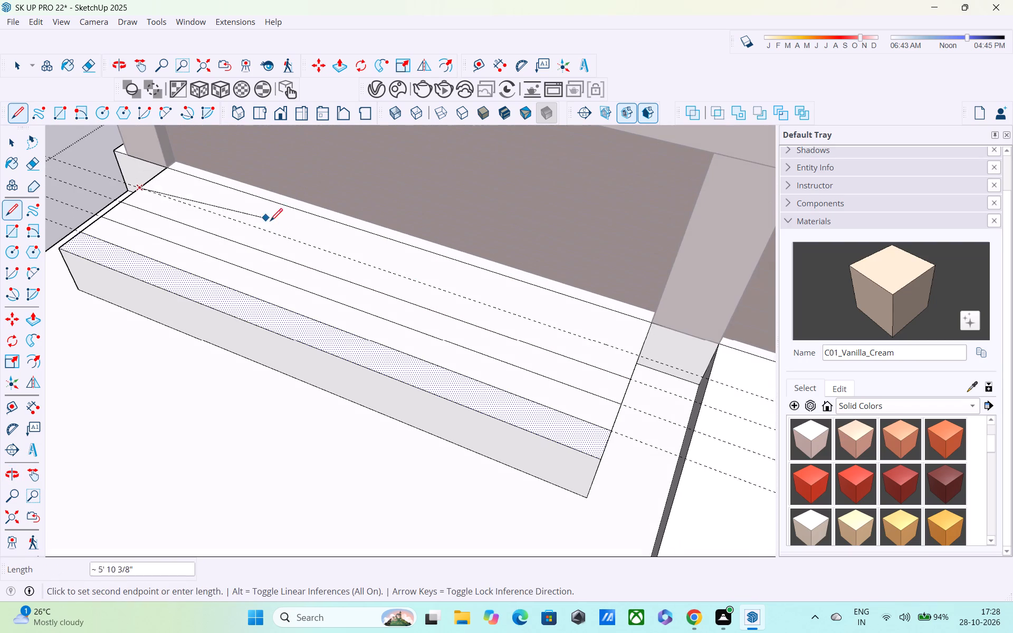
{"action": "left_click", "coordinate": [643, 356]}
Push the front strip of the raised block down about 1' 8 5/8" to form the lowest step.
{"action": "key", "text": "space"}
{"action": "key", "text": "p"}
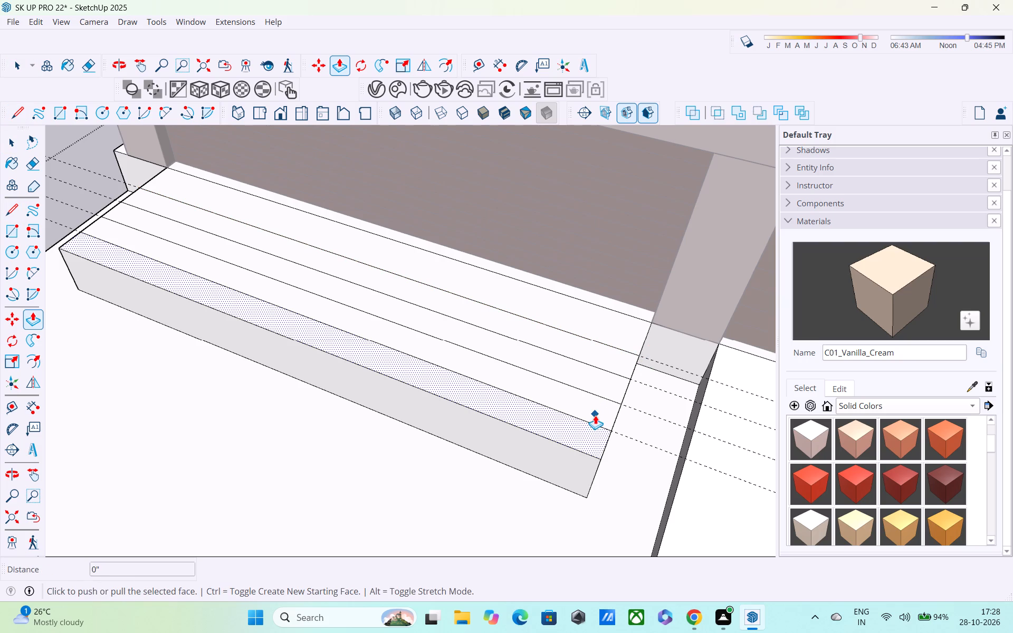
{"action": "left_click", "coordinate": [577, 435]}
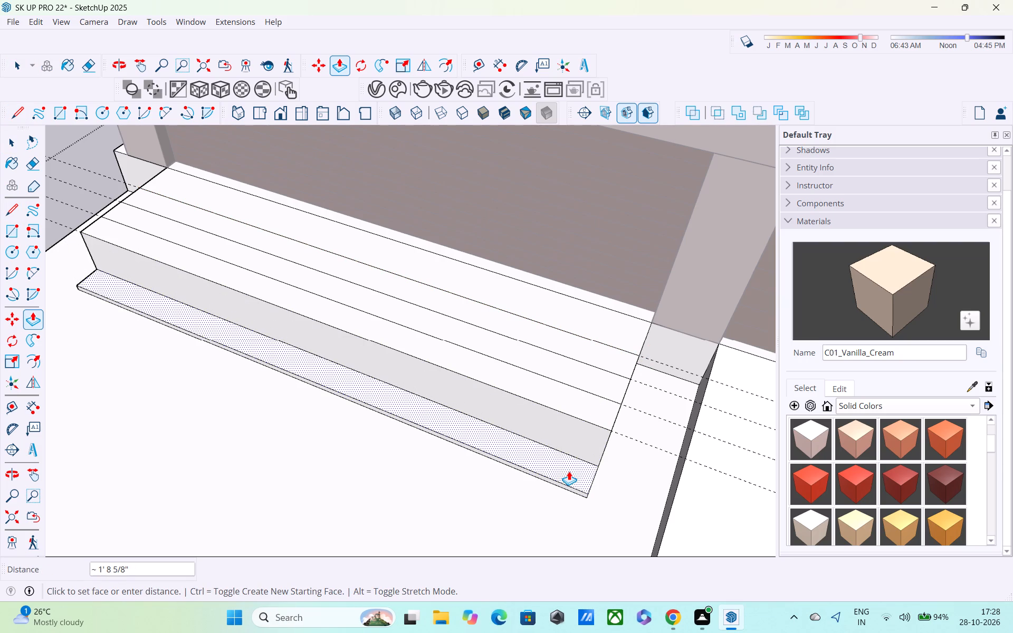
{"action": "left_click", "coordinate": [569, 471]}
{"action": "left_click", "coordinate": [594, 405]}
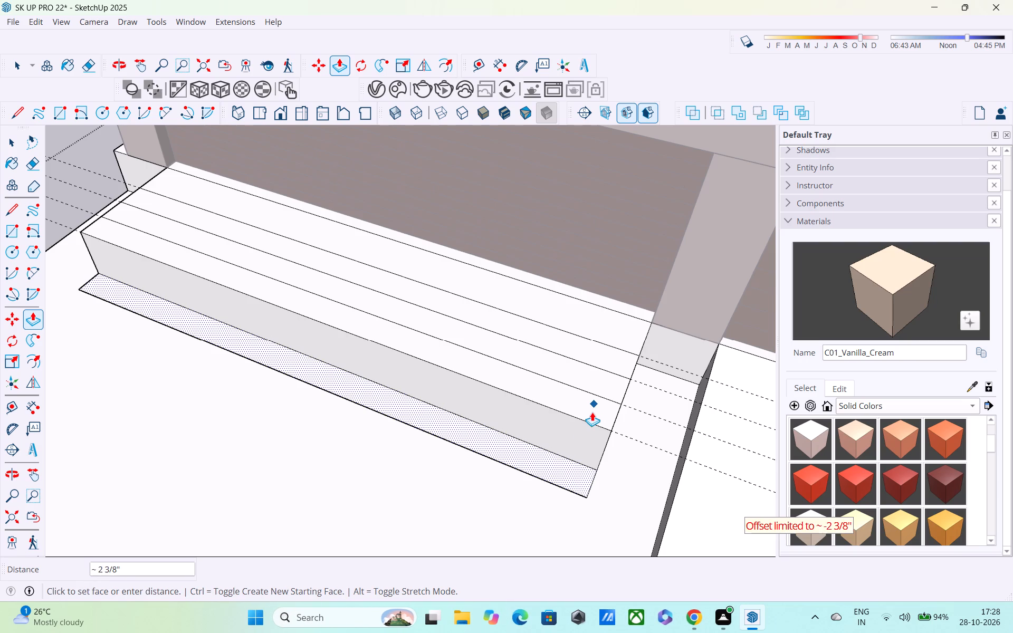
{"action": "key", "text": "Escape"}
Push the second strip from the front down about 6 1/2", and push it down about 5 3/8" more.
{"action": "left_click", "coordinate": [595, 405]}
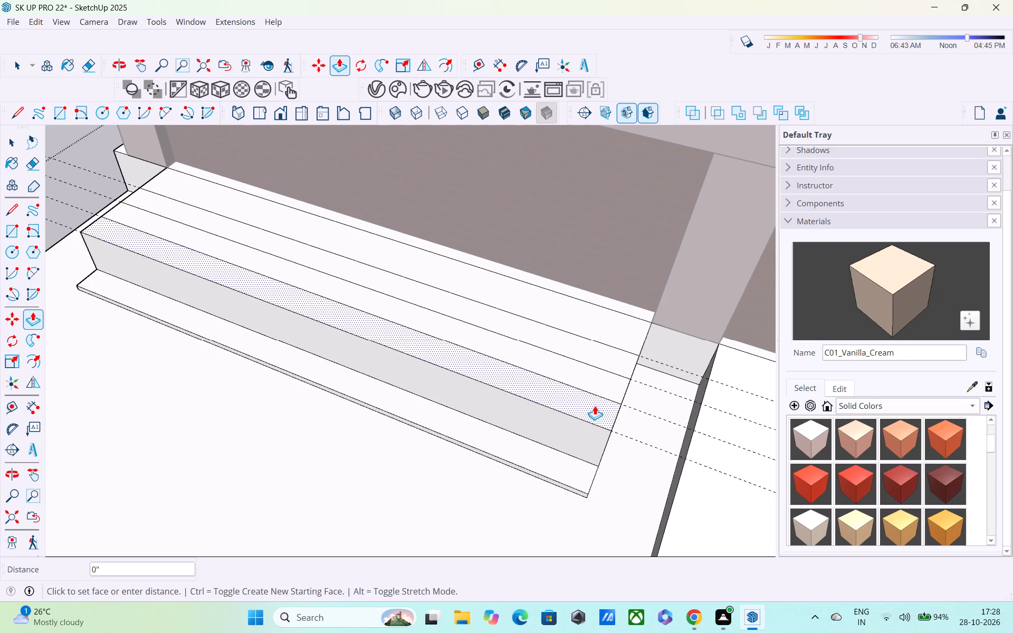
{"action": "left_click_drag", "start_coordinate": [595, 418], "coordinate": [598, 410]}
{"action": "middle_click_drag", "start_coordinate": [599, 409], "coordinate": [635, 312]}
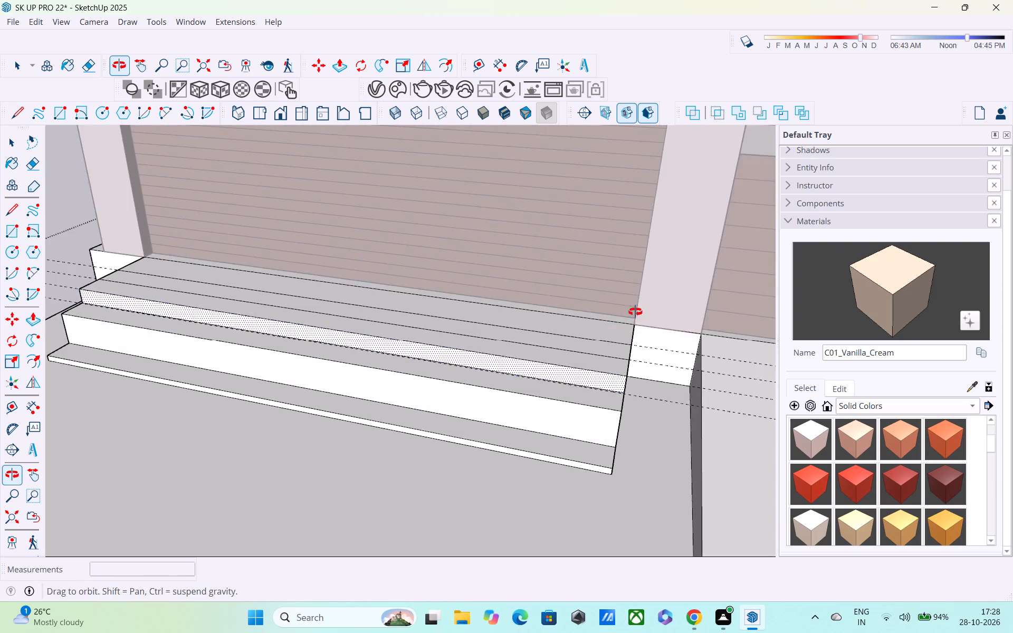
{"action": "middle_click_drag", "start_coordinate": [635, 312], "coordinate": [636, 310]}
{"action": "scroll", "coordinate": [637, 310], "scroll_direction": "up", "scroll_amount": 1}
{"action": "middle_click_drag", "start_coordinate": [624, 350], "coordinate": [537, 295]}
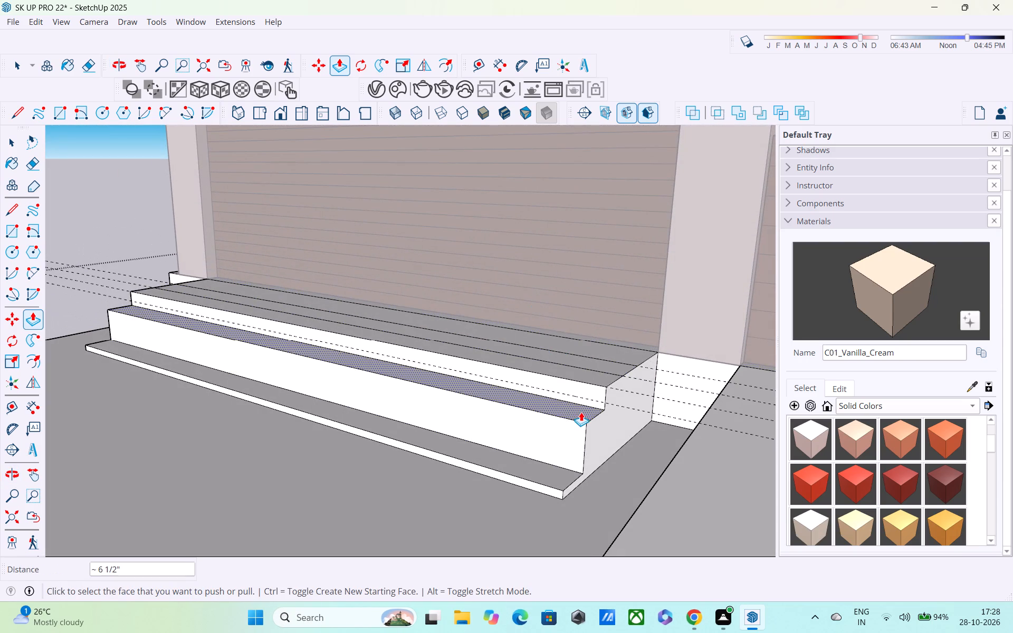
{"action": "left_click", "coordinate": [581, 409]}
{"action": "left_click", "coordinate": [580, 427]}
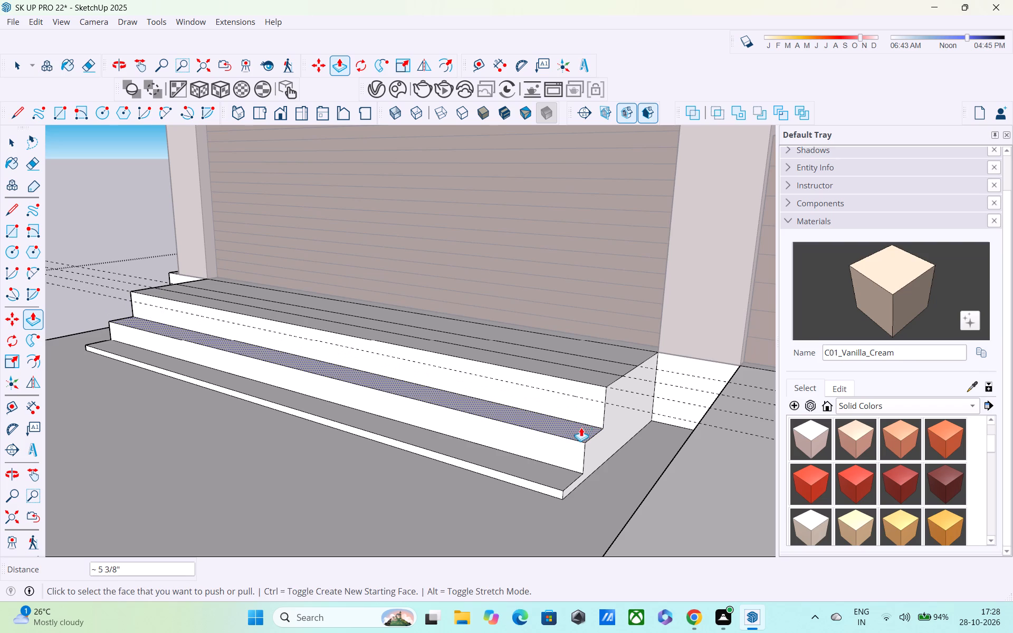
Push the third strip from the front down about 4 11/16" to form the upper step.
{"action": "left_click", "coordinate": [598, 376]}
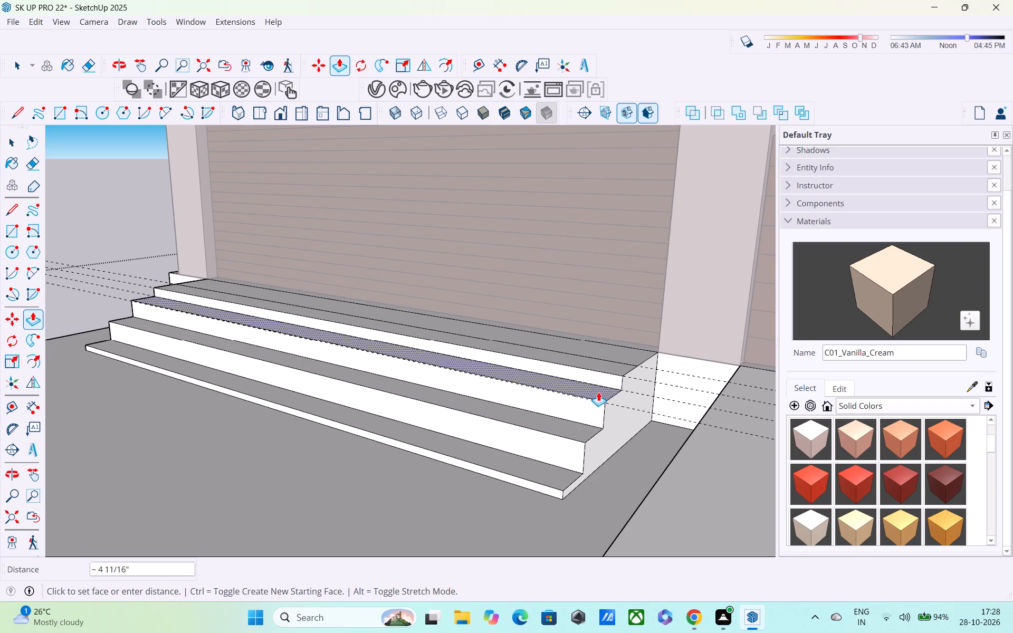
{"action": "left_click", "coordinate": [598, 395]}
{"action": "scroll", "coordinate": [597, 423], "scroll_direction": "down", "scroll_amount": 2}
{"action": "middle_click_drag", "start_coordinate": [616, 415], "coordinate": [628, 401]}
{"action": "key", "text": "space"}
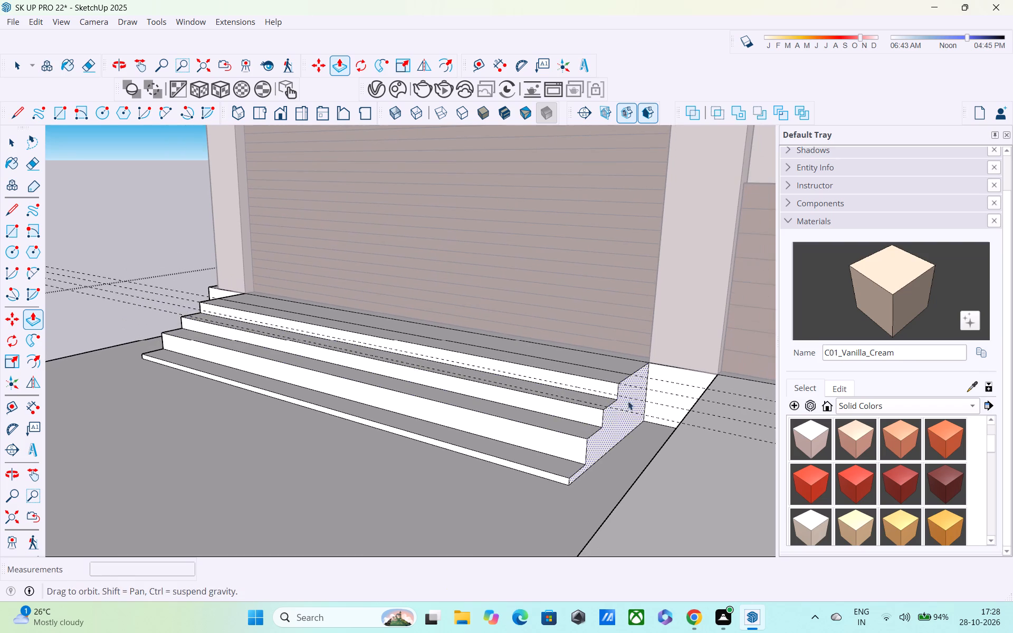
Delete the four parallel guides running across the steps, working inside the base slab group.
{"action": "middle_click_drag", "start_coordinate": [628, 401], "coordinate": [656, 376]}
{"action": "scroll", "coordinate": [646, 374], "scroll_direction": "down", "scroll_amount": 4}
{"action": "left_click", "coordinate": [137, 241]}
{"action": "left_click_drag", "start_coordinate": [165, 267], "coordinate": [117, 318]}
{"action": "left_click", "coordinate": [167, 274]}
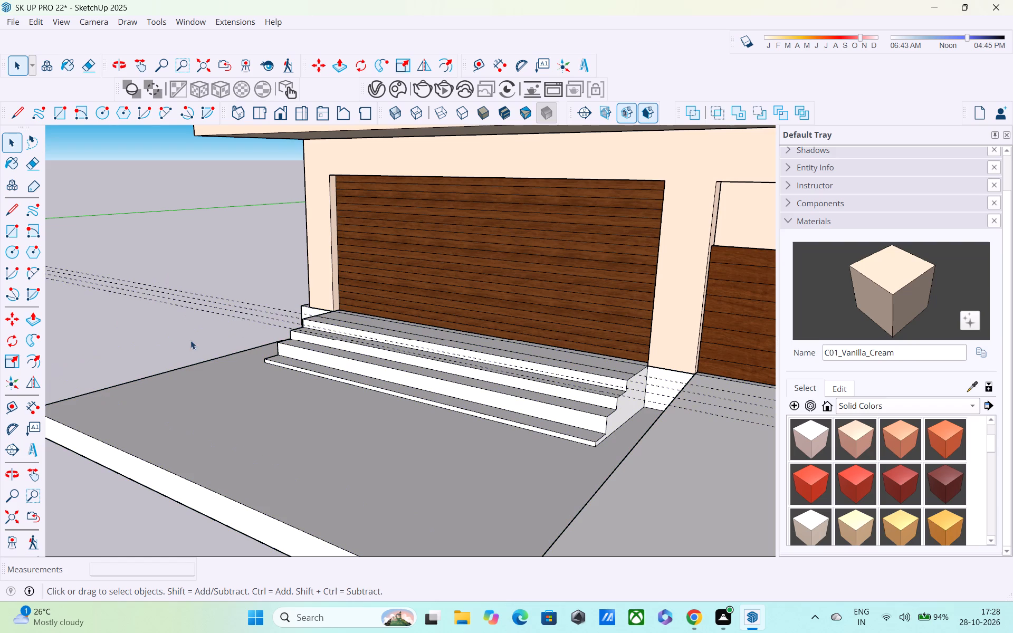
{"action": "double_click", "coordinate": [200, 418]}
{"action": "left_click_drag", "start_coordinate": [197, 267], "coordinate": [113, 316]}
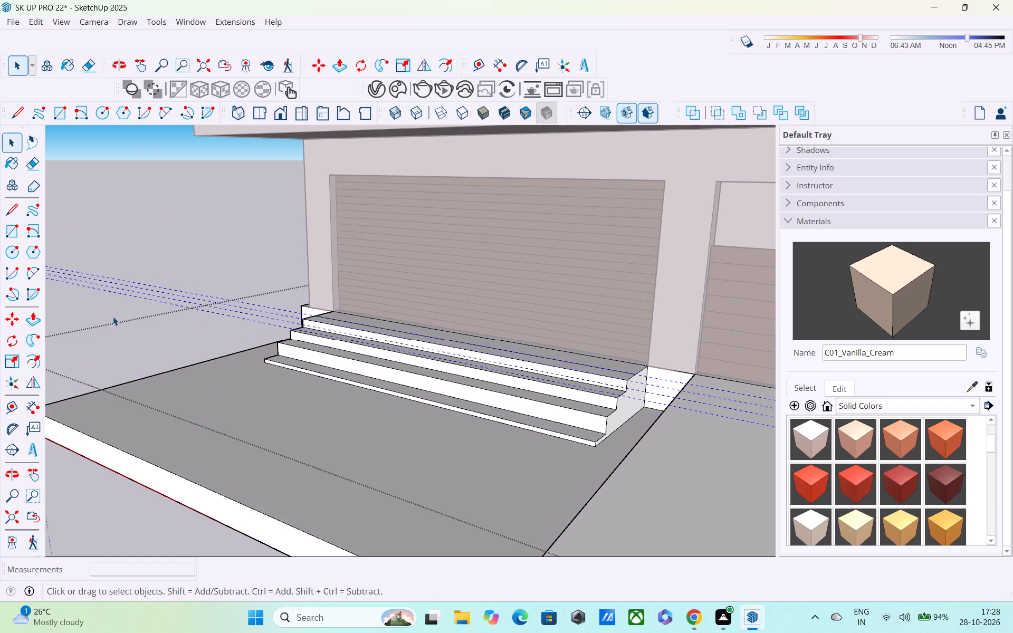
{"action": "key", "text": "Delete"}
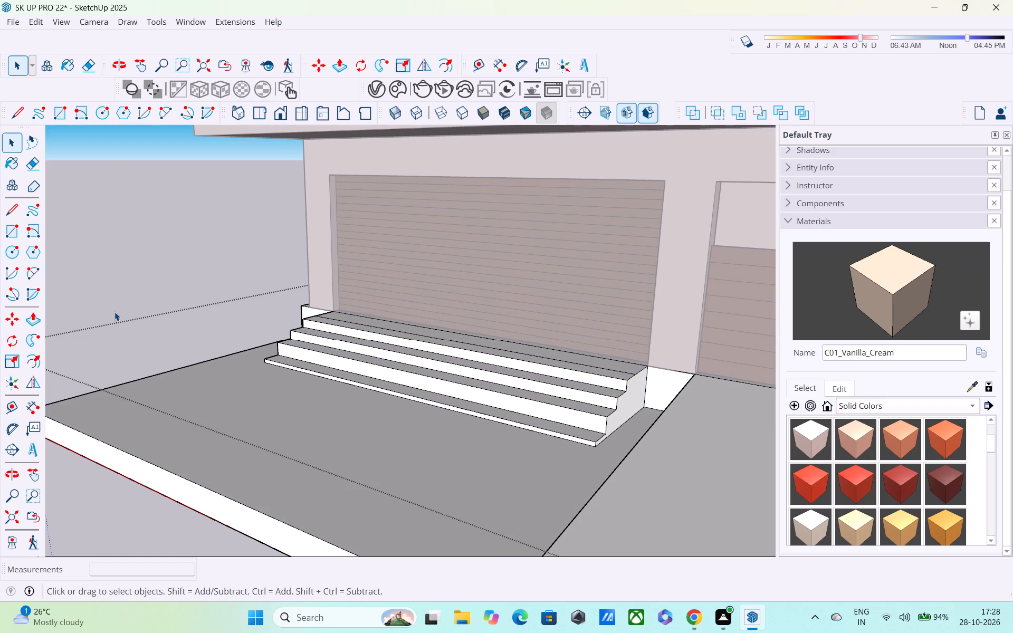
Extend the steps' ramp-side end face 2' outward until it meets the ramp's edge.
{"action": "middle_click_drag", "start_coordinate": [613, 422], "coordinate": [555, 405]}
{"action": "scroll", "coordinate": [610, 420], "scroll_direction": "up", "scroll_amount": 1}
{"action": "scroll", "coordinate": [657, 424], "scroll_direction": "up", "scroll_amount": 6}
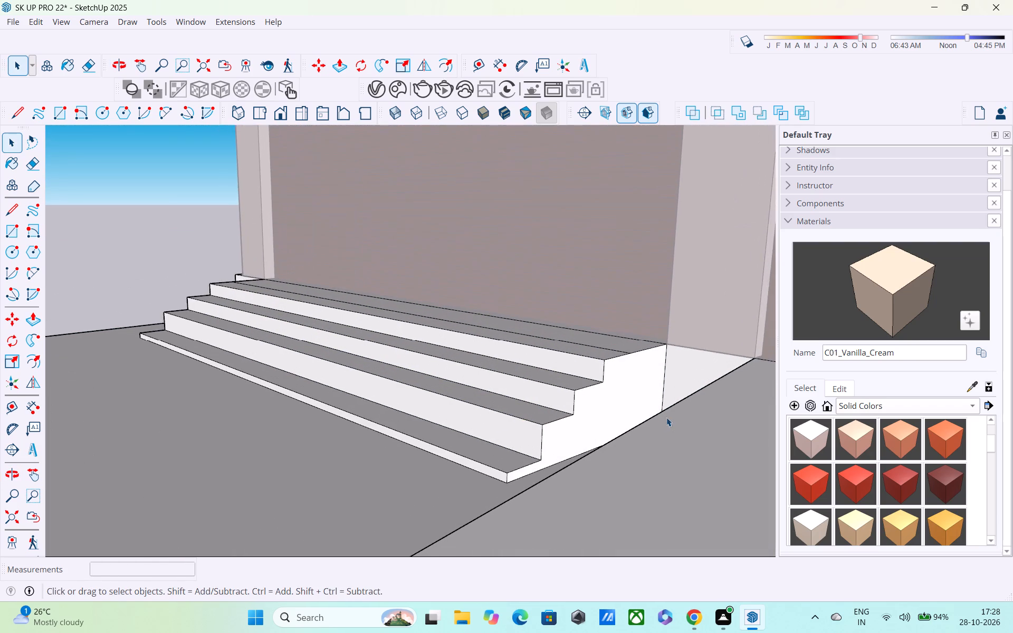
{"action": "scroll", "coordinate": [666, 417], "scroll_direction": "up", "scroll_amount": 1}
{"action": "key", "text": "p"}
{"action": "left_click", "coordinate": [623, 370]}
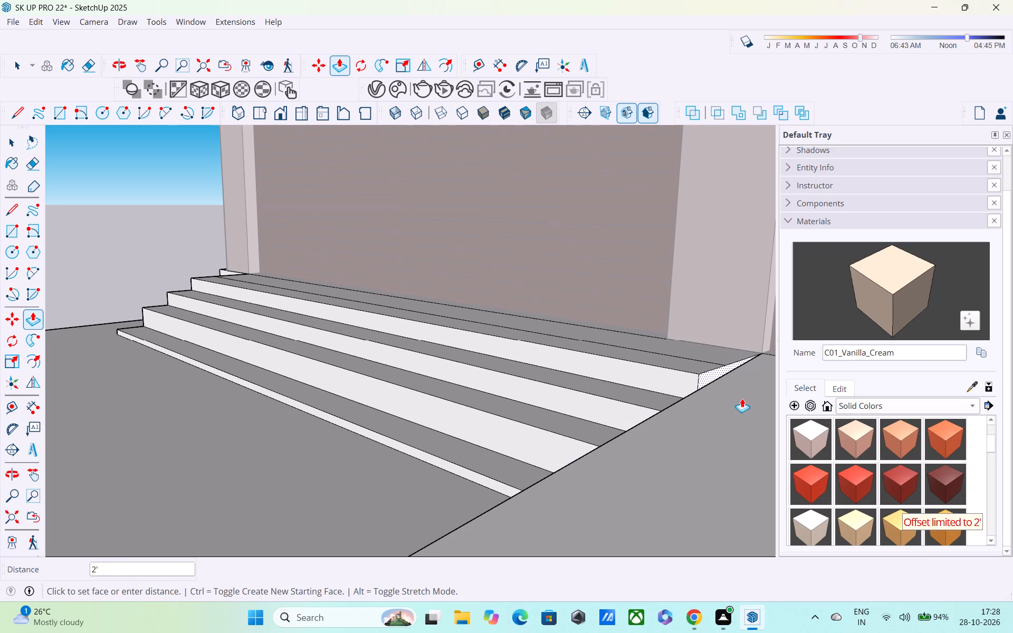
{"action": "left_click", "coordinate": [742, 398]}
Delete the dividing line on the top landing to merge its two strips into one face.
{"action": "middle_click_drag", "start_coordinate": [664, 384], "coordinate": [699, 492]}
{"action": "scroll", "coordinate": [673, 349], "scroll_direction": "down", "scroll_amount": 5}
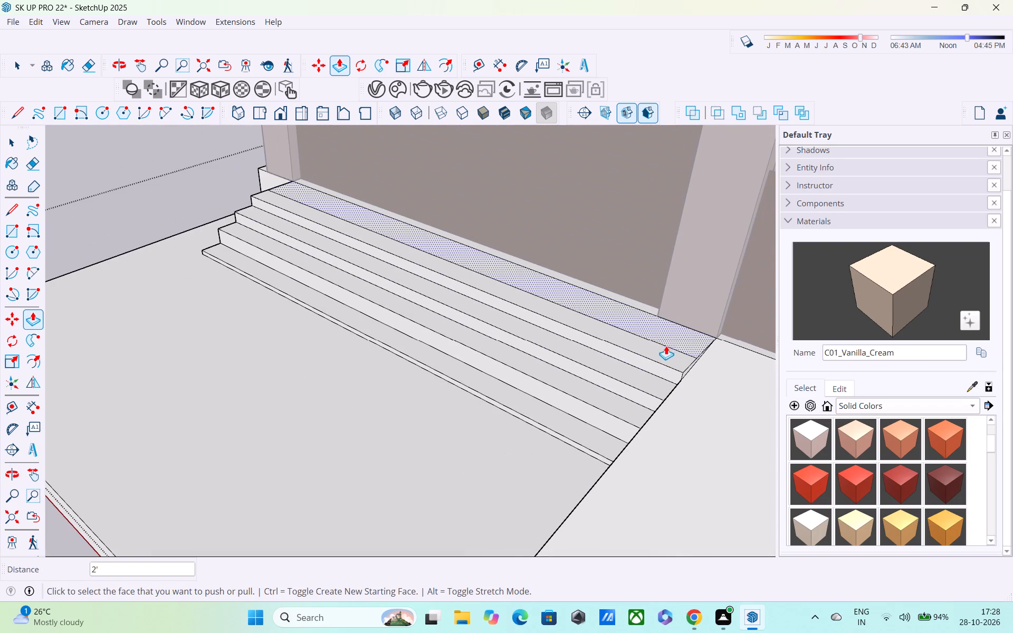
{"action": "key", "text": "space"}
{"action": "left_click", "coordinate": [645, 339]}
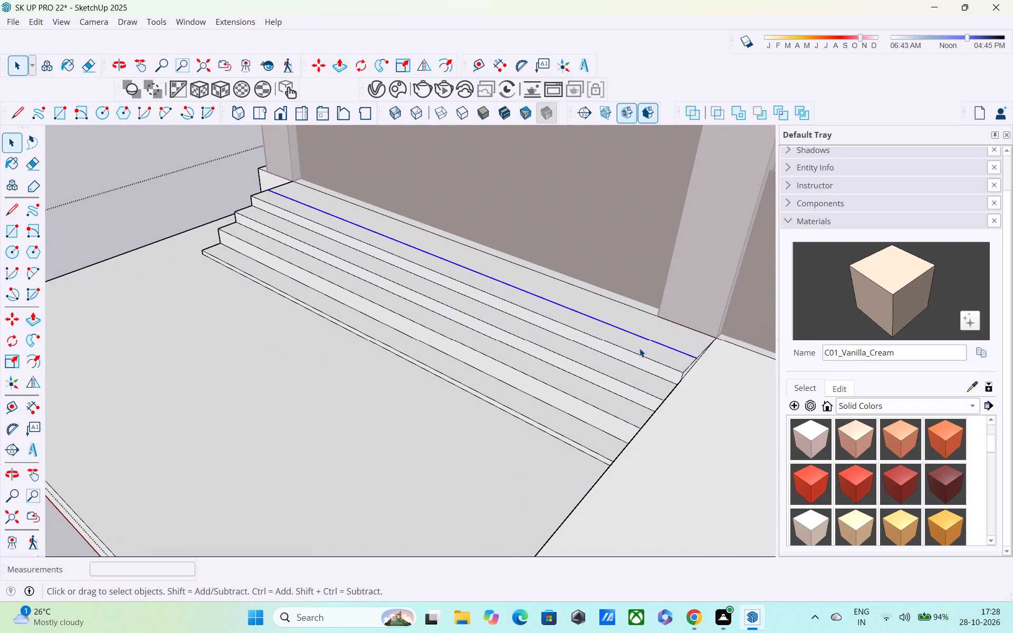
{"action": "middle_click_drag", "start_coordinate": [638, 346], "coordinate": [638, 311]}
{"action": "scroll", "coordinate": [638, 311], "scroll_direction": "up", "scroll_amount": 5}
{"action": "scroll", "coordinate": [603, 367], "scroll_direction": "up", "scroll_amount": 1}
{"action": "middle_click_drag", "start_coordinate": [601, 365], "coordinate": [615, 309]}
{"action": "scroll", "coordinate": [616, 315], "scroll_direction": "down", "scroll_amount": 6}
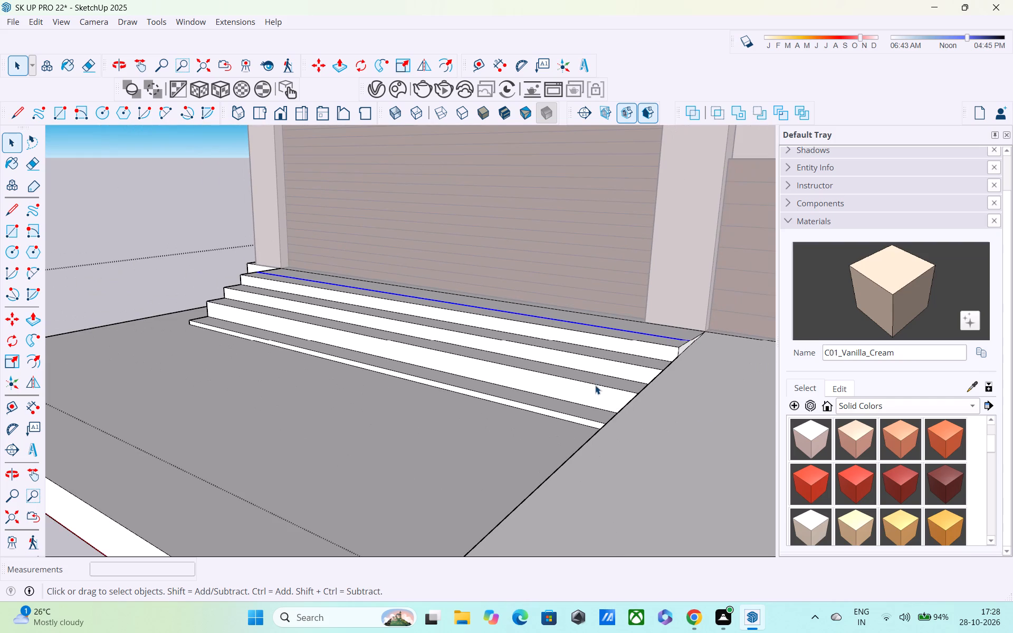
{"action": "key", "text": "Delete"}
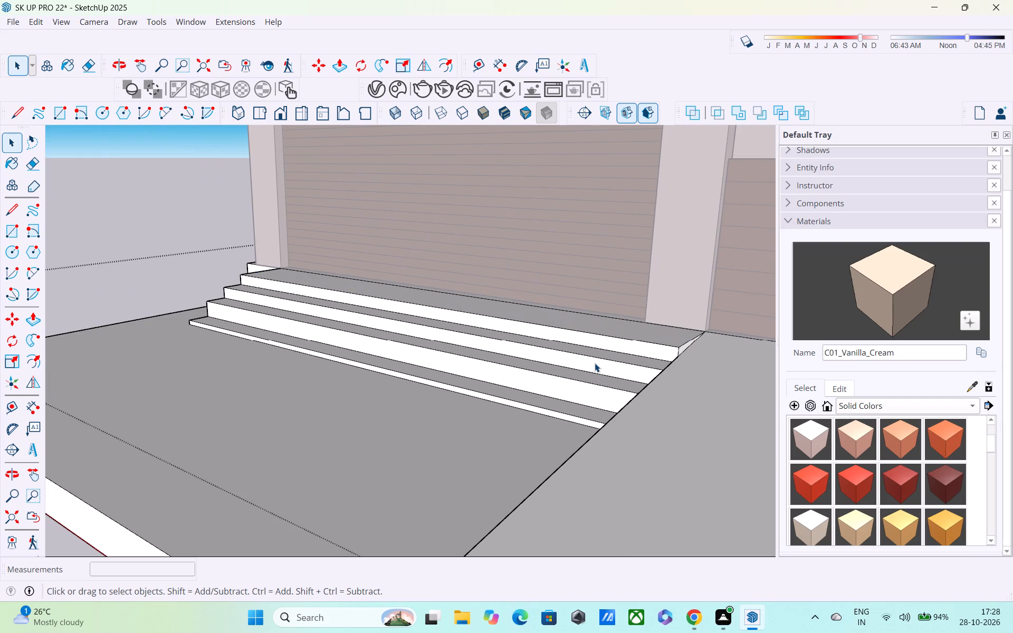
Extend the steps' other end face 2' 9" outward to the slab's outer side edge, and exit the base group.
{"action": "scroll", "coordinate": [595, 363], "scroll_direction": "down", "scroll_amount": 3}
{"action": "middle_click_drag", "start_coordinate": [595, 363], "coordinate": [614, 326]}
{"action": "scroll", "coordinate": [587, 343], "scroll_direction": "down", "scroll_amount": 4}
{"action": "middle_click_drag", "start_coordinate": [529, 368], "coordinate": [893, 424]}
{"action": "scroll", "coordinate": [893, 424], "scroll_direction": "up", "scroll_amount": 1}
{"action": "middle_click_drag", "start_coordinate": [90, 324], "coordinate": [222, 339]}
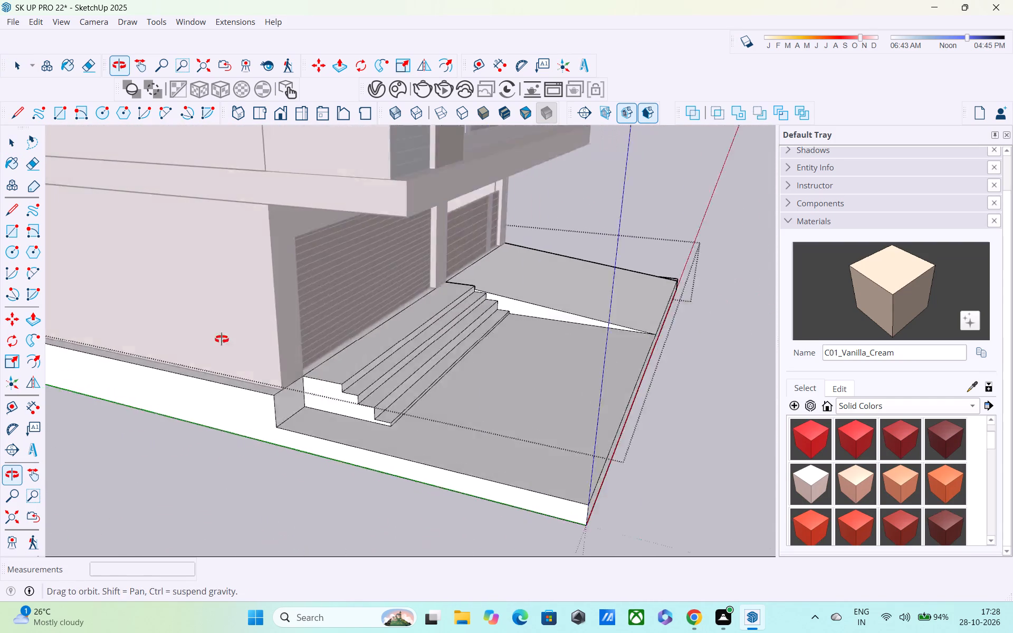
{"action": "middle_click_drag", "start_coordinate": [222, 339], "coordinate": [312, 339]}
{"action": "left_click", "coordinate": [489, 405]}
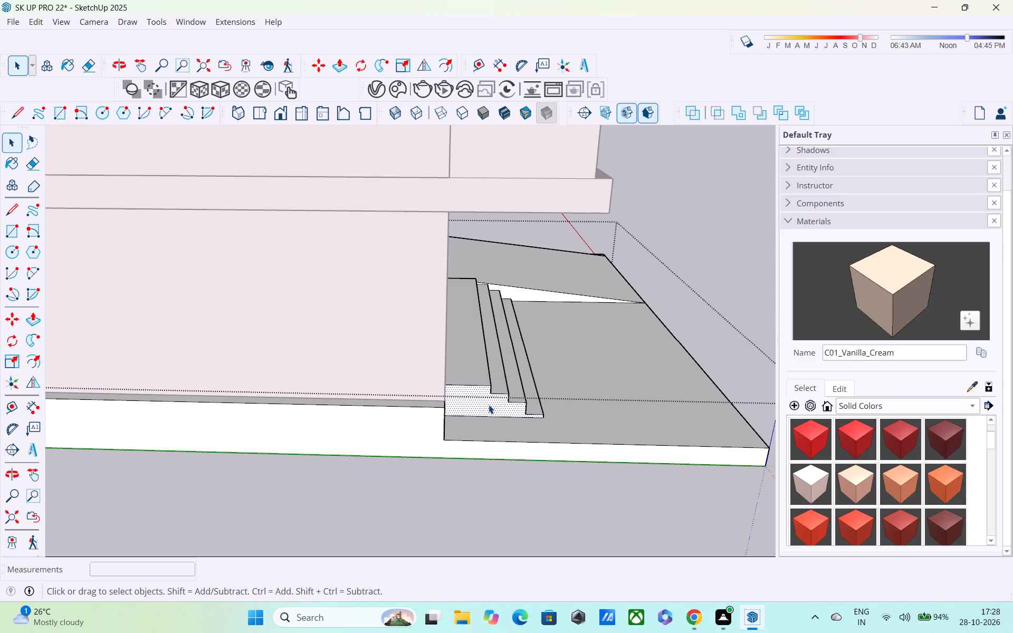
{"action": "key", "text": "p"}
{"action": "left_click", "coordinate": [489, 414]}
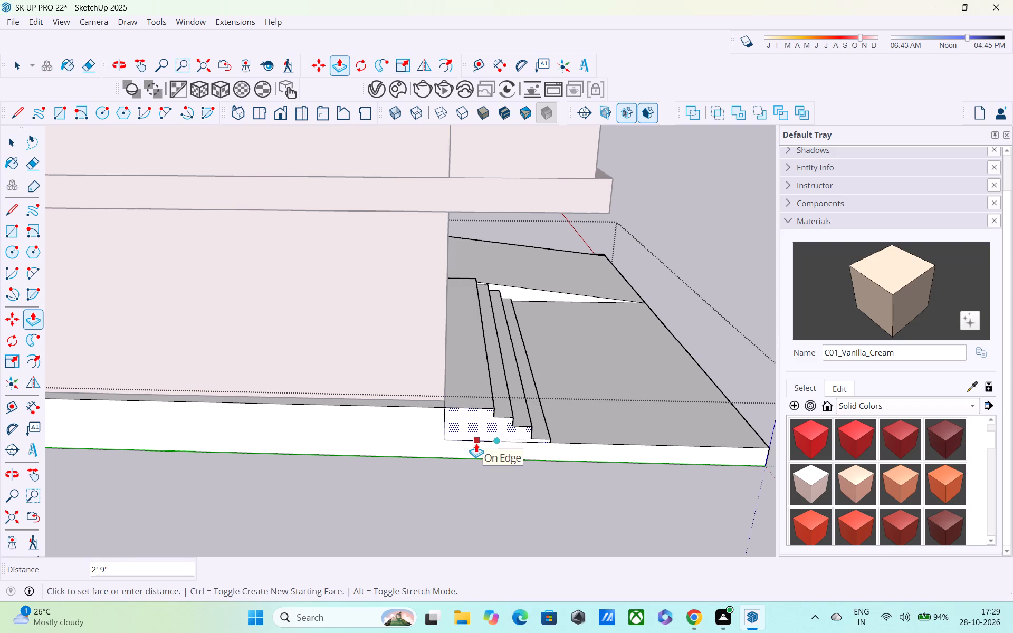
{"action": "left_click", "coordinate": [475, 443]}
{"action": "scroll", "coordinate": [477, 424], "scroll_direction": "down", "scroll_amount": 4}
{"action": "middle_click_drag", "start_coordinate": [477, 424], "coordinate": [259, 354]}
{"action": "scroll", "coordinate": [259, 354], "scroll_direction": "up", "scroll_amount": 1}
{"action": "scroll", "coordinate": [259, 354], "scroll_direction": "down", "scroll_amount": 5}
{"action": "key", "text": "space"}
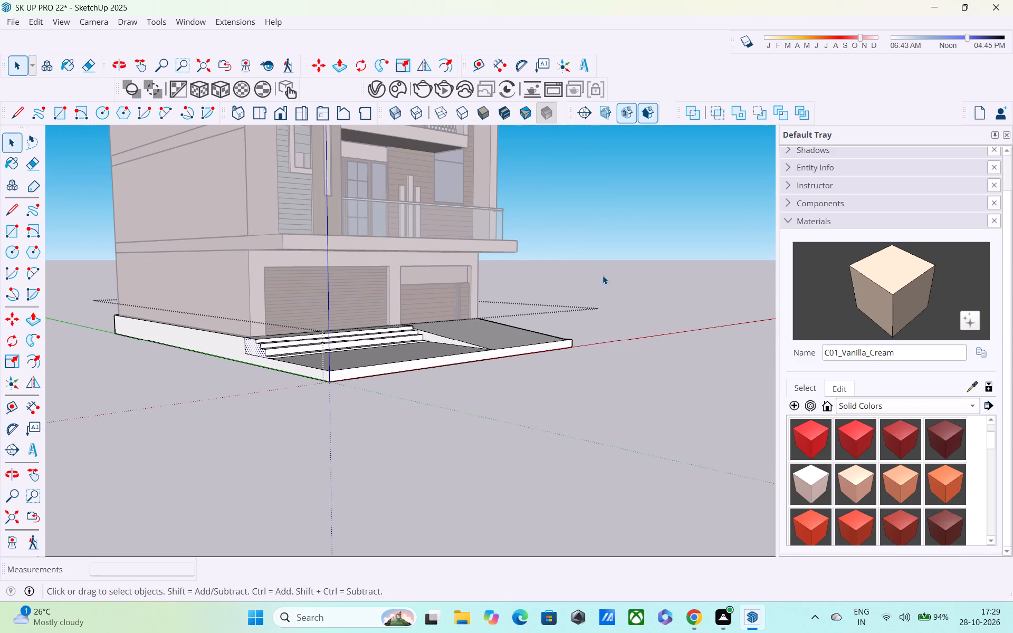
{"action": "left_click", "coordinate": [604, 271]}
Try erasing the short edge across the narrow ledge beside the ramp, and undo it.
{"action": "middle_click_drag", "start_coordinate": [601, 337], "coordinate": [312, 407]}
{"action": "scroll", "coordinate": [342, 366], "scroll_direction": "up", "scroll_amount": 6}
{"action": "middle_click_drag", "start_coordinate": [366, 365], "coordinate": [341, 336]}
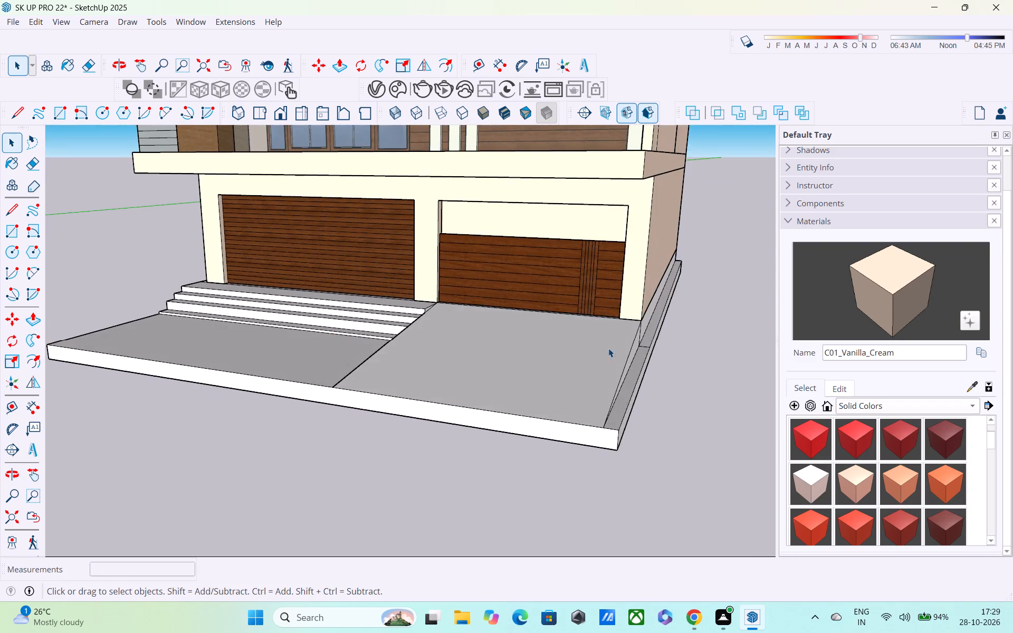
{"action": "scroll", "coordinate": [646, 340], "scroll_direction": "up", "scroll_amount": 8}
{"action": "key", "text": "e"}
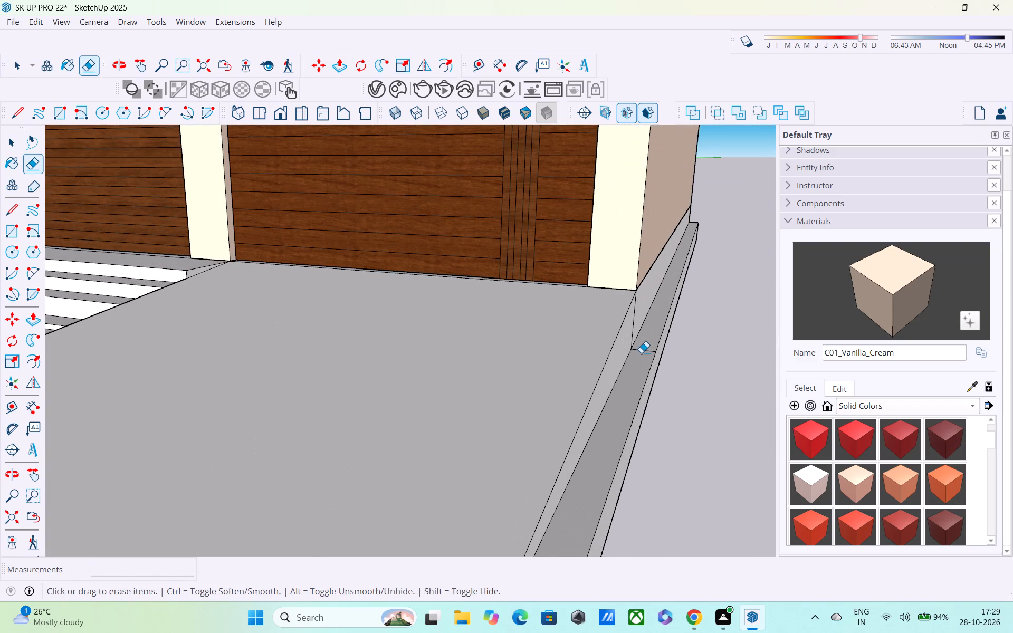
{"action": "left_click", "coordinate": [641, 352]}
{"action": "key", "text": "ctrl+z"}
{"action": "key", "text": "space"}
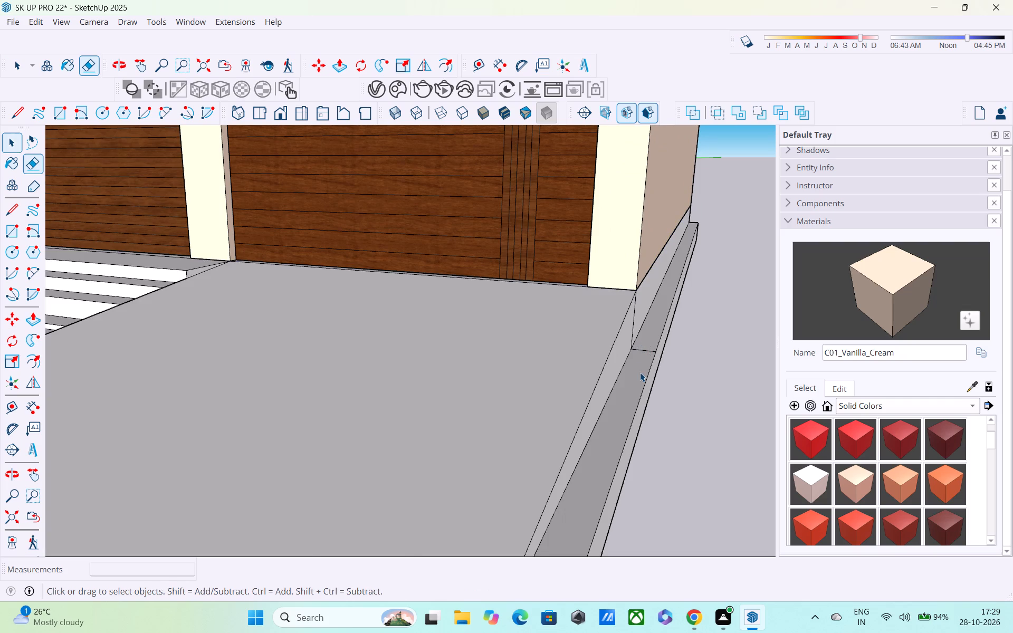
Inside the base group, try erasing the ledge's short cross edge, undo it, and erase the upright edge on the ramp's side face at the house corner.
{"action": "double_click", "coordinate": [640, 372]}
{"action": "key", "text": "e"}
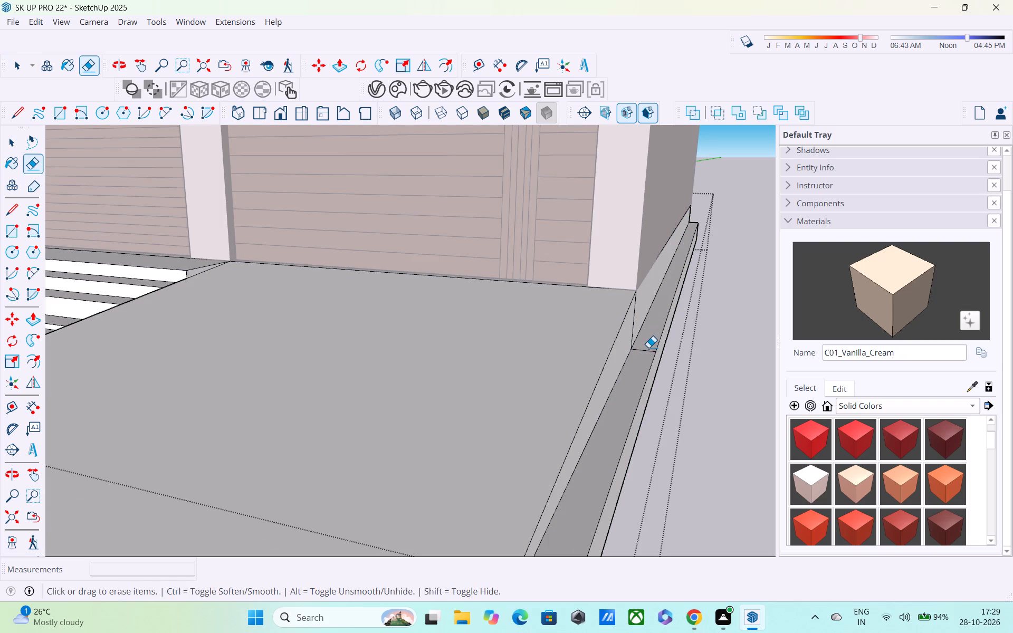
{"action": "left_click", "coordinate": [647, 351]}
{"action": "key", "text": "ctrl+z"}
{"action": "scroll", "coordinate": [648, 346], "scroll_direction": "up", "scroll_amount": 3}
{"action": "left_click", "coordinate": [631, 293]}
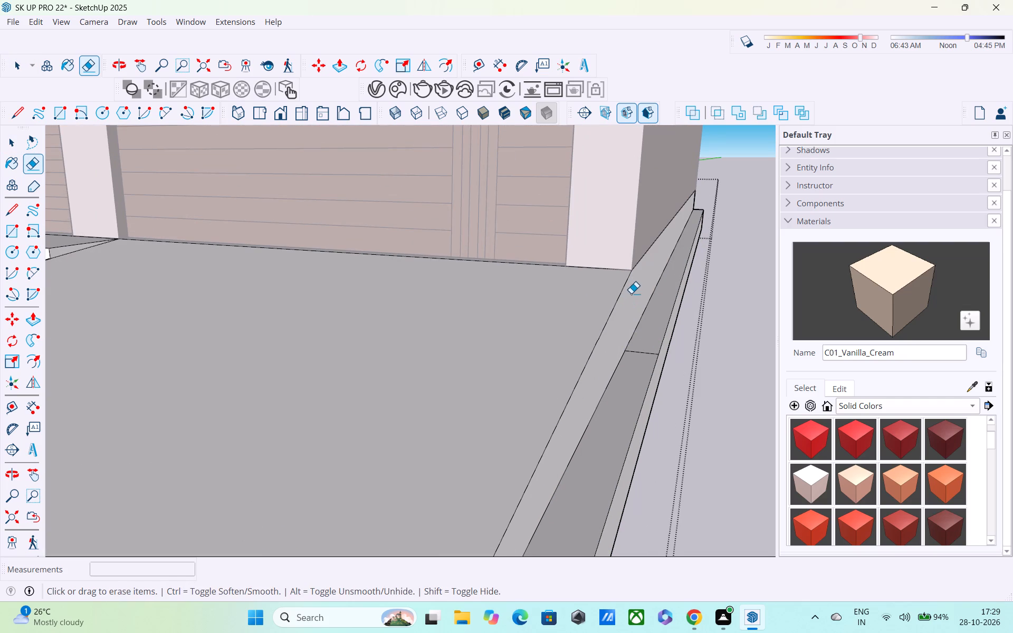
{"action": "scroll", "coordinate": [635, 363], "scroll_direction": "down", "scroll_amount": 2}
{"action": "scroll", "coordinate": [689, 407], "scroll_direction": "down", "scroll_amount": 4}
{"action": "key", "text": "space"}
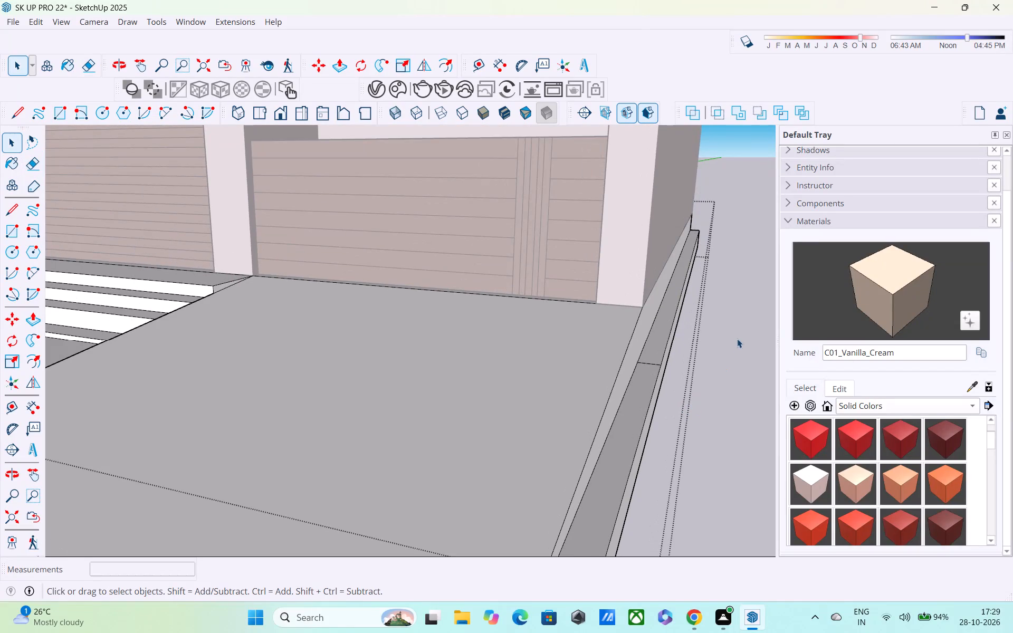
{"action": "left_click", "coordinate": [737, 339]}
Examine the steps, ramp, side ledge and front slab from the front, from both sides and against the whole house.
{"action": "scroll", "coordinate": [286, 443], "scroll_direction": "down", "scroll_amount": 1}
{"action": "middle_click_drag", "start_coordinate": [297, 443], "coordinate": [619, 392]}
{"action": "scroll", "coordinate": [496, 404], "scroll_direction": "down", "scroll_amount": 4}
{"action": "middle_click_drag", "start_coordinate": [420, 450], "coordinate": [330, 473]}
{"action": "scroll", "coordinate": [313, 442], "scroll_direction": "down", "scroll_amount": 6}
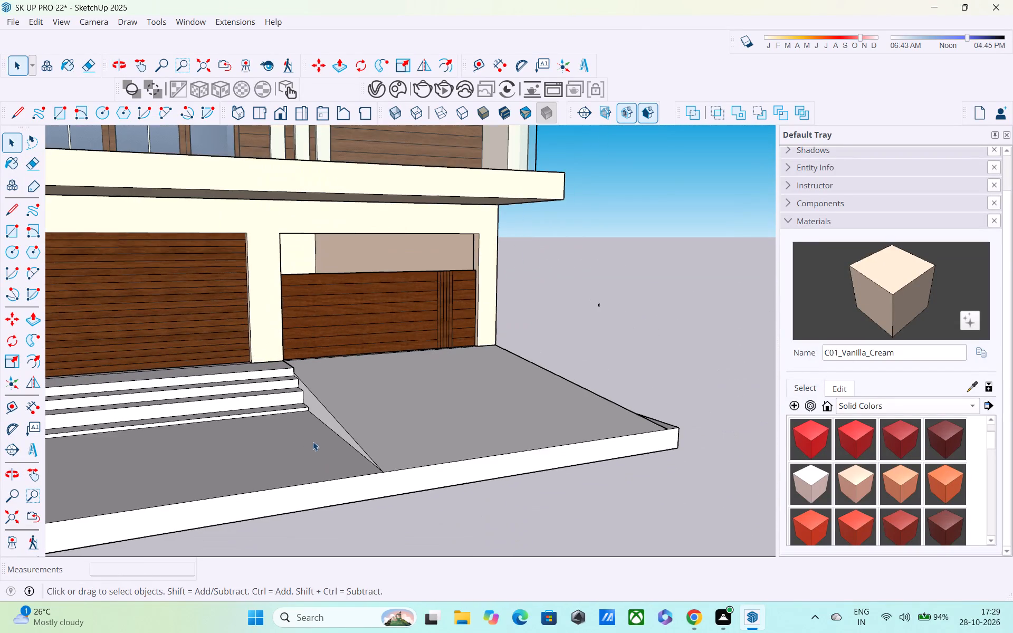
{"action": "middle_click_drag", "start_coordinate": [400, 431], "coordinate": [209, 429], "text": "shift"}
{"action": "scroll", "coordinate": [396, 431], "scroll_direction": "down", "scroll_amount": 1, "text": "shift"}
{"action": "scroll", "coordinate": [211, 426], "scroll_direction": "up", "scroll_amount": 1}
{"action": "scroll", "coordinate": [225, 407], "scroll_direction": "down", "scroll_amount": 4}
{"action": "middle_click_drag", "start_coordinate": [281, 411], "coordinate": [540, 375], "text": "shift"}
{"action": "scroll", "coordinate": [540, 375], "scroll_direction": "up", "scroll_amount": 1, "text": "shift"}
{"action": "scroll", "coordinate": [549, 375], "scroll_direction": "down", "scroll_amount": 4}
{"action": "middle_click_drag", "start_coordinate": [549, 378], "coordinate": [461, 416]}
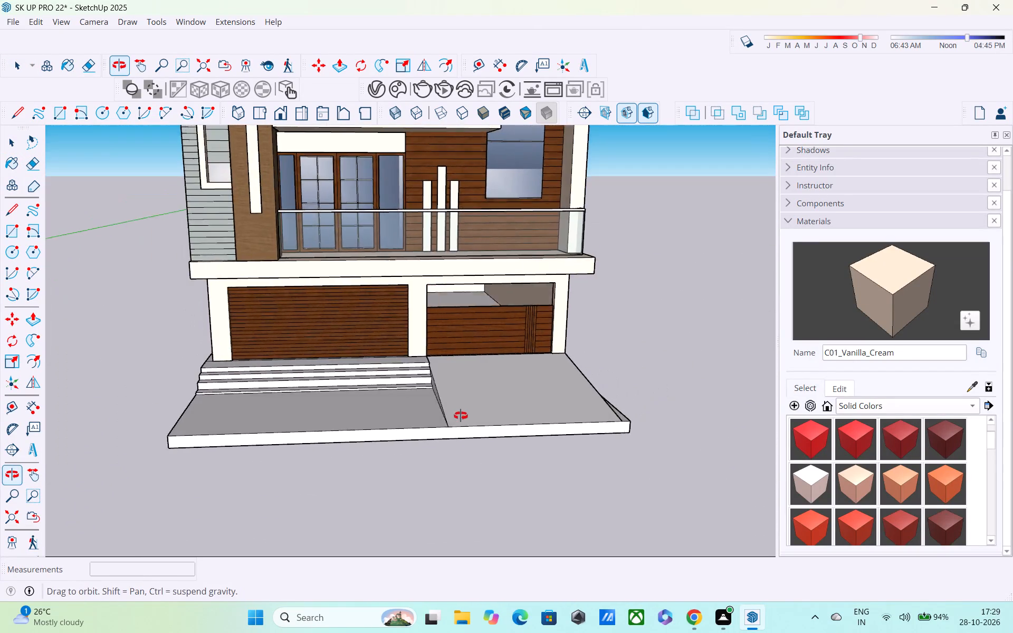
{"action": "middle_click_drag", "start_coordinate": [461, 416], "coordinate": [447, 405]}
{"action": "scroll", "coordinate": [445, 373], "scroll_direction": "down", "scroll_amount": 5}
{"action": "middle_click_drag", "start_coordinate": [563, 380], "coordinate": [560, 343]}
{"action": "scroll", "coordinate": [558, 332], "scroll_direction": "down", "scroll_amount": 4, "text": "shift"}
{"action": "middle_click_drag", "start_coordinate": [557, 338], "coordinate": [567, 449], "text": "shift"}
{"action": "scroll", "coordinate": [567, 449], "scroll_direction": "up", "scroll_amount": 4}
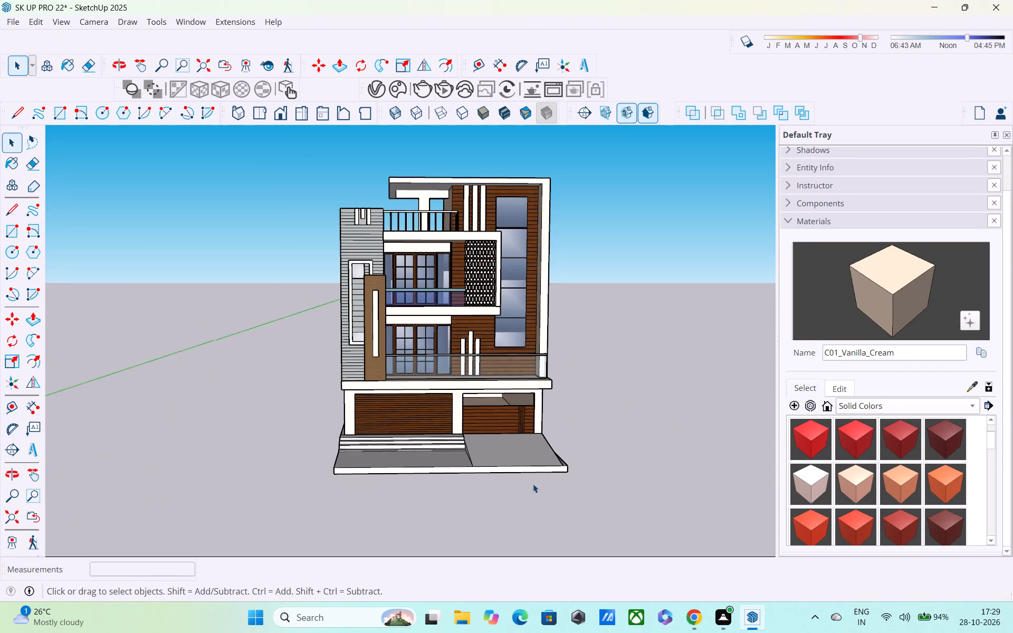
{"action": "scroll", "coordinate": [533, 484], "scroll_direction": "up", "scroll_amount": 1}
{"action": "middle_click_drag", "start_coordinate": [506, 472], "coordinate": [338, 517]}
{"action": "scroll", "coordinate": [338, 517], "scroll_direction": "up", "scroll_amount": 1}
{"action": "scroll", "coordinate": [530, 476], "scroll_direction": "up", "scroll_amount": 9}
{"action": "middle_click_drag", "start_coordinate": [497, 511], "coordinate": [495, 490], "text": "shift"}
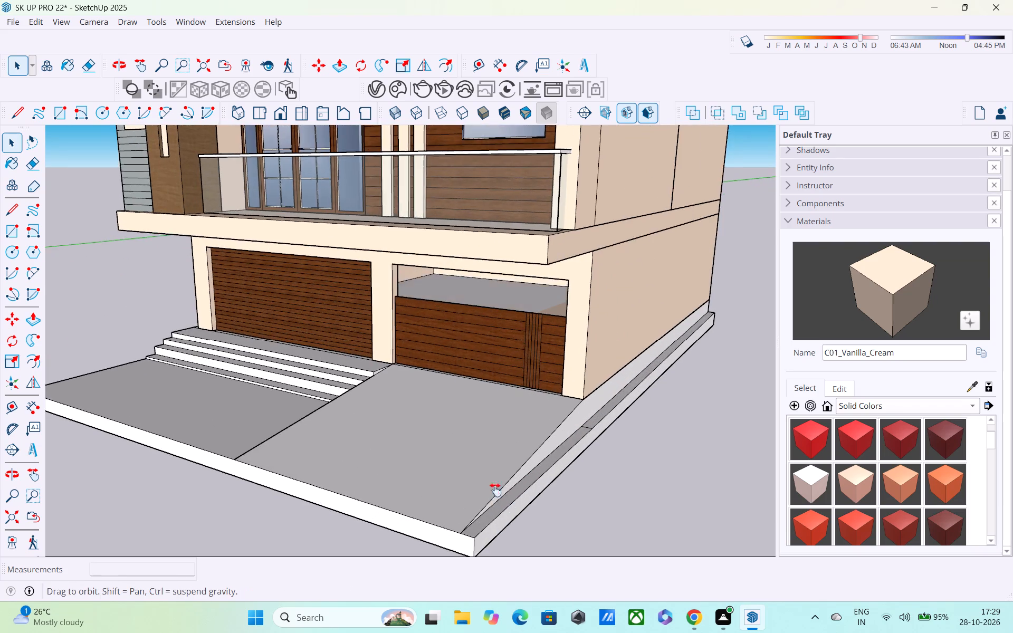
{"action": "middle_click_drag", "start_coordinate": [495, 490], "coordinate": [536, 437], "text": "shift"}
{"action": "scroll", "coordinate": [541, 442], "scroll_direction": "down", "scroll_amount": 2}
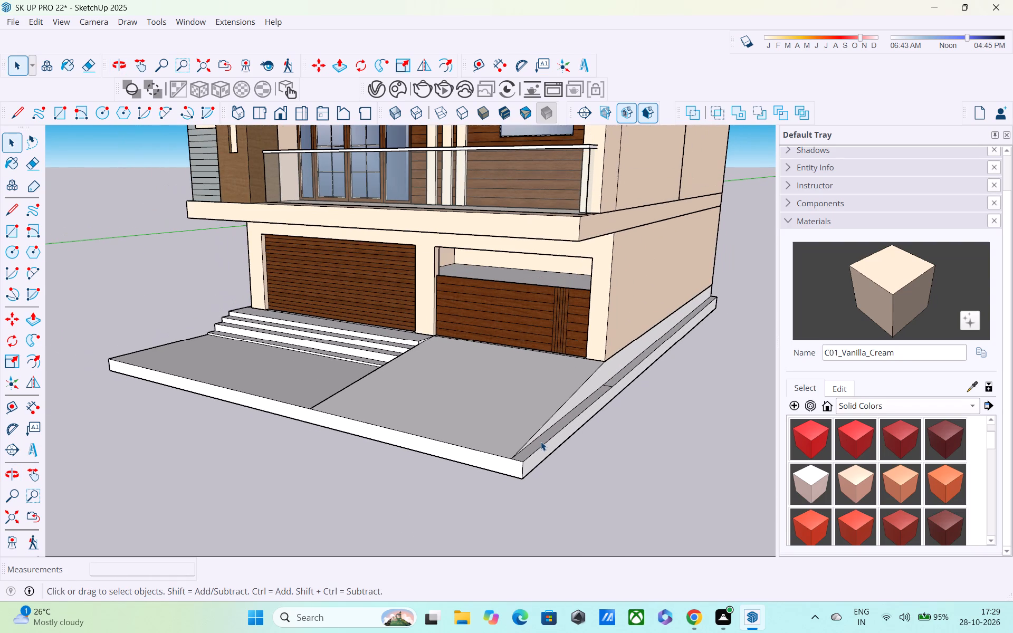
{"action": "middle_click_drag", "start_coordinate": [510, 461], "coordinate": [533, 405], "text": "shift"}
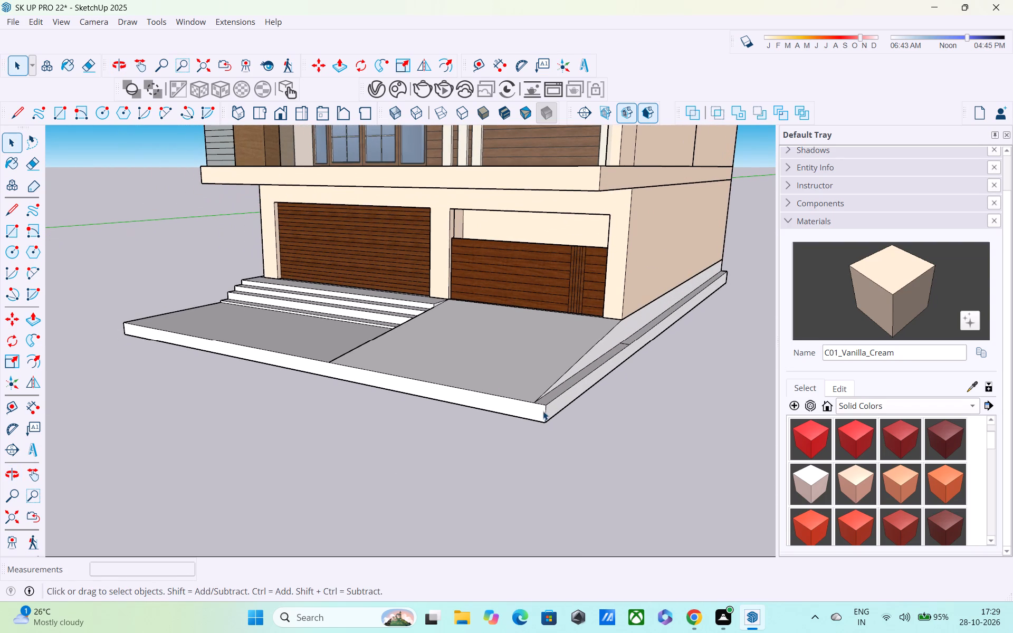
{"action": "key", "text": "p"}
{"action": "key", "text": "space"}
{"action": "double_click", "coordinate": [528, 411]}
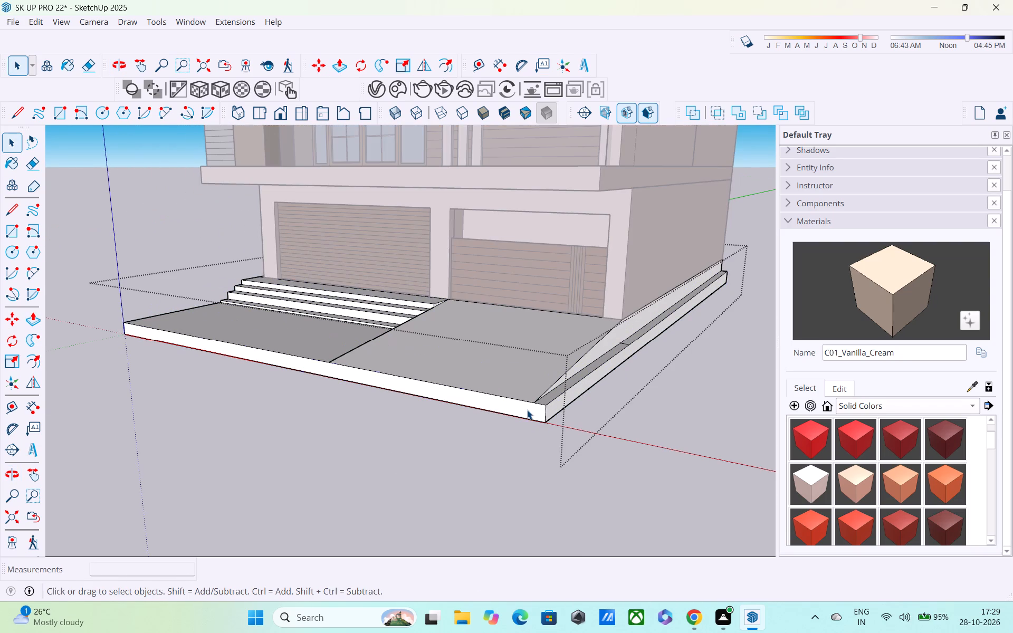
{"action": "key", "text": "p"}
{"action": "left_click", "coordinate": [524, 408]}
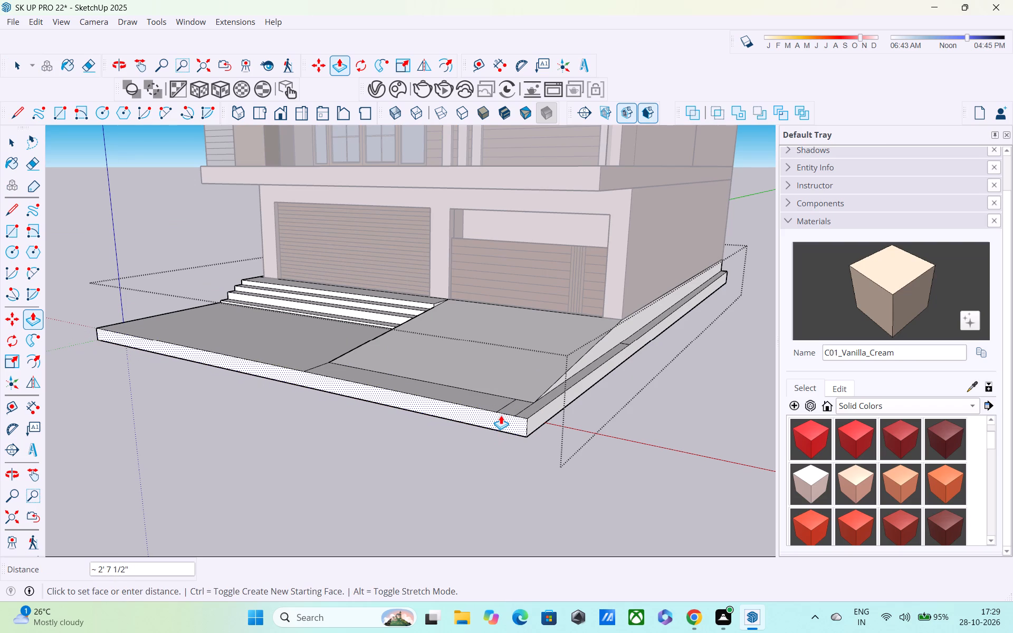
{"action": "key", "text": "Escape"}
Examine the forecourt, ramp and slab proportions against the house front, and exit the base group.
{"action": "scroll", "coordinate": [504, 457], "scroll_direction": "down", "scroll_amount": 3}
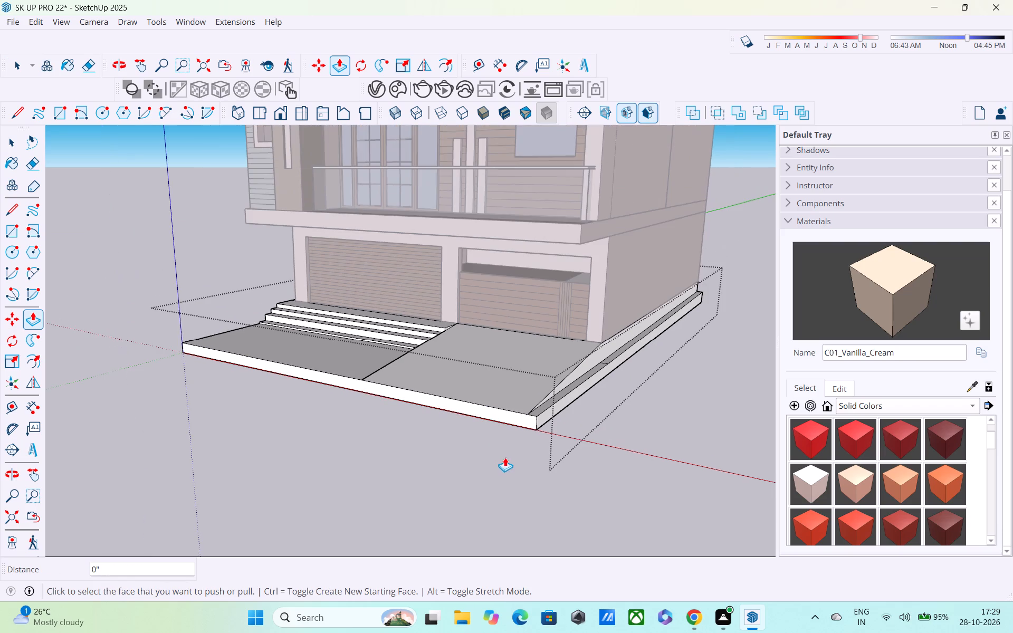
{"action": "middle_click_drag", "start_coordinate": [511, 452], "coordinate": [537, 392]}
{"action": "scroll", "coordinate": [538, 391], "scroll_direction": "down", "scroll_amount": 4}
{"action": "middle_click_drag", "start_coordinate": [539, 389], "coordinate": [562, 525]}
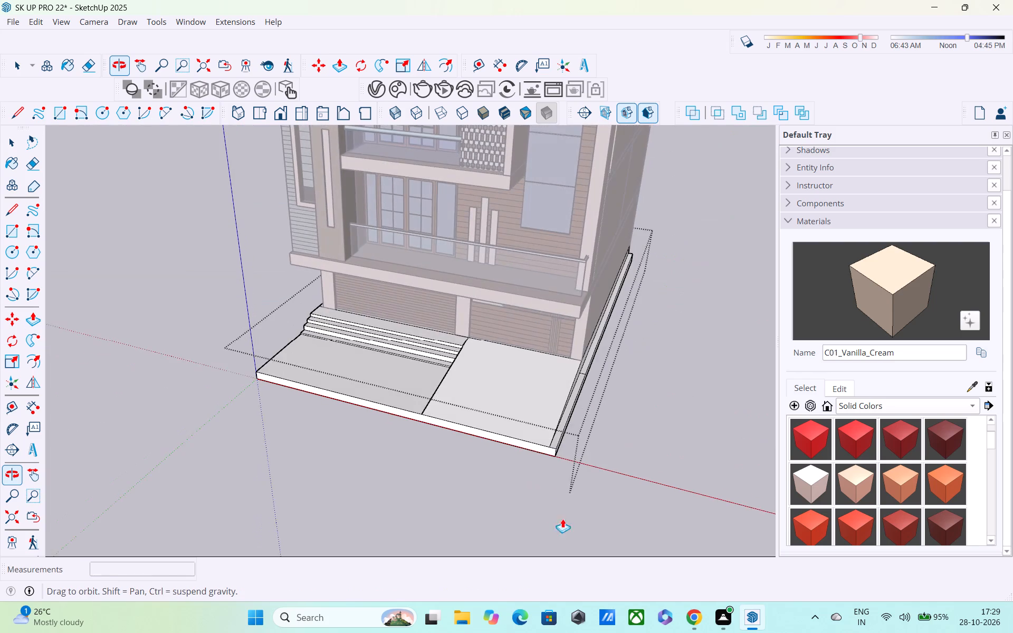
{"action": "scroll", "coordinate": [559, 447], "scroll_direction": "up", "scroll_amount": 8}
{"action": "middle_click_drag", "start_coordinate": [542, 407], "coordinate": [541, 378]}
{"action": "scroll", "coordinate": [541, 377], "scroll_direction": "up", "scroll_amount": 1}
{"action": "scroll", "coordinate": [540, 380], "scroll_direction": "down", "scroll_amount": 6}
{"action": "scroll", "coordinate": [539, 412], "scroll_direction": "up", "scroll_amount": 1}
{"action": "middle_click_drag", "start_coordinate": [539, 409], "coordinate": [539, 389]}
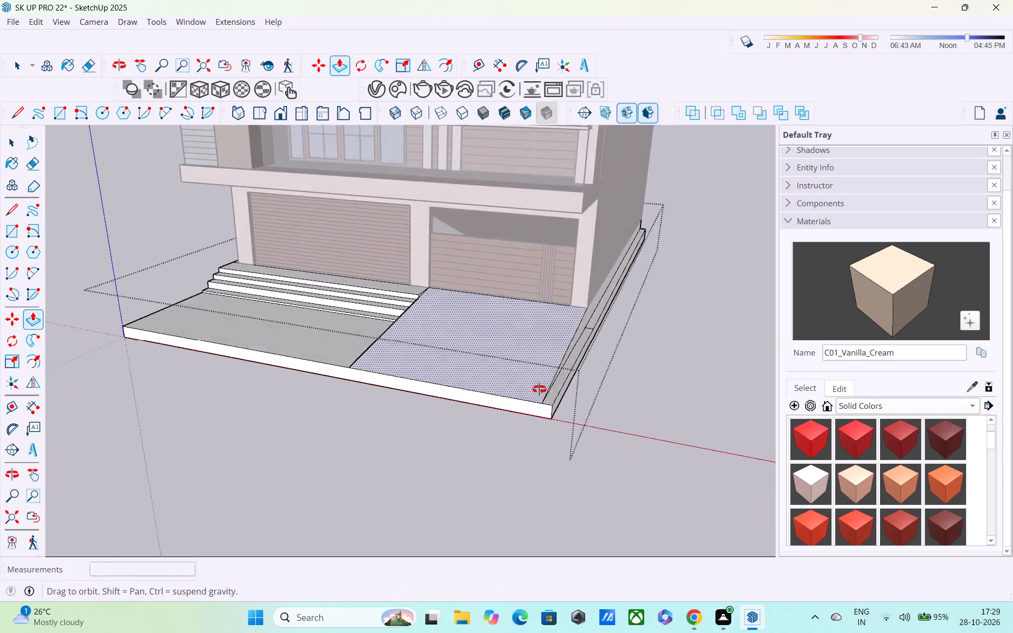
{"action": "middle_click_drag", "start_coordinate": [539, 389], "coordinate": [548, 363]}
{"action": "scroll", "coordinate": [549, 361], "scroll_direction": "up", "scroll_amount": 1}
{"action": "scroll", "coordinate": [548, 367], "scroll_direction": "down", "scroll_amount": 5}
{"action": "scroll", "coordinate": [543, 382], "scroll_direction": "up", "scroll_amount": 1}
{"action": "middle_click_drag", "start_coordinate": [542, 377], "coordinate": [558, 354]}
{"action": "key", "text": "space"}
{"action": "middle_click_drag", "start_coordinate": [616, 382], "coordinate": [618, 392]}
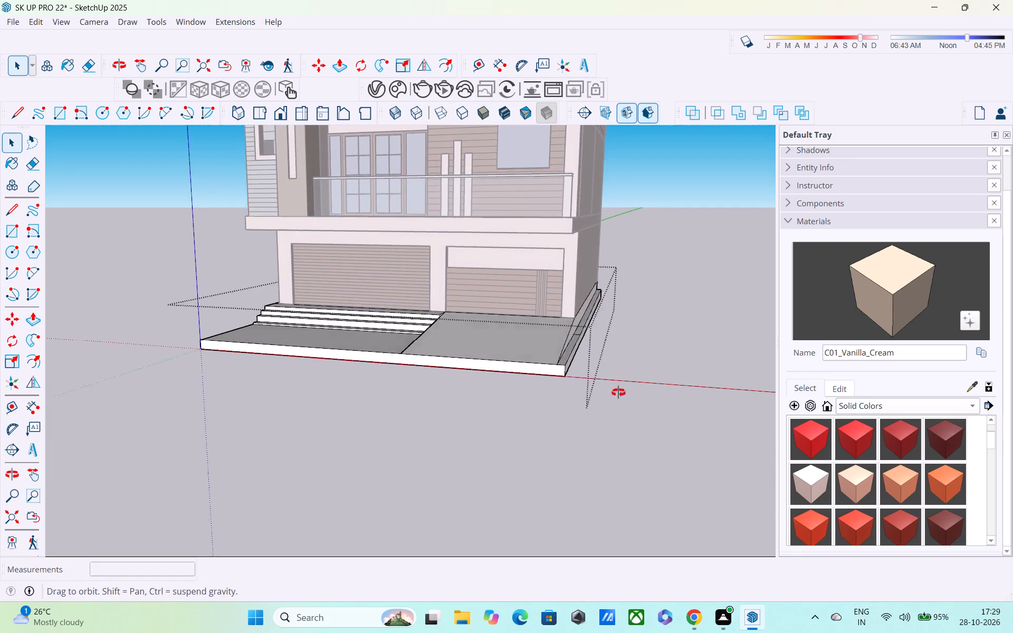
{"action": "middle_click_drag", "start_coordinate": [618, 392], "coordinate": [631, 420]}
{"action": "left_click", "coordinate": [678, 350]}
{"action": "middle_click_drag", "start_coordinate": [635, 425], "coordinate": [629, 380]}
{"action": "scroll", "coordinate": [623, 379], "scroll_direction": "up", "scroll_amount": 1}
{"action": "scroll", "coordinate": [577, 377], "scroll_direction": "down", "scroll_amount": 3}
{"action": "middle_click_drag", "start_coordinate": [577, 378], "coordinate": [579, 385]}
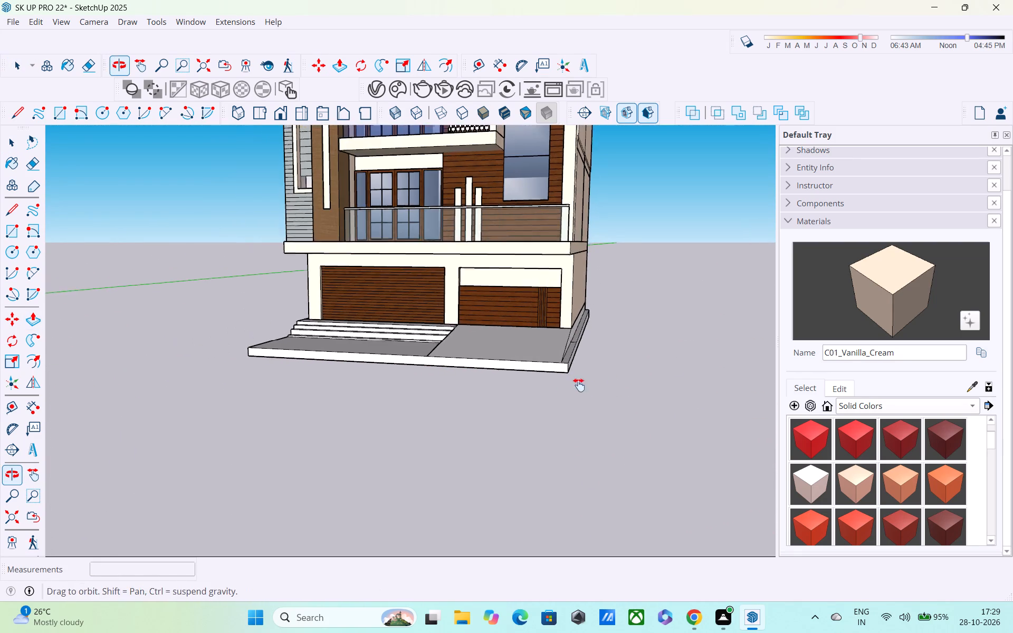
{"action": "middle_click_drag", "start_coordinate": [579, 385], "coordinate": [587, 520]}
{"action": "scroll", "coordinate": [587, 520], "scroll_direction": "up", "scroll_amount": 1}
{"action": "scroll", "coordinate": [519, 481], "scroll_direction": "up", "scroll_amount": 3}
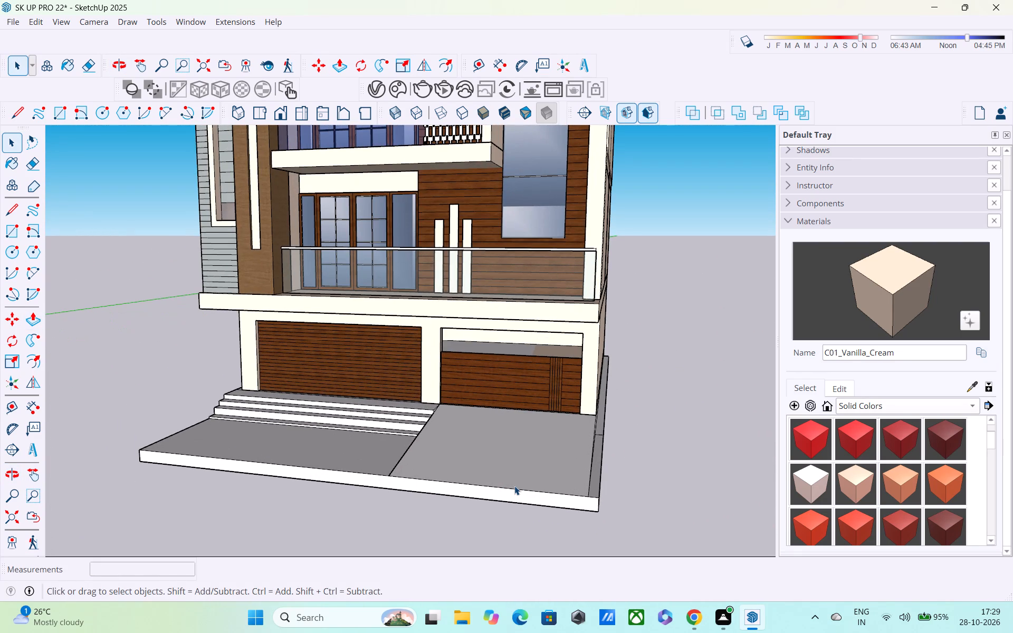
Switch the material library to the Tile collection.
{"action": "left_click", "coordinate": [911, 408]}
{"action": "left_click", "coordinate": [890, 425]}
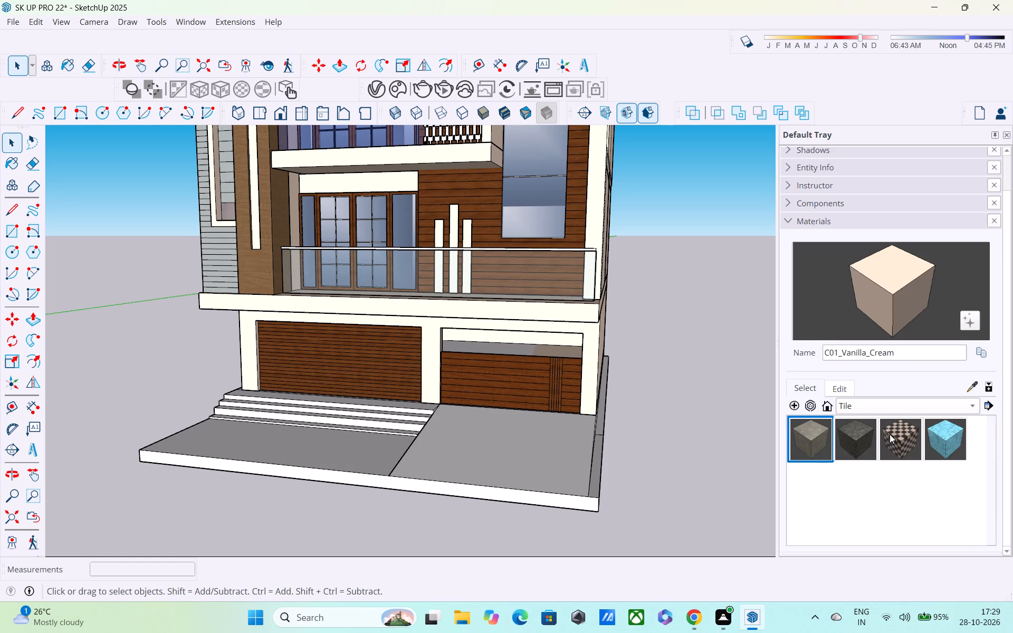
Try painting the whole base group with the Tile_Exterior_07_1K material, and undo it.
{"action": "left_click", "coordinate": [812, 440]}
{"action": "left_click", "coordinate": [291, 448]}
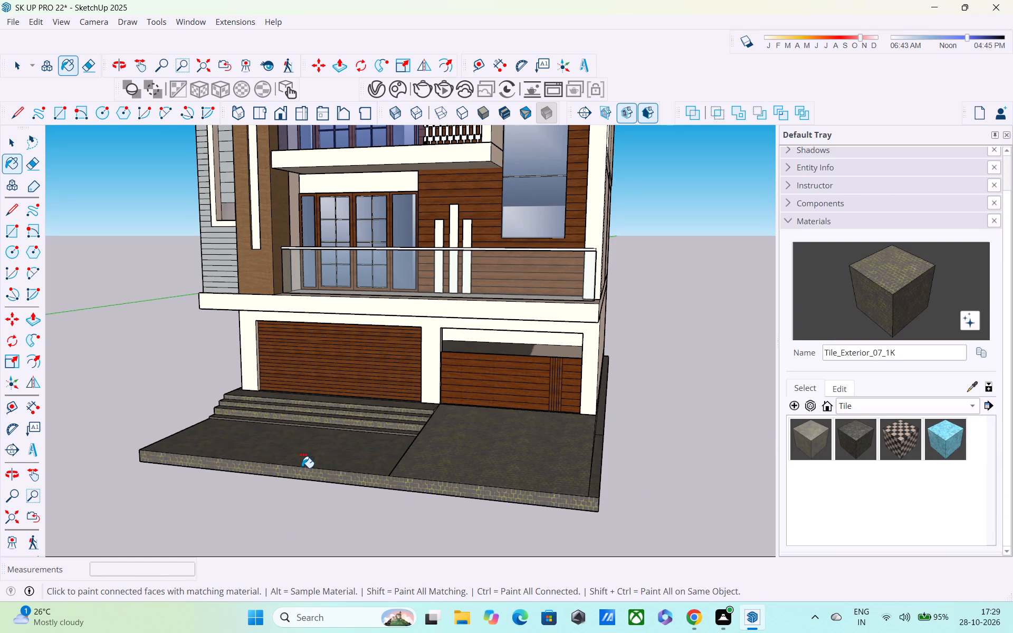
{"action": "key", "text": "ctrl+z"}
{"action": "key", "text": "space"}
Inside the base group, paint the forecourt floor and both ledge faces beside the ramp with Tile_Exterior_07_1K, and exit the group.
{"action": "double_click", "coordinate": [302, 459]}
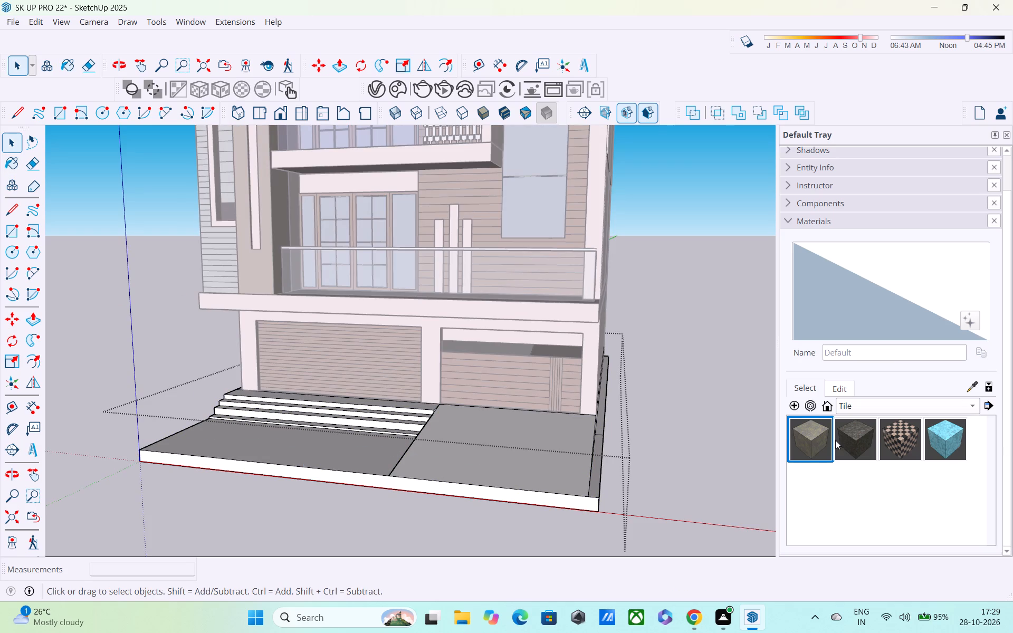
{"action": "left_click", "coordinate": [818, 440]}
{"action": "left_click", "coordinate": [389, 452]}
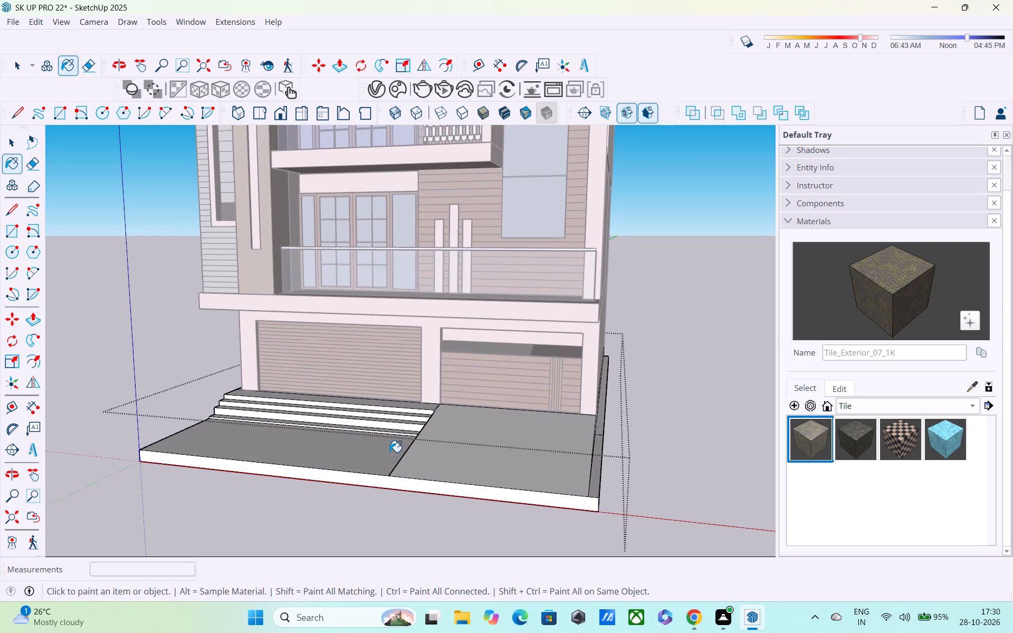
{"action": "middle_click_drag", "start_coordinate": [400, 466], "coordinate": [430, 537]}
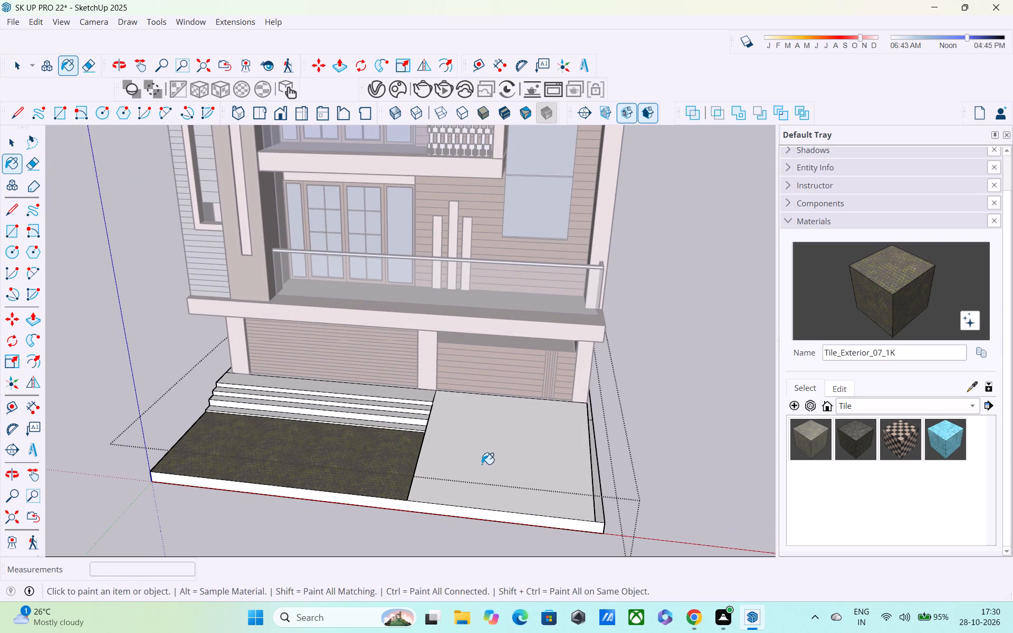
{"action": "scroll", "coordinate": [482, 464], "scroll_direction": "up", "scroll_amount": 1}
{"action": "middle_click_drag", "start_coordinate": [495, 488], "coordinate": [391, 483]}
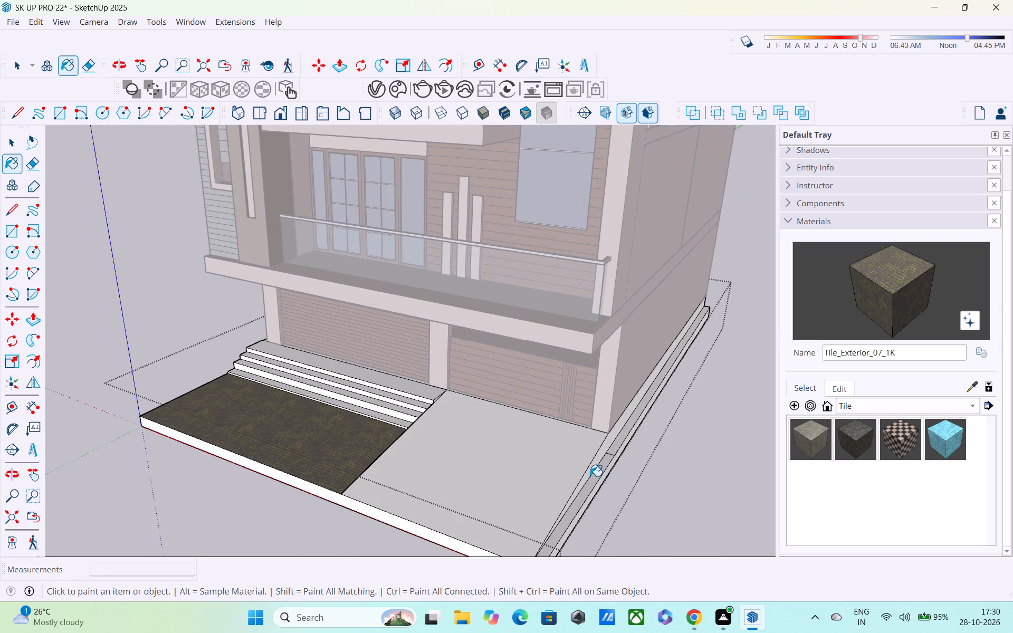
{"action": "left_click", "coordinate": [591, 484]}
{"action": "left_click", "coordinate": [618, 446]}
{"action": "middle_click_drag", "start_coordinate": [560, 506], "coordinate": [558, 524]}
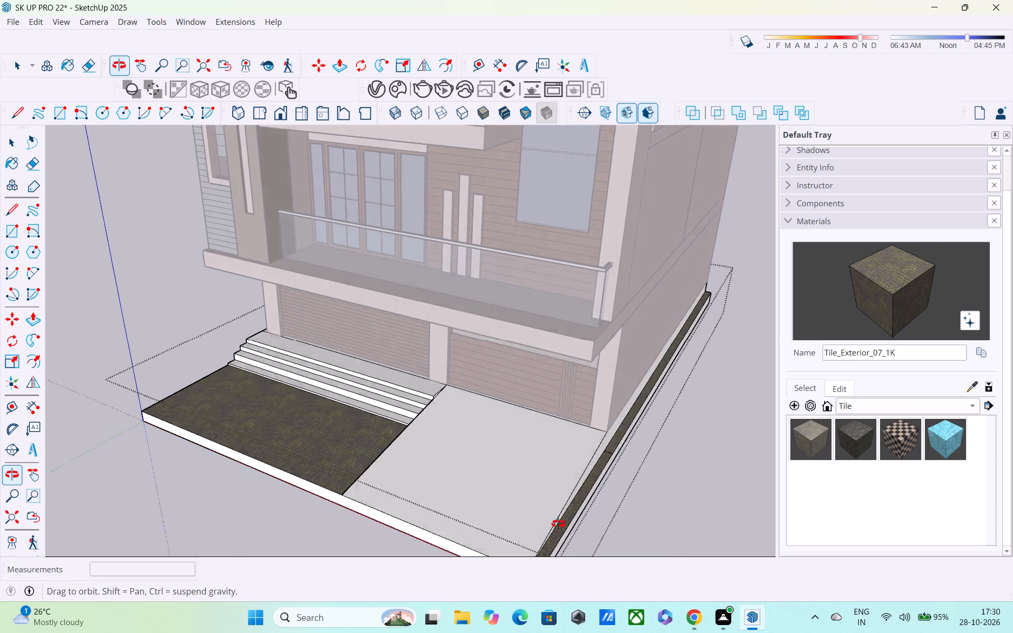
{"action": "middle_click_drag", "start_coordinate": [558, 524], "coordinate": [991, 440]}
{"action": "scroll", "coordinate": [394, 569], "scroll_direction": "down", "scroll_amount": 2}
{"action": "key", "text": "space"}
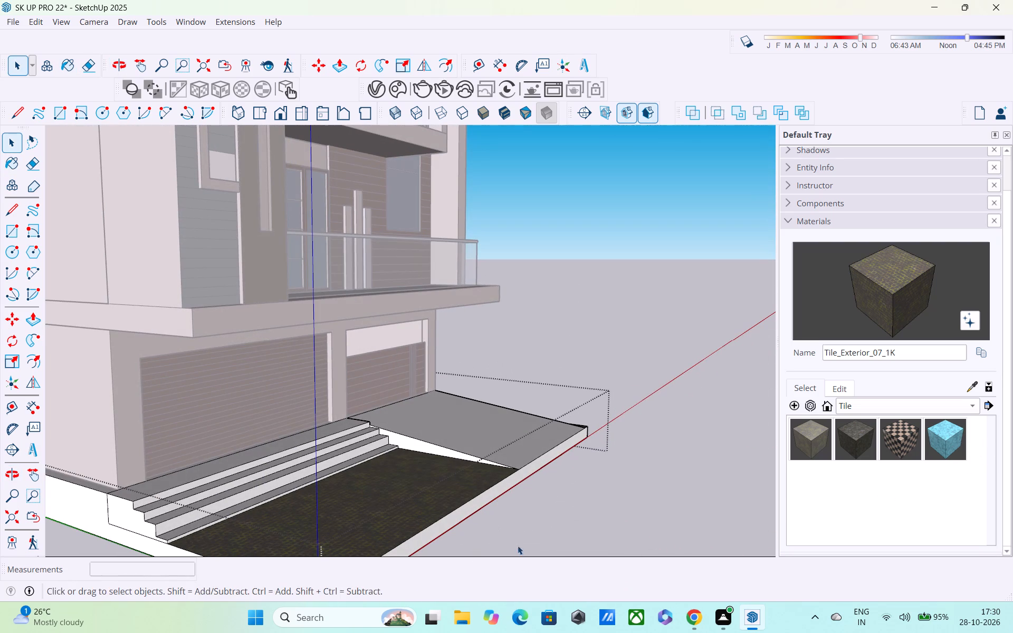
{"action": "left_click", "coordinate": [635, 558]}
{"action": "left_click", "coordinate": [675, 498]}
Examine the tiled forecourt and side ledge from the front and ramp side, and together with the whole house.
{"action": "middle_click_drag", "start_coordinate": [883, 570], "coordinate": [879, 570], "text": "shift"}
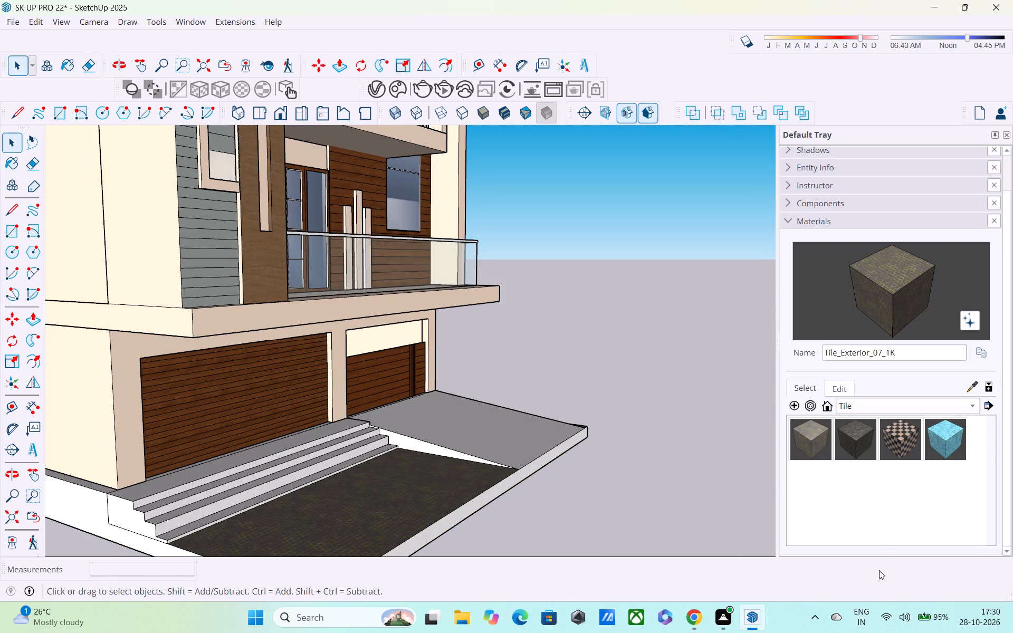
{"action": "middle_click_drag", "start_coordinate": [879, 570], "coordinate": [746, 573], "text": "shift"}
{"action": "middle_click_drag", "start_coordinate": [696, 532], "coordinate": [434, 534]}
{"action": "scroll", "coordinate": [438, 546], "scroll_direction": "up", "scroll_amount": 2}
{"action": "middle_click_drag", "start_coordinate": [460, 558], "coordinate": [455, 579]}
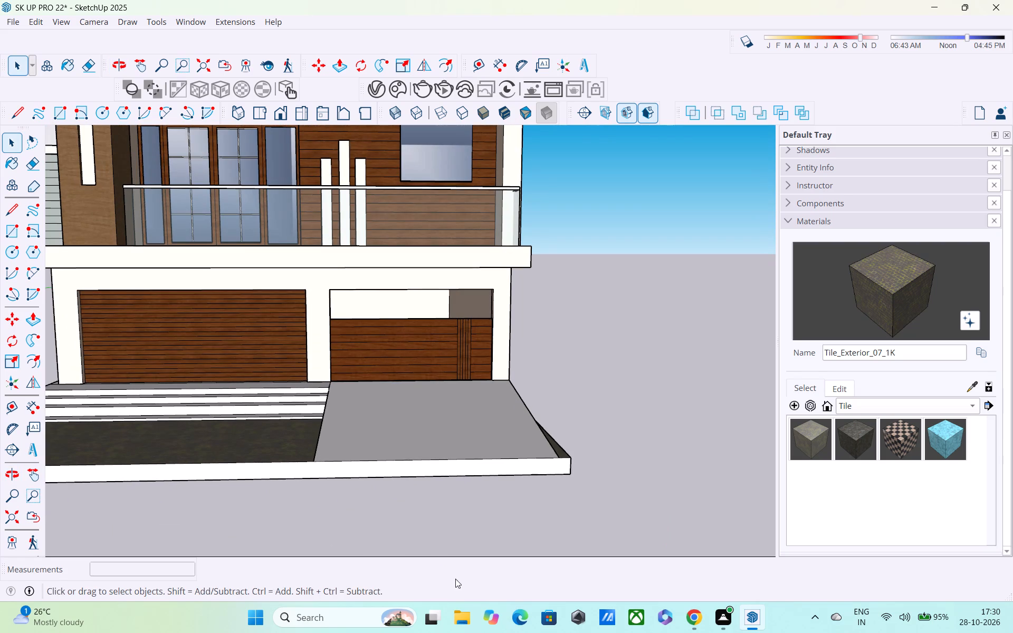
{"action": "middle_click_drag", "start_coordinate": [455, 579], "coordinate": [377, 629]}
{"action": "middle_click_drag", "start_coordinate": [493, 498], "coordinate": [435, 542]}
{"action": "scroll", "coordinate": [663, 408], "scroll_direction": "up", "scroll_amount": 3}
{"action": "middle_click_drag", "start_coordinate": [554, 458], "coordinate": [492, 475]}
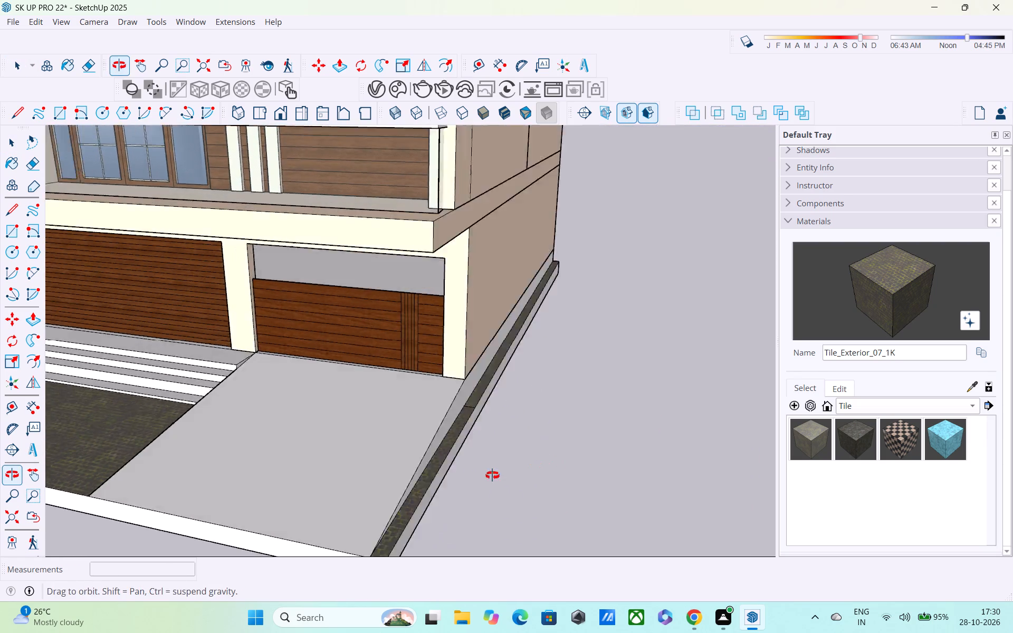
{"action": "middle_click_drag", "start_coordinate": [492, 475], "coordinate": [423, 473]}
{"action": "scroll", "coordinate": [424, 457], "scroll_direction": "down", "scroll_amount": 4}
{"action": "middle_click_drag", "start_coordinate": [428, 452], "coordinate": [598, 547]}
{"action": "scroll", "coordinate": [578, 481], "scroll_direction": "down", "scroll_amount": 3}
{"action": "middle_click_drag", "start_coordinate": [577, 481], "coordinate": [574, 455]}
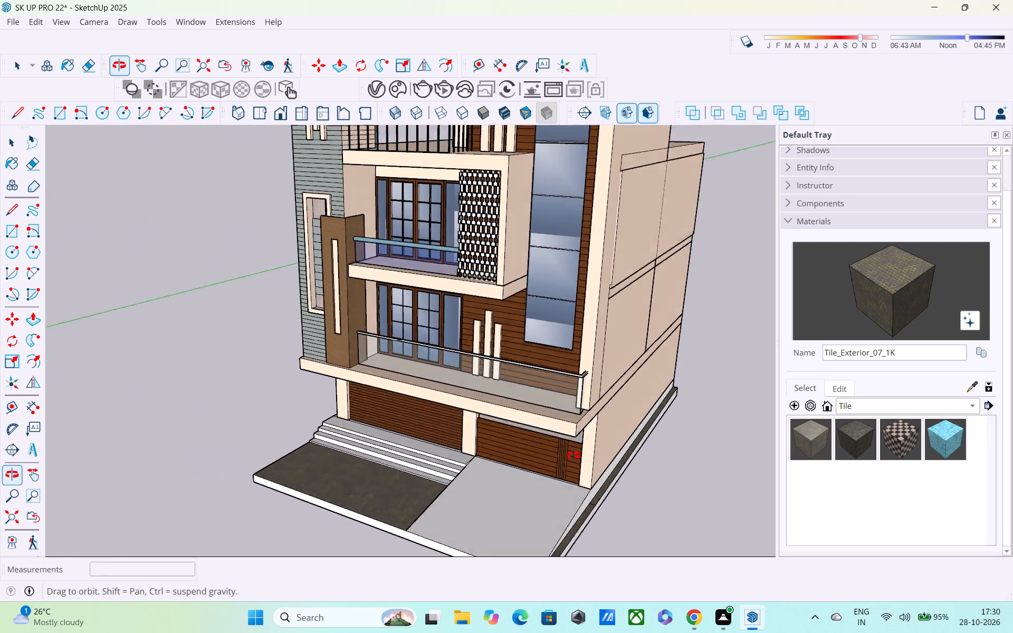
{"action": "middle_click_drag", "start_coordinate": [574, 455], "coordinate": [645, 413]}
{"action": "middle_click_drag", "start_coordinate": [654, 430], "coordinate": [641, 332], "text": "shift"}
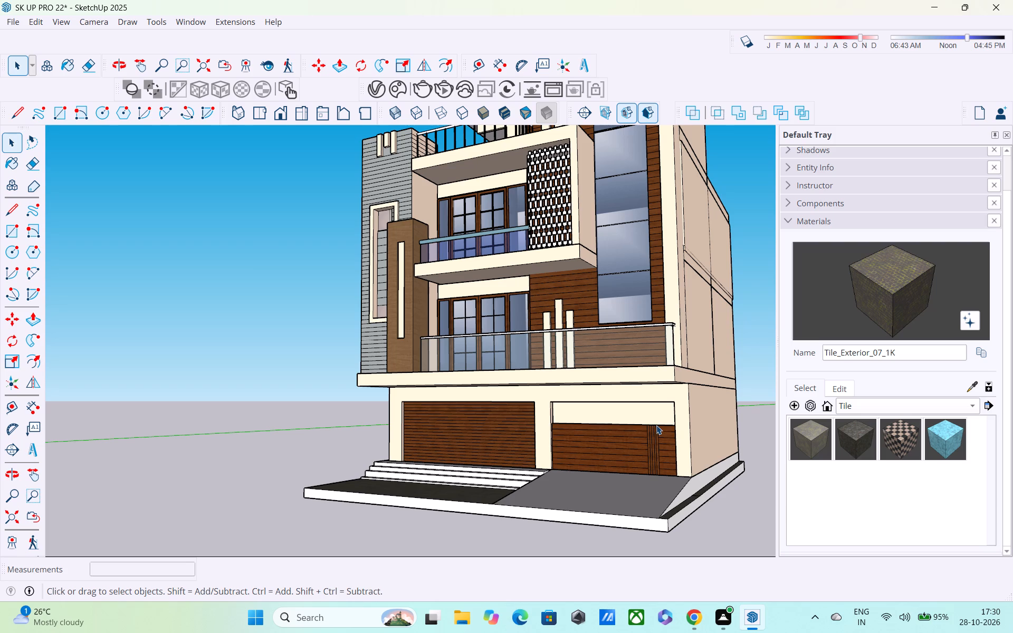
{"action": "scroll", "coordinate": [656, 433], "scroll_direction": "down", "scroll_amount": 2}
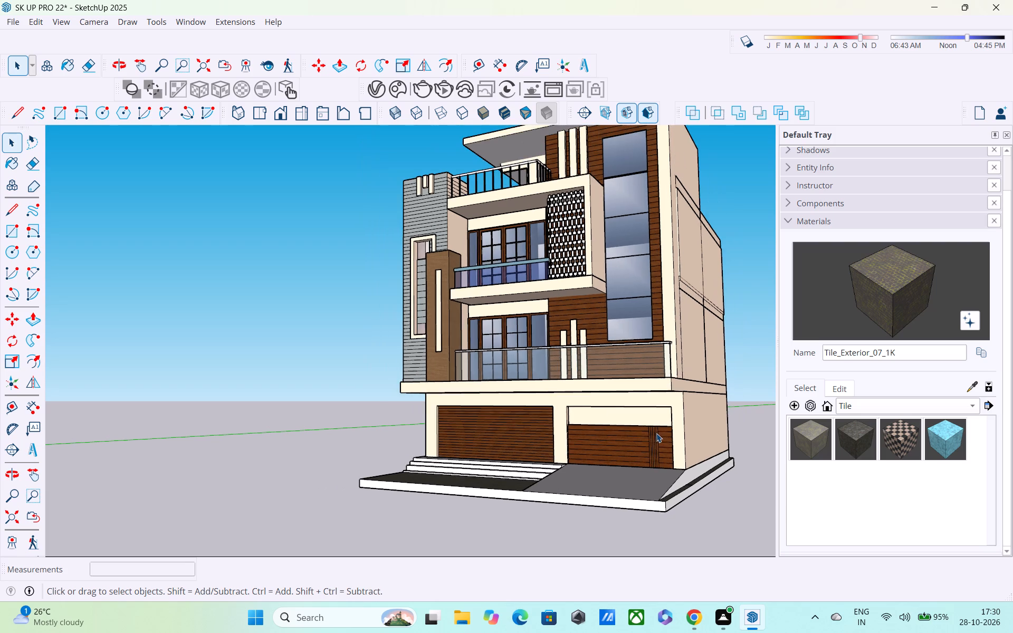
{"action": "middle_click_drag", "start_coordinate": [658, 441], "coordinate": [637, 509]}
{"action": "middle_click_drag", "start_coordinate": [645, 487], "coordinate": [645, 507]}
{"action": "scroll", "coordinate": [647, 481], "scroll_direction": "down", "scroll_amount": 2}
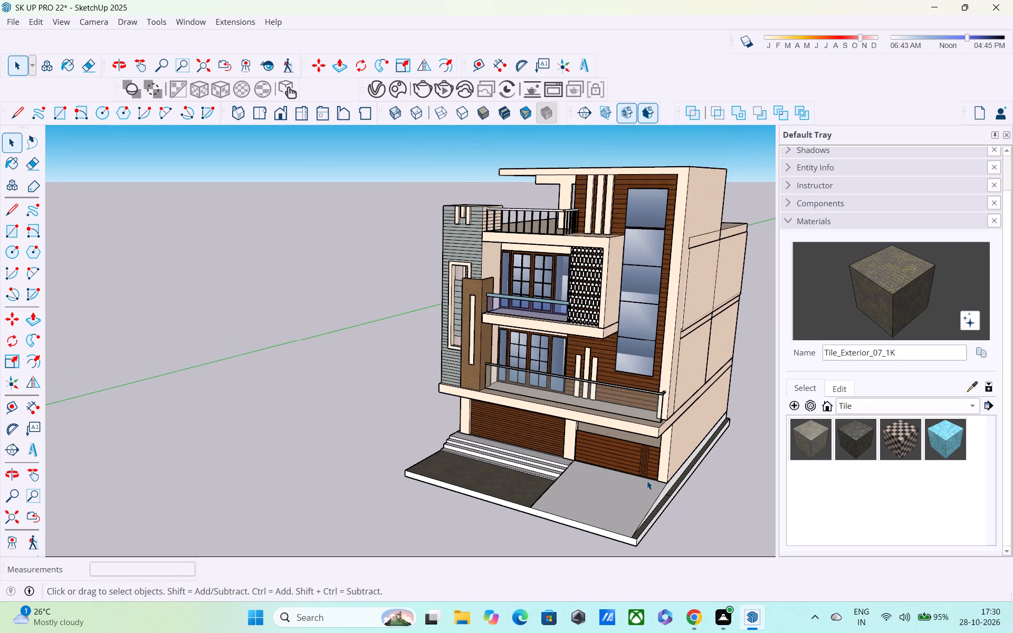
Examine the house's front facade and balconies from low angles.
{"action": "middle_click_drag", "start_coordinate": [648, 481], "coordinate": [653, 534], "text": "shift"}
{"action": "middle_click_drag", "start_coordinate": [644, 510], "coordinate": [582, 395]}
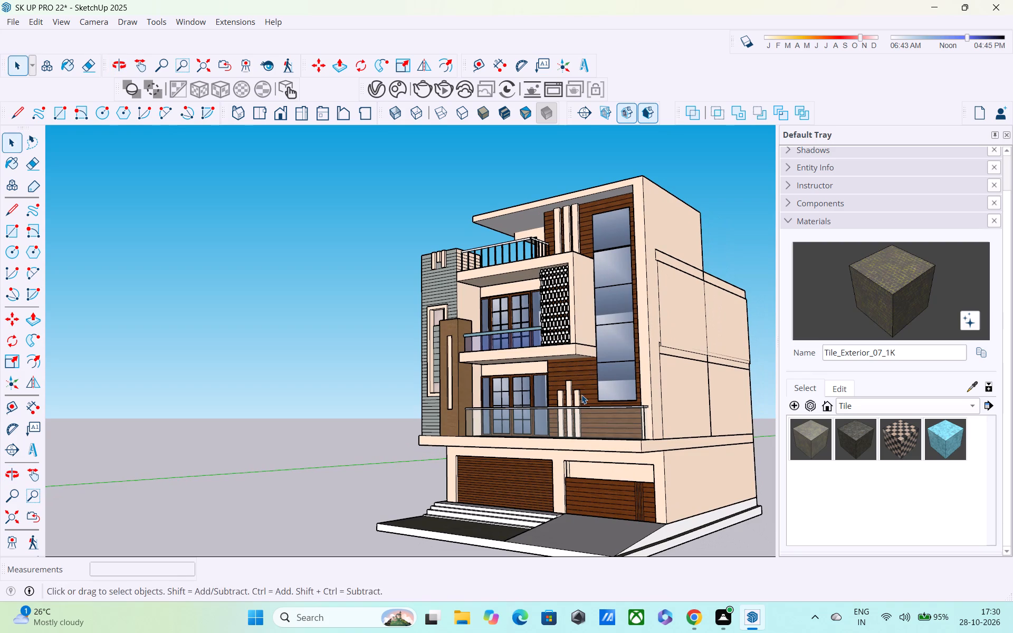
{"action": "middle_click_drag", "start_coordinate": [581, 395], "coordinate": [639, 376]}
{"action": "scroll", "coordinate": [611, 414], "scroll_direction": "up", "scroll_amount": 3}
{"action": "middle_click_drag", "start_coordinate": [598, 436], "coordinate": [518, 414], "text": "shift"}
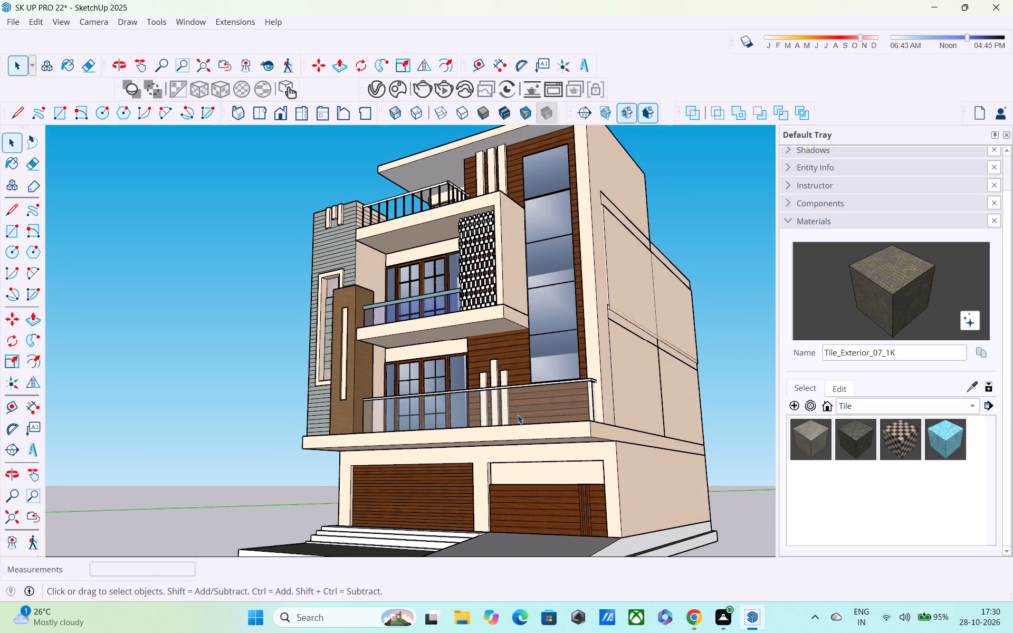
{"action": "scroll", "coordinate": [502, 413], "scroll_direction": "up", "scroll_amount": 2}
{"action": "scroll", "coordinate": [434, 381], "scroll_direction": "up", "scroll_amount": 1}
{"action": "middle_click_drag", "start_coordinate": [414, 380], "coordinate": [218, 437]}
{"action": "scroll", "coordinate": [283, 400], "scroll_direction": "up", "scroll_amount": 4}
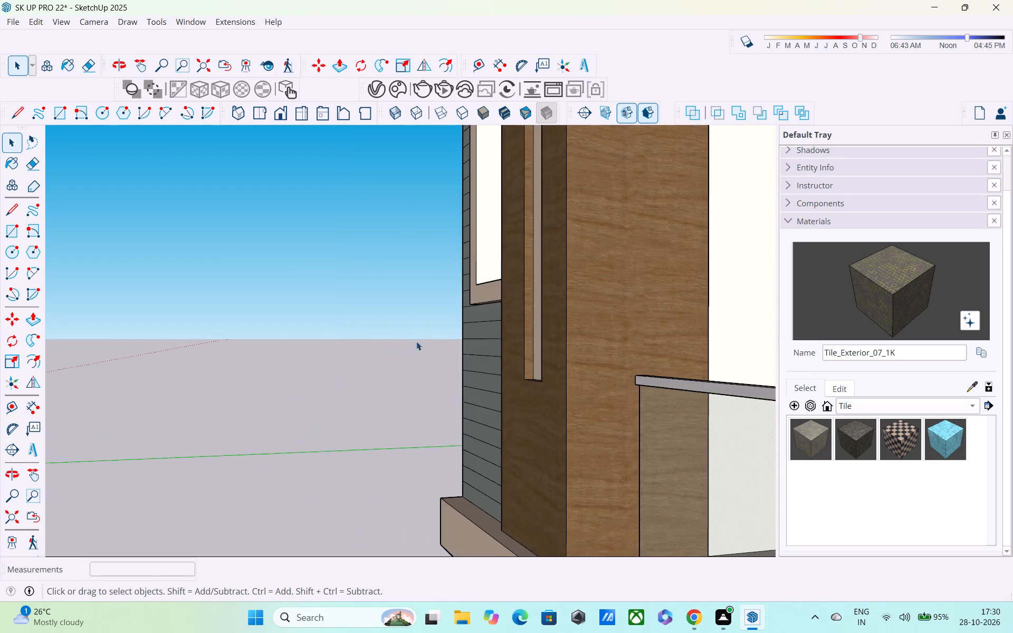
Inside the wall group, draw an upright rectangle about 5' 7 5/8" by 2' 3/4" on the white side wall beside the lower balcony doors.
{"action": "scroll", "coordinate": [428, 340], "scroll_direction": "down", "scroll_amount": 4}
{"action": "middle_click_drag", "start_coordinate": [466, 344], "coordinate": [453, 430], "text": "shift"}
{"action": "scroll", "coordinate": [501, 349], "scroll_direction": "up", "scroll_amount": 4}
{"action": "middle_click_drag", "start_coordinate": [502, 376], "coordinate": [495, 350]}
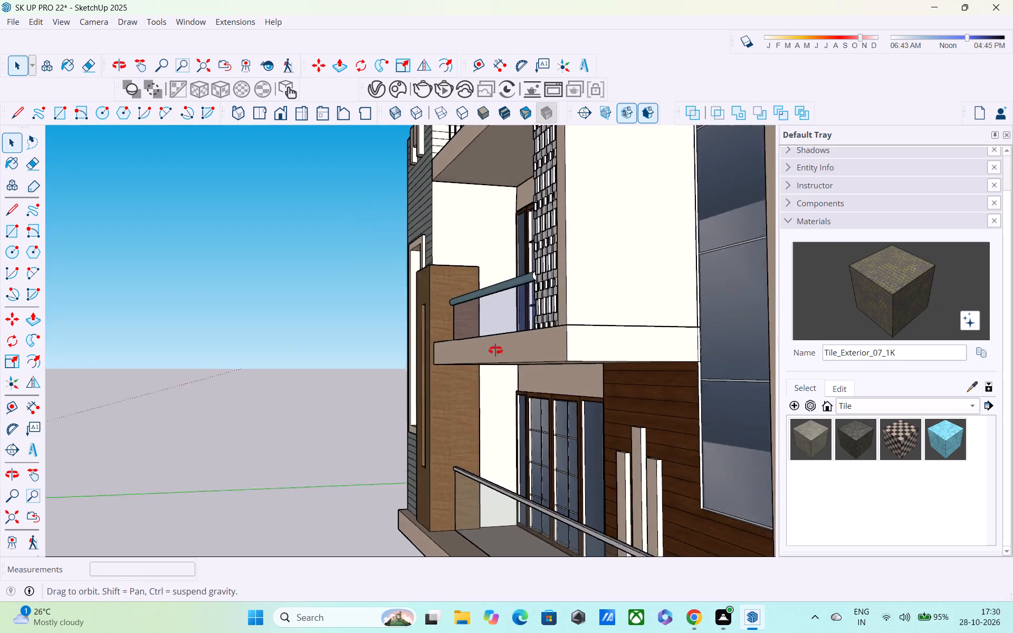
{"action": "middle_click_drag", "start_coordinate": [495, 350], "coordinate": [491, 335]}
{"action": "scroll", "coordinate": [513, 489], "scroll_direction": "up", "scroll_amount": 4}
{"action": "double_click", "coordinate": [493, 446]}
{"action": "left_click", "coordinate": [493, 445]}
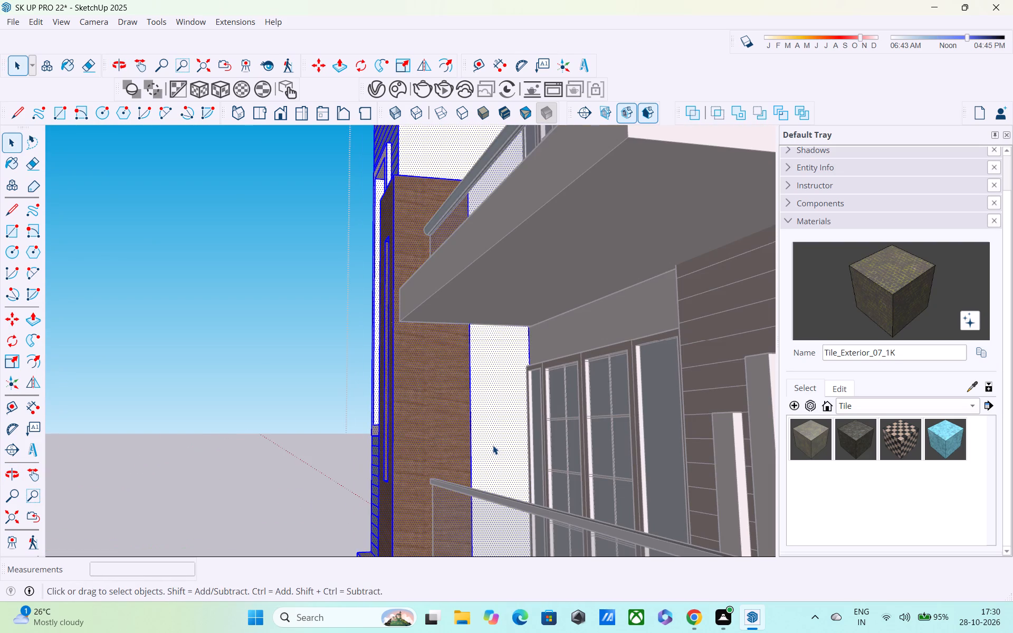
{"action": "left_click", "coordinate": [493, 445]}
{"action": "scroll", "coordinate": [493, 444], "scroll_direction": "down", "scroll_amount": 3}
{"action": "left_click", "coordinate": [341, 401]}
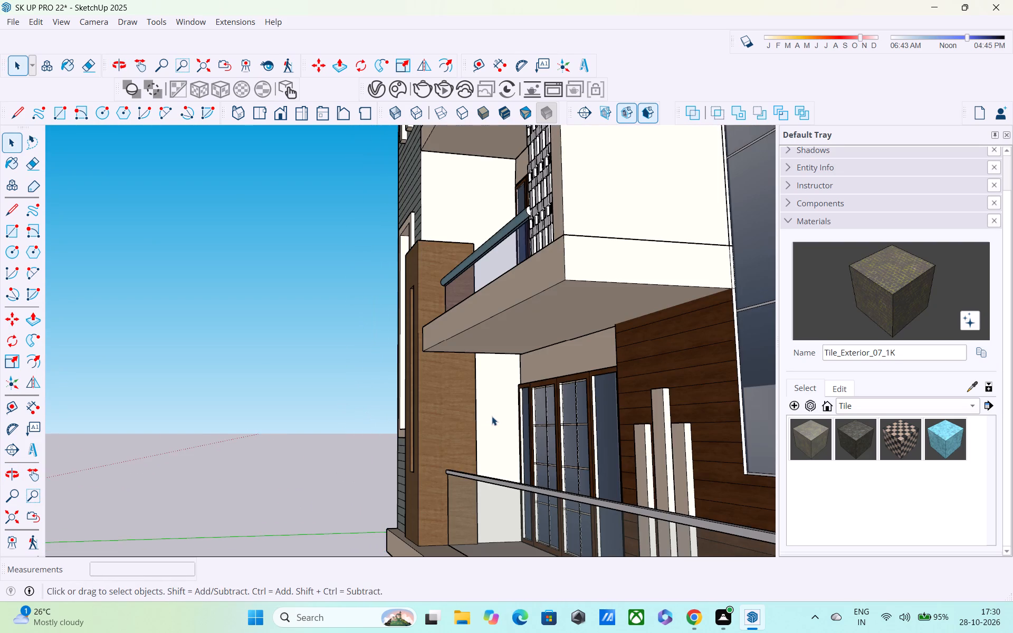
{"action": "double_click", "coordinate": [494, 414]}
{"action": "left_click", "coordinate": [494, 414]}
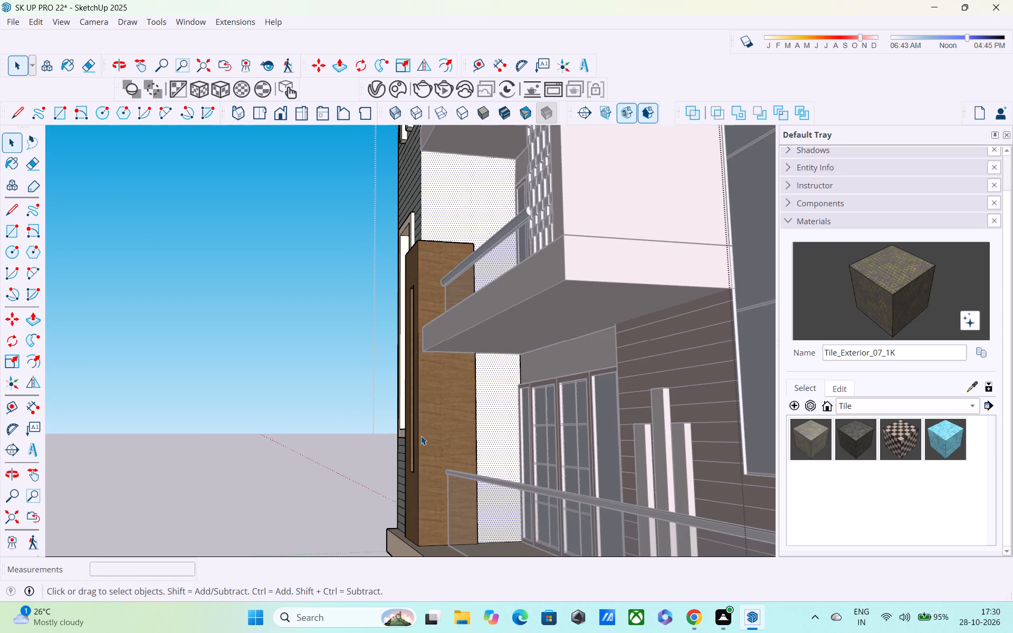
{"action": "key", "text": "r"}
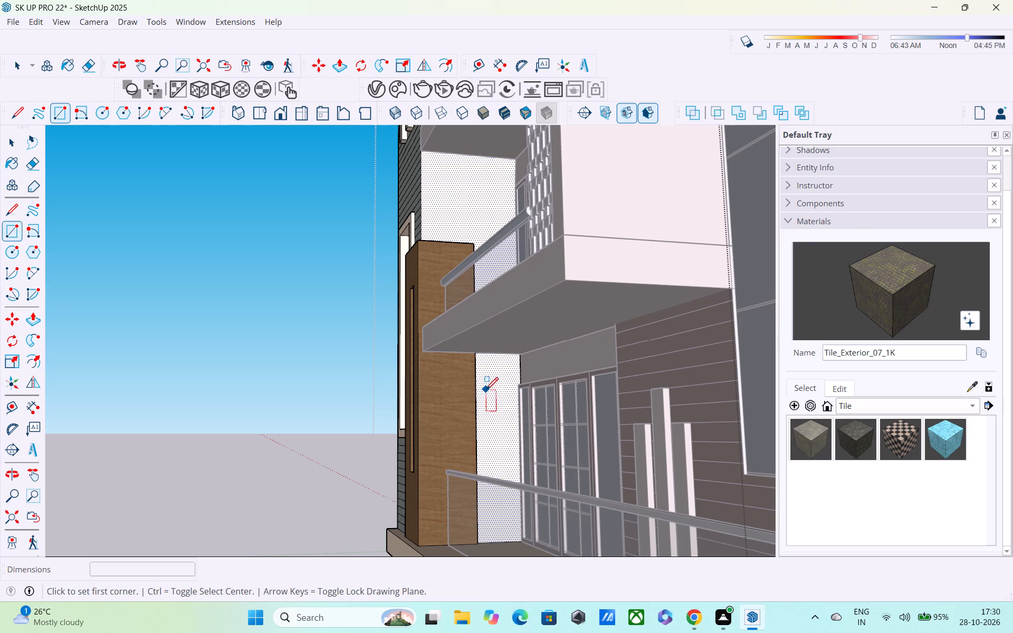
{"action": "left_click", "coordinate": [484, 385]}
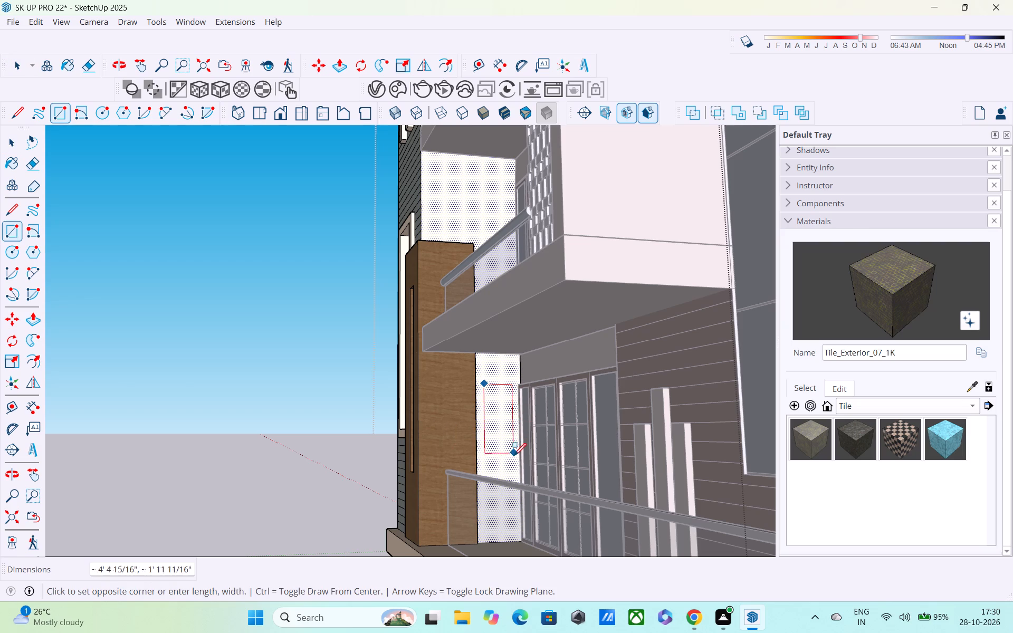
{"action": "middle_click_drag", "start_coordinate": [518, 491], "coordinate": [480, 541]}
{"action": "scroll", "coordinate": [532, 469], "scroll_direction": "up", "scroll_amount": 3}
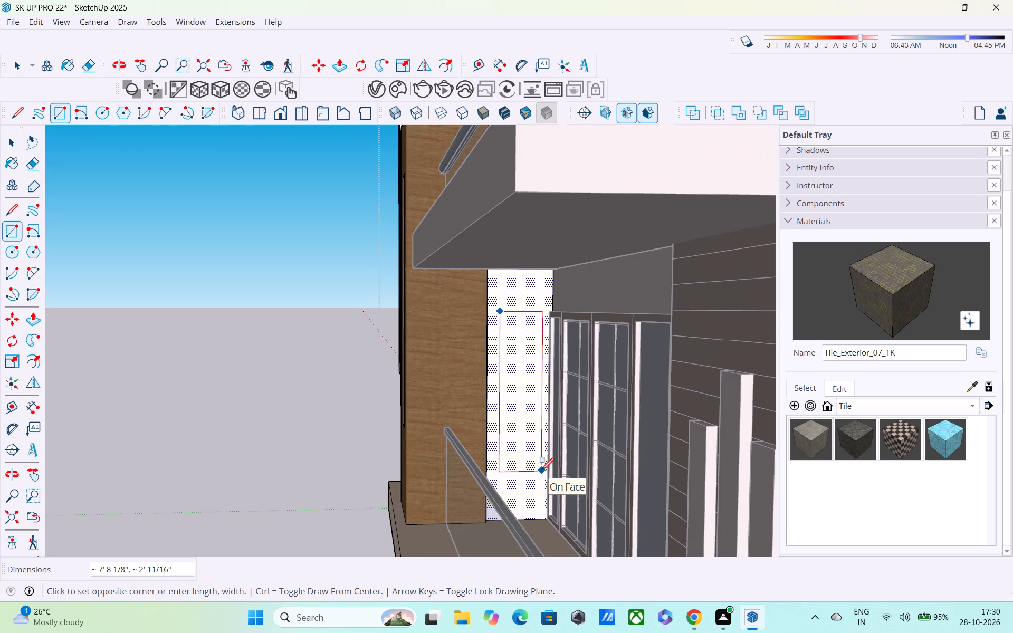
{"action": "left_click", "coordinate": [542, 430]}
Offset the side wall's rectangle 3" inward to form a frame border.
{"action": "key", "text": "f"}
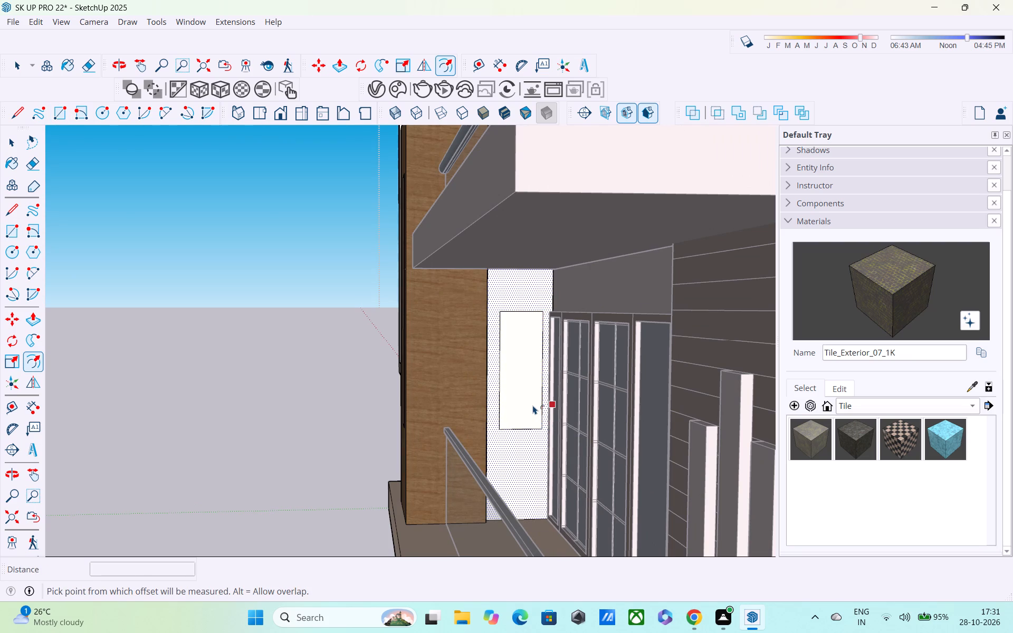
{"action": "left_click", "coordinate": [533, 405]}
{"action": "key", "text": "Escape"}
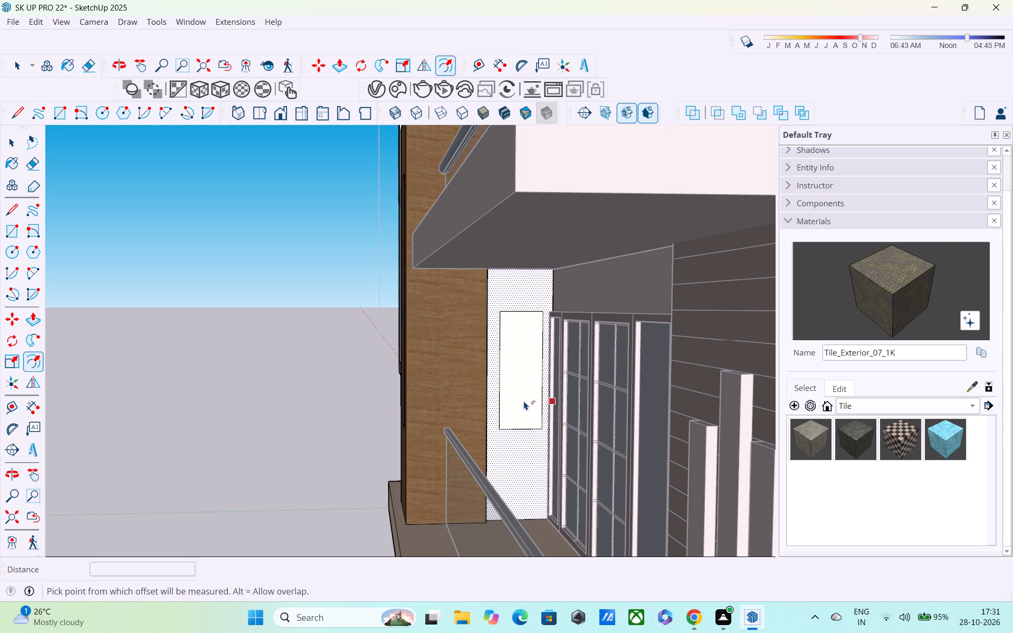
{"action": "left_click", "coordinate": [523, 399]}
{"action": "key", "text": "space"}
{"action": "left_click", "coordinate": [523, 399]}
{"action": "key", "text": "f"}
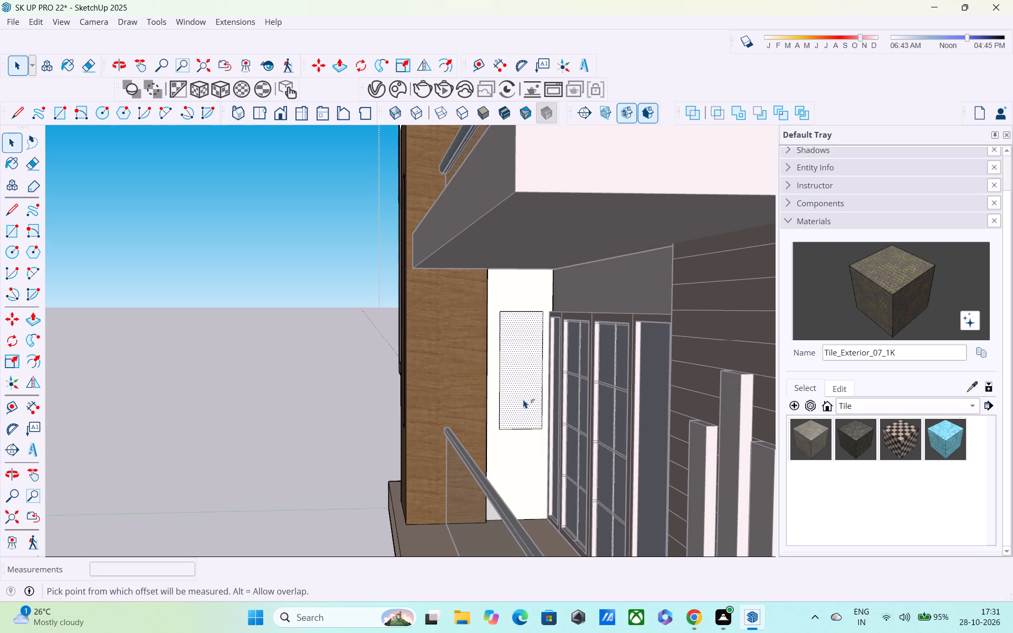
{"action": "left_click", "coordinate": [523, 399]}
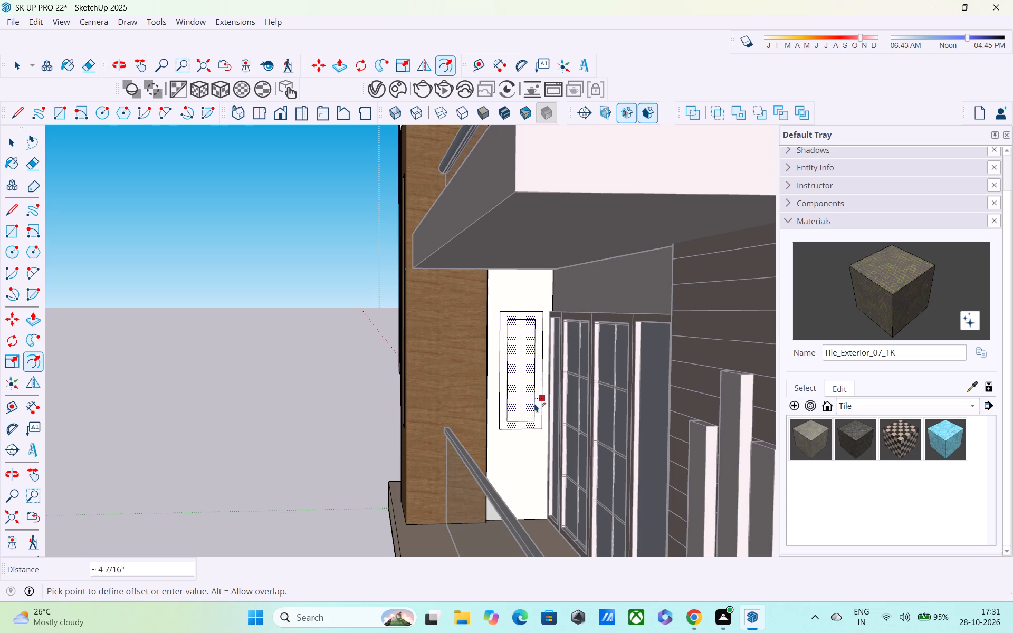
{"action": "type", "text": "3\""}
{"action": "key", "text": "Return"}
{"action": "key", "text": "space"}
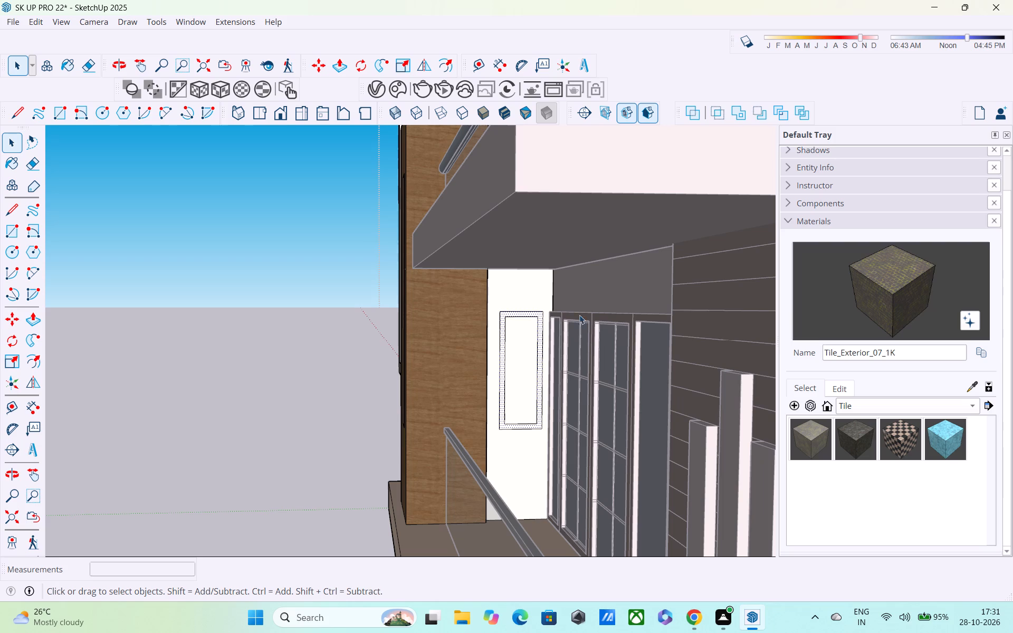
Select all edges of both nested rectangles and copy them about 13' 5 13/16" straight up onto the side wall of the upper balcony.
{"action": "left_click", "coordinate": [523, 311]}
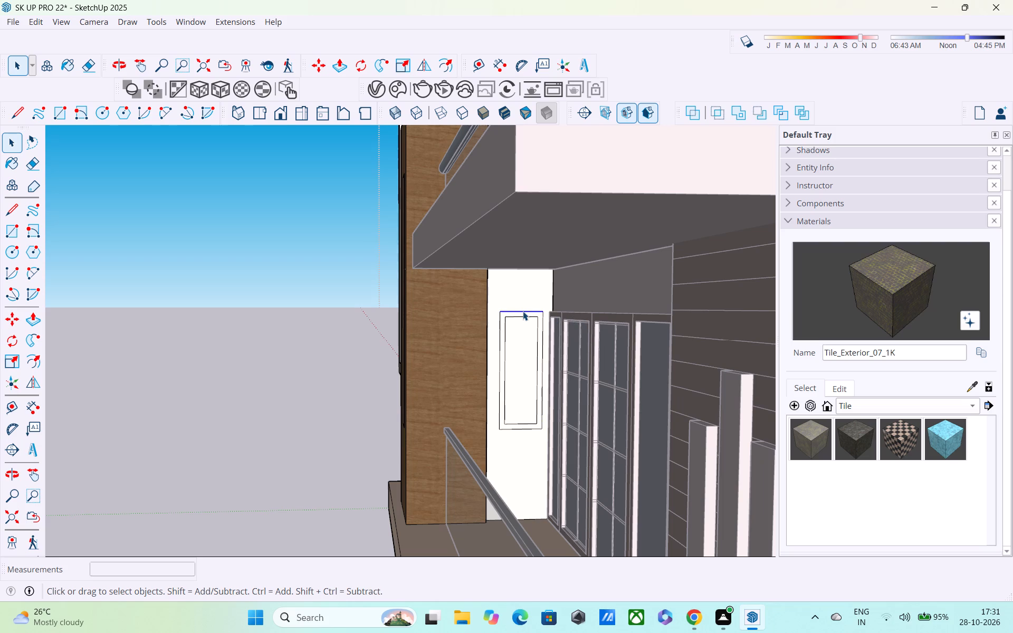
{"action": "left_click", "coordinate": [523, 315], "text": "shift"}
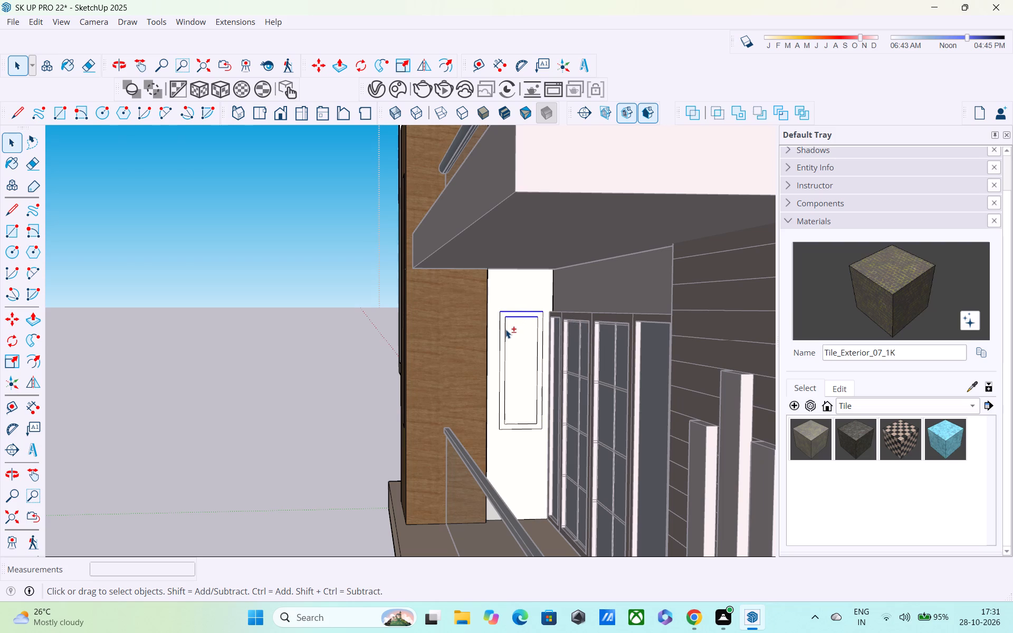
{"action": "left_click", "coordinate": [505, 329], "text": "shift"}
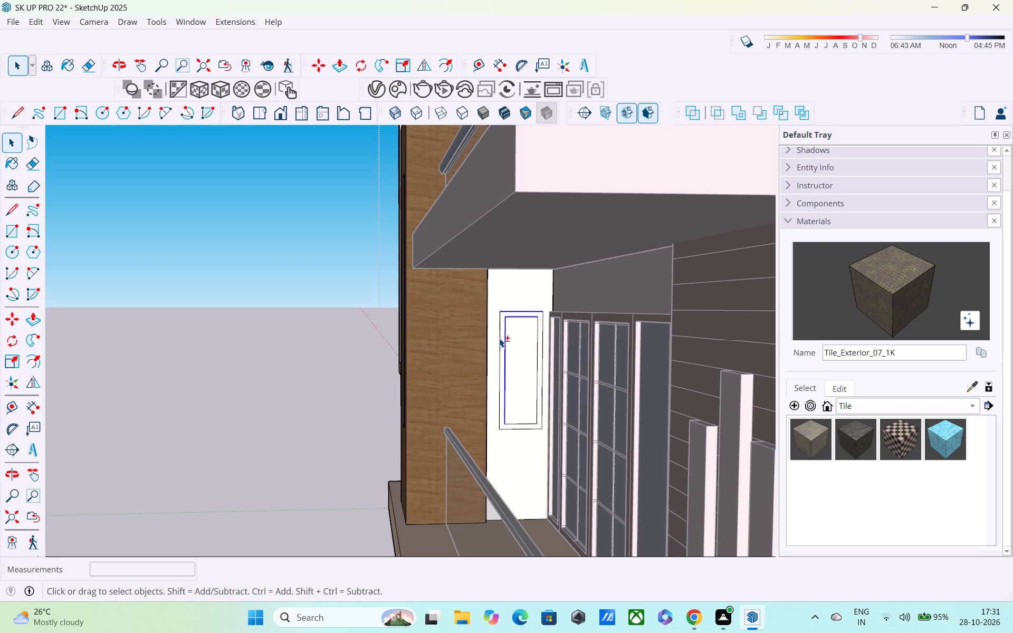
{"action": "left_click", "coordinate": [501, 348], "text": "shift"}
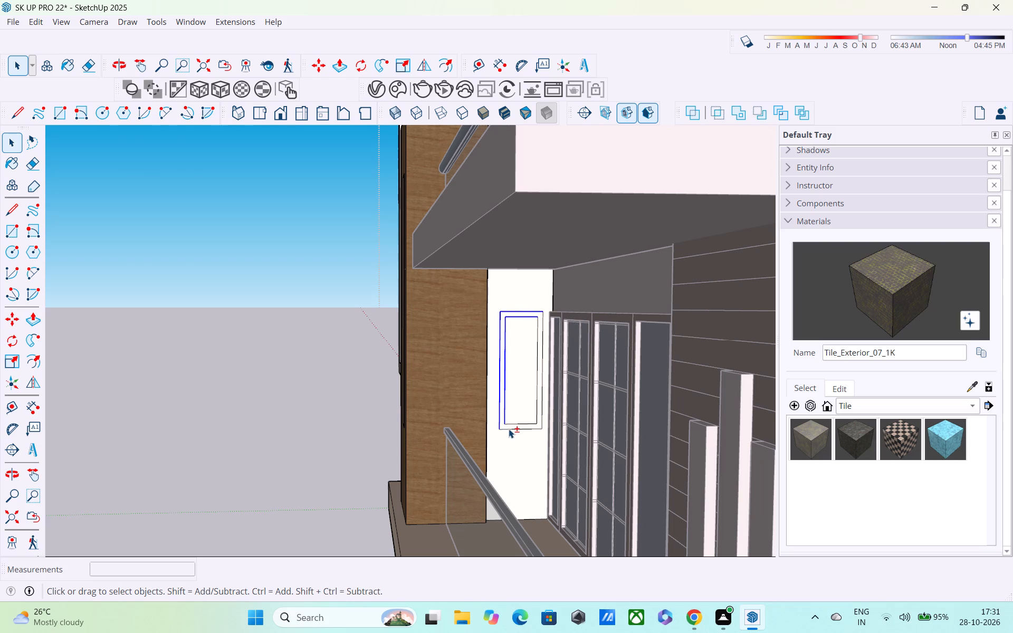
{"action": "left_click", "coordinate": [509, 429], "text": "shift"}
{"action": "left_click", "coordinate": [513, 423], "text": "shift"}
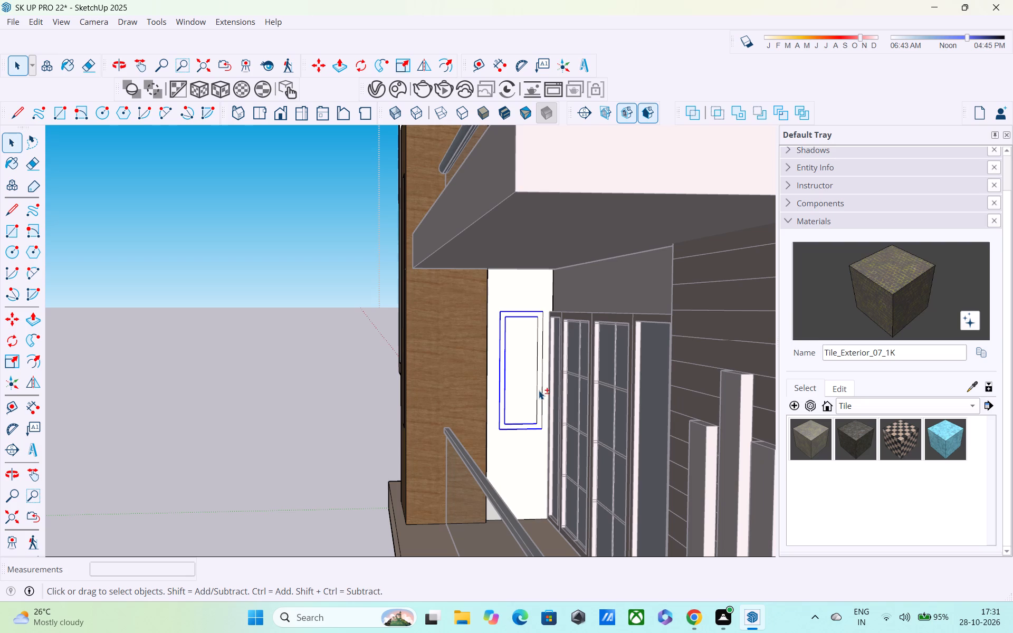
{"action": "left_click", "coordinate": [543, 386], "text": "shift"}
{"action": "left_click", "coordinate": [539, 372], "text": "shift"}
{"action": "key", "text": "m"}
{"action": "left_click", "coordinate": [496, 430]}
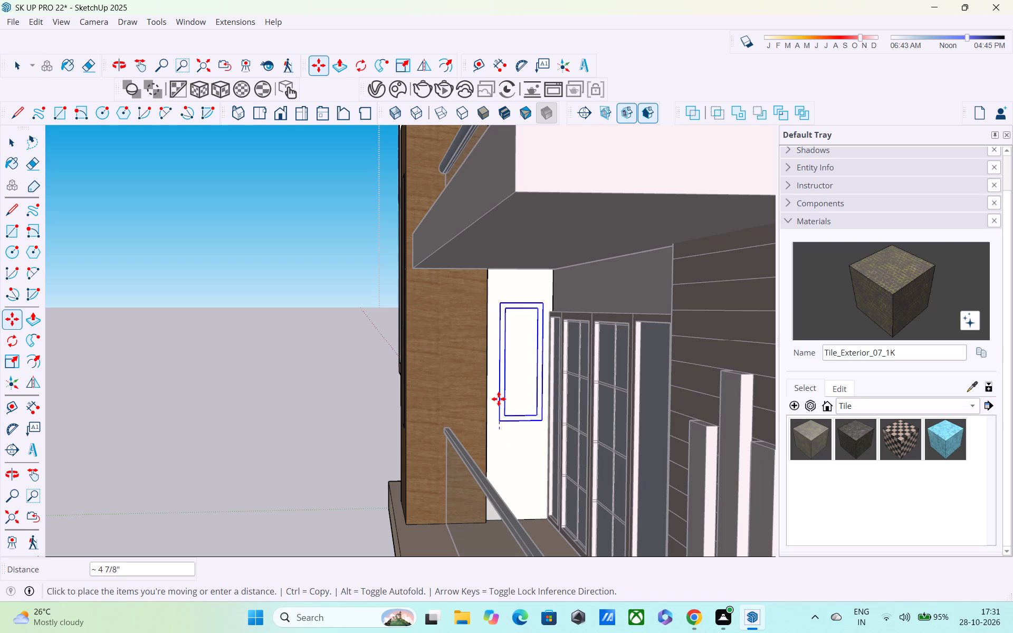
{"action": "middle_click_drag", "start_coordinate": [501, 379], "coordinate": [525, 591], "text": "shift"}
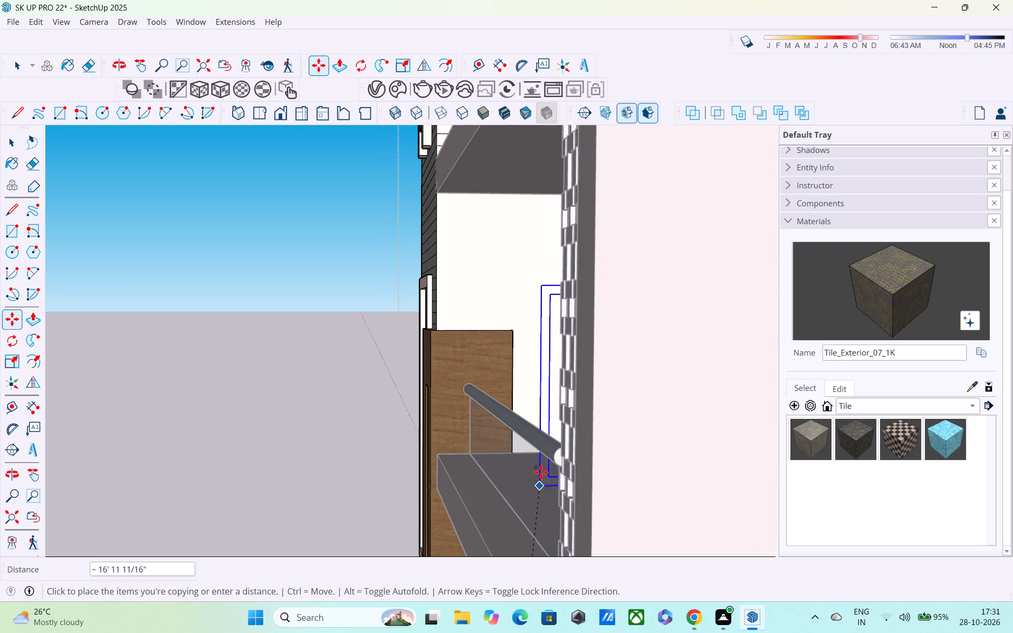
{"action": "middle_click_drag", "start_coordinate": [541, 453], "coordinate": [605, 627]}
{"action": "middle_click_drag", "start_coordinate": [599, 539], "coordinate": [758, 544]}
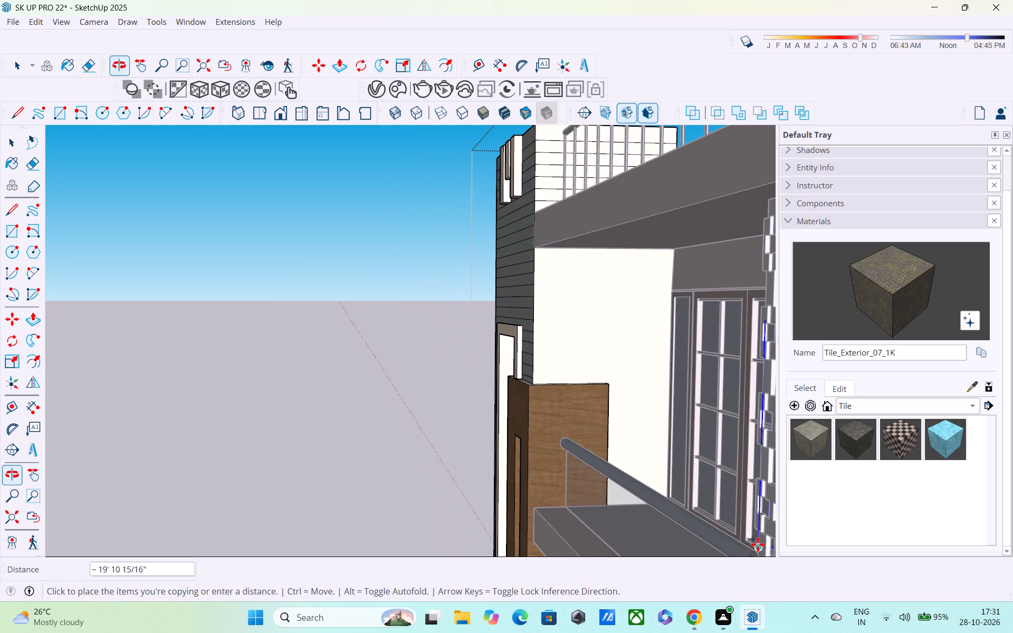
{"action": "left_click", "coordinate": [615, 414]}
{"action": "key", "text": "space"}
Switch the material library to the Wood collection.
{"action": "scroll", "coordinate": [626, 414], "scroll_direction": "down", "scroll_amount": 1}
{"action": "middle_click_drag", "start_coordinate": [626, 414], "coordinate": [620, 413]}
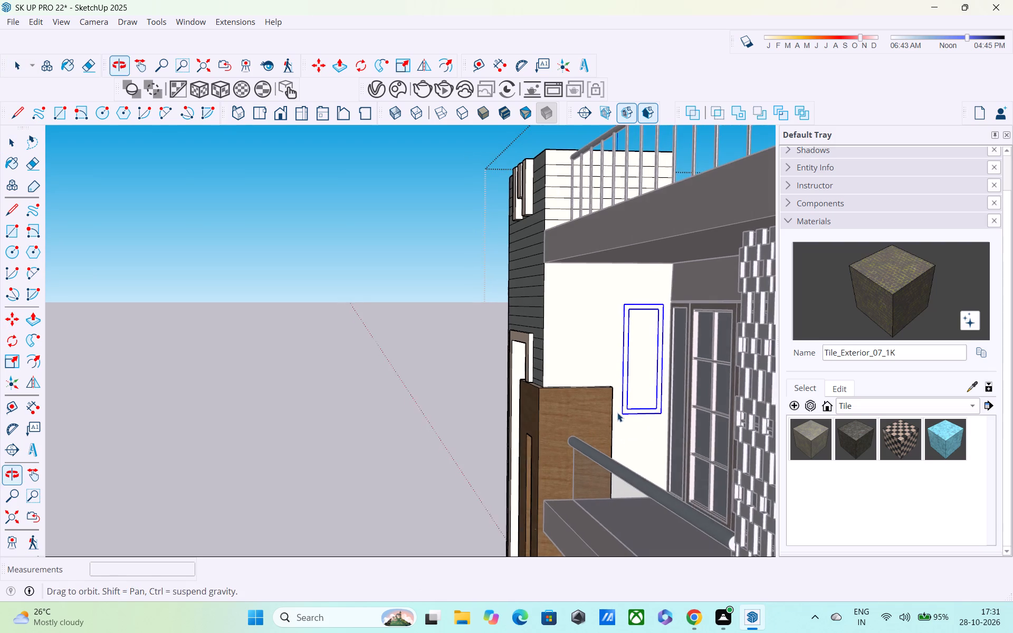
{"action": "key", "text": "space"}
{"action": "scroll", "coordinate": [629, 371], "scroll_direction": "up", "scroll_amount": 2}
{"action": "left_click", "coordinate": [865, 402]}
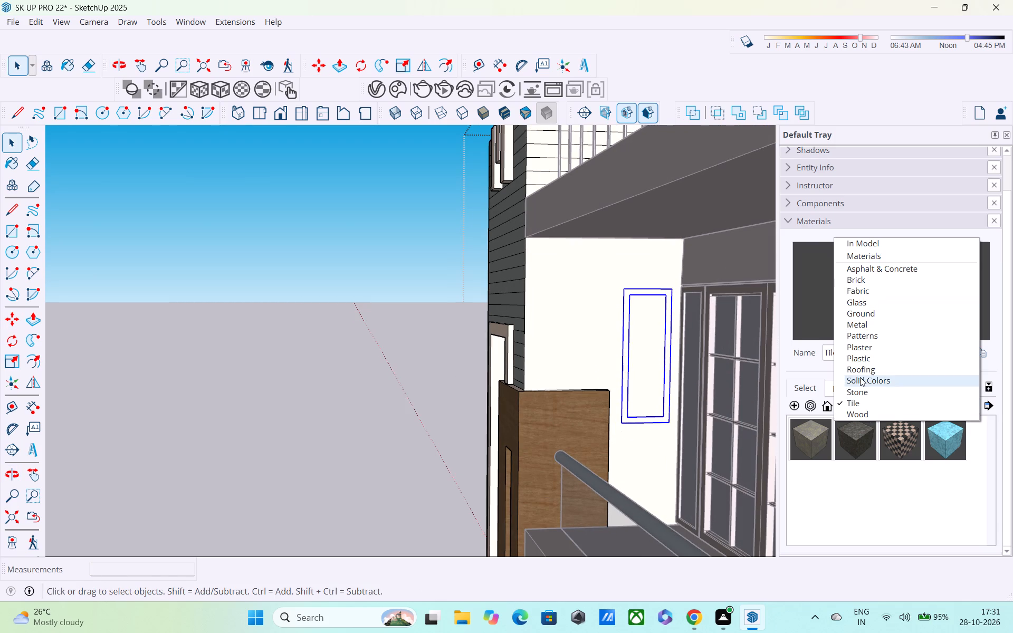
{"action": "left_click", "coordinate": [851, 415]}
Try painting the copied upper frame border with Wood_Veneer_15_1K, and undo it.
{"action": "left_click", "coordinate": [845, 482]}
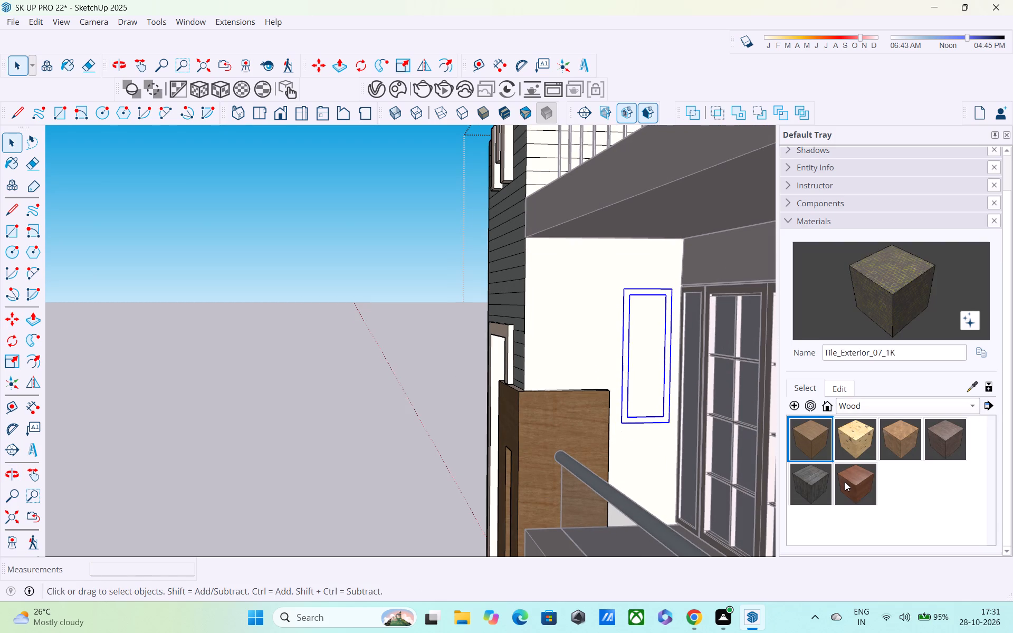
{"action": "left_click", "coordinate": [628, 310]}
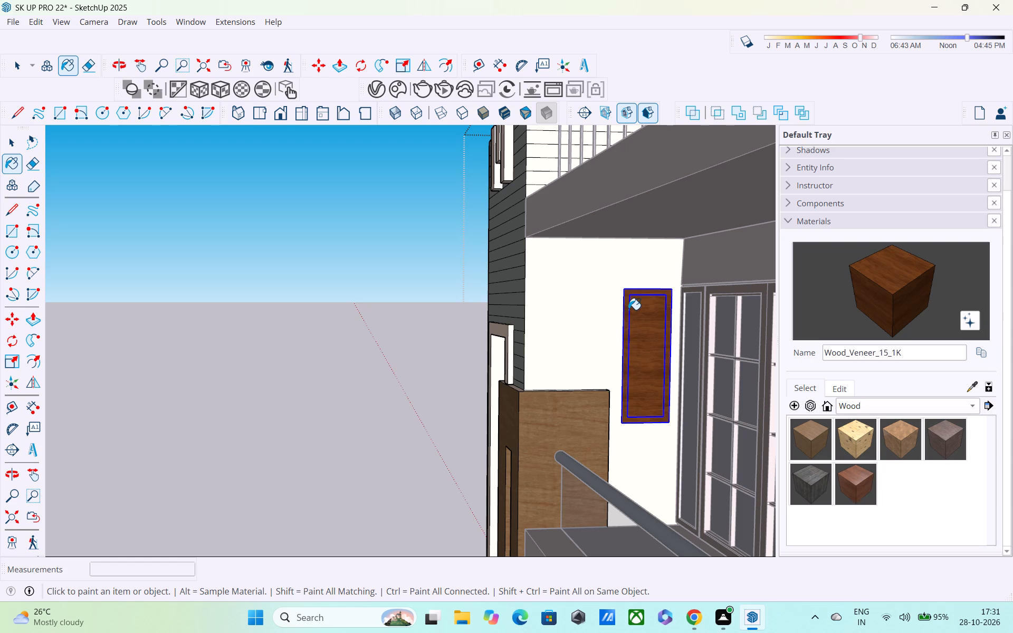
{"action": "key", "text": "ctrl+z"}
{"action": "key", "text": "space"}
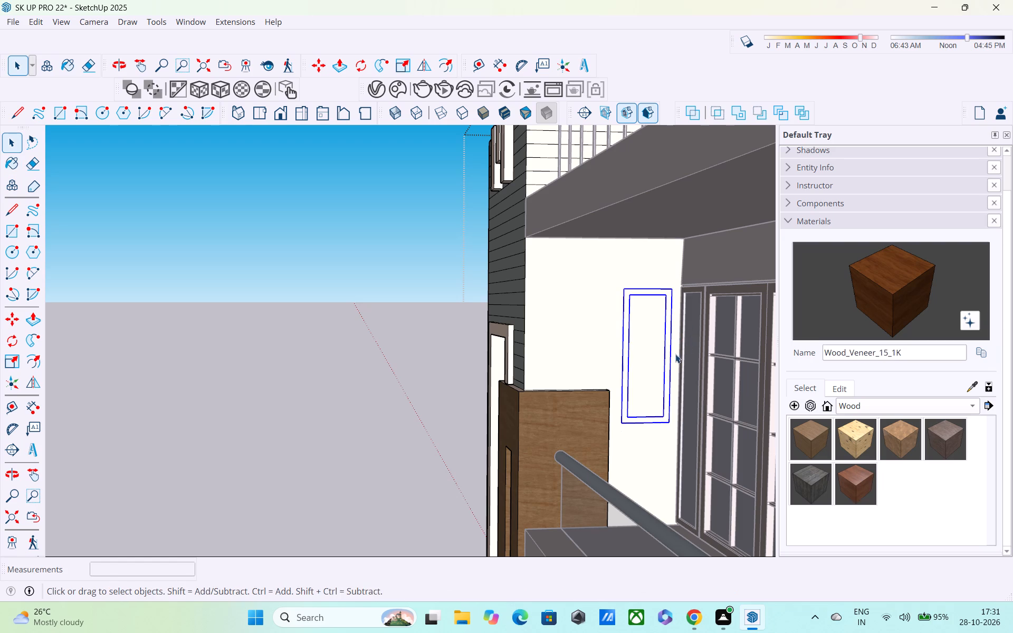
Retrace the copied inner rectangle's long edge nearest the wooden pillar with a line about 5' 1 5/8" long to separate border and panel.
{"action": "double_click", "coordinate": [575, 361]}
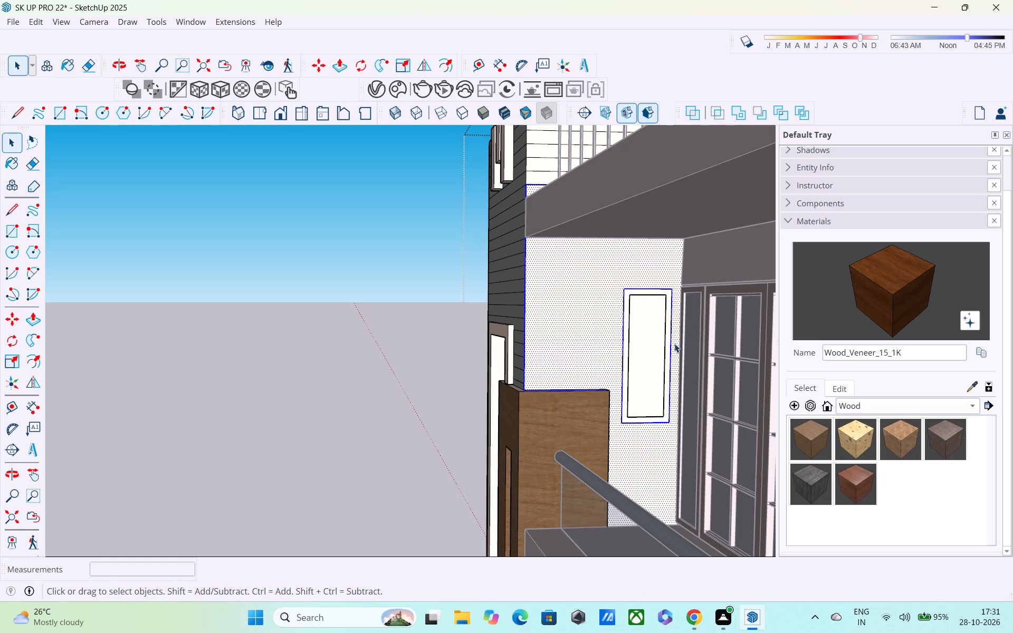
{"action": "left_click", "coordinate": [624, 342]}
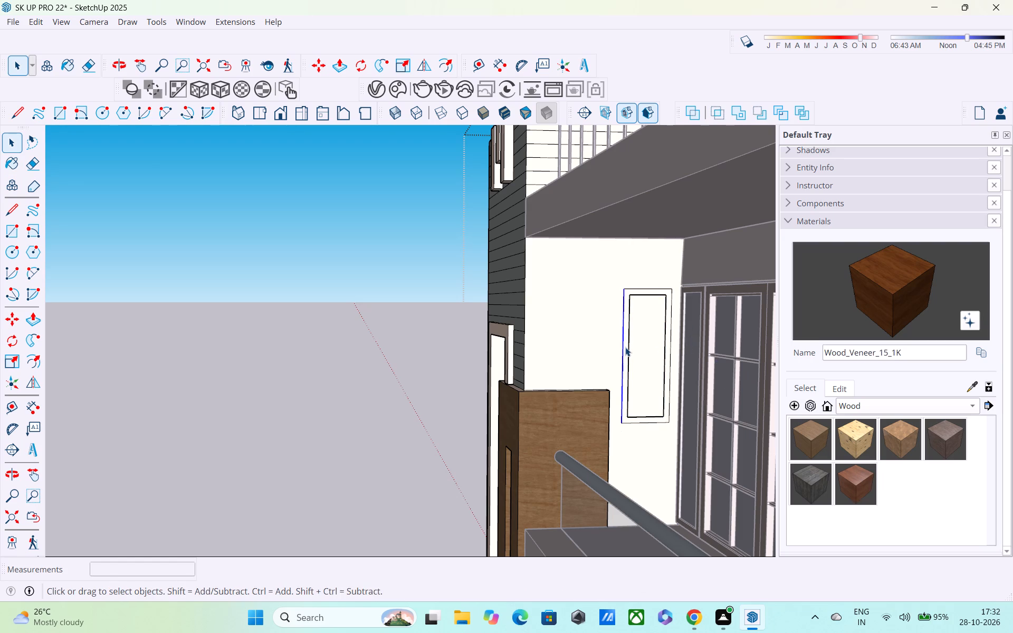
{"action": "left_click", "coordinate": [626, 349]}
{"action": "left_click", "coordinate": [626, 349]}
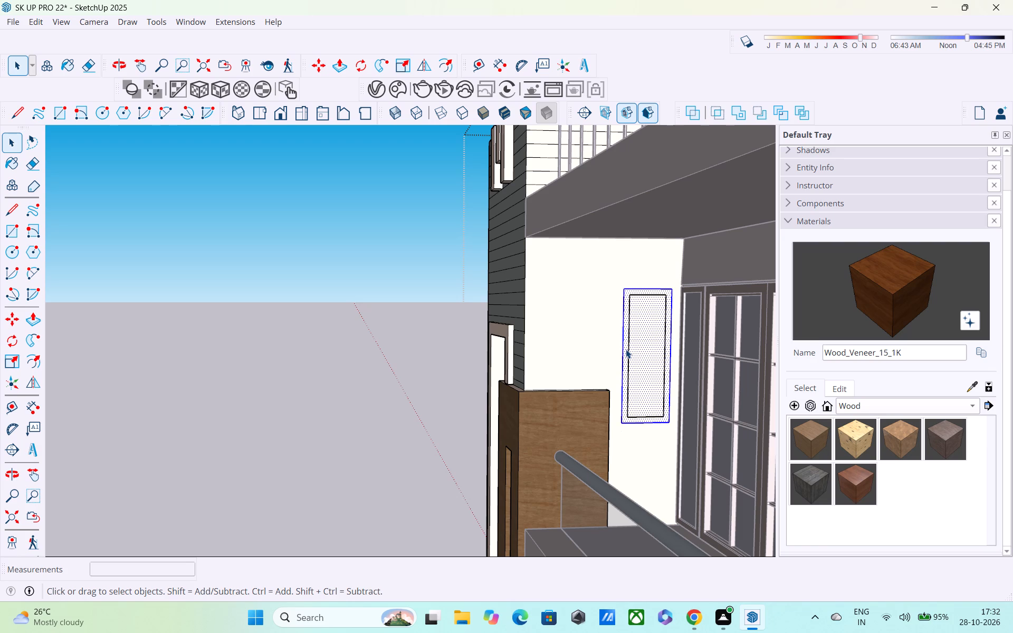
{"action": "key", "text": "l"}
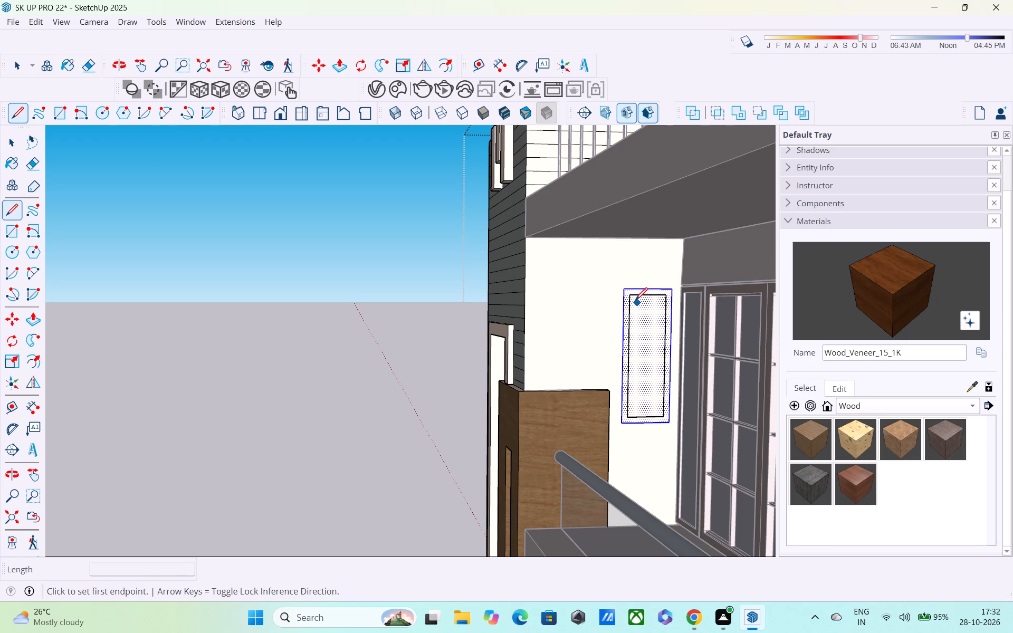
{"action": "left_click", "coordinate": [634, 299]}
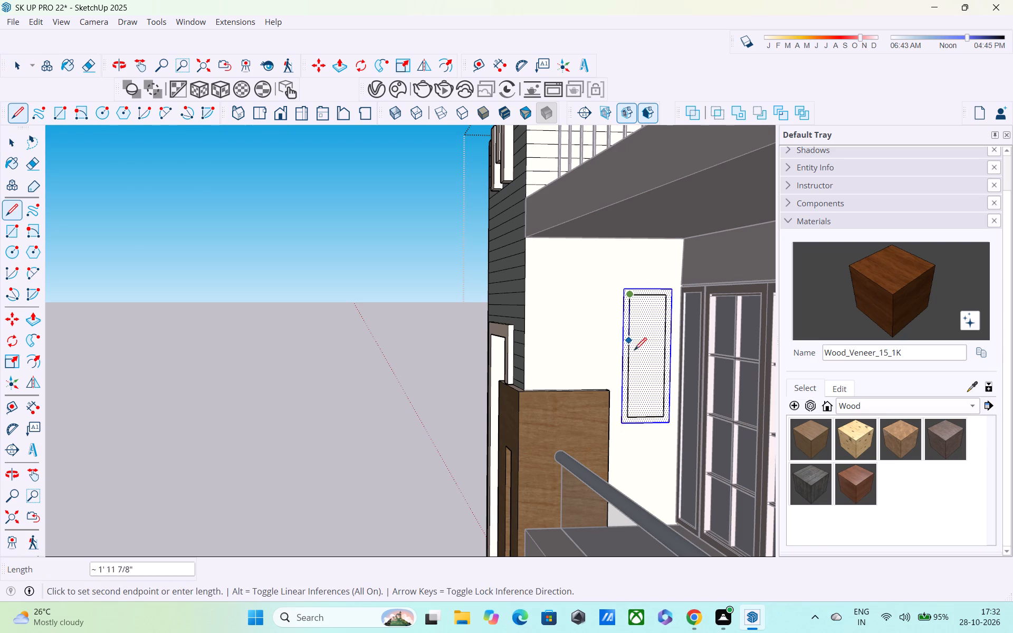
{"action": "left_click", "coordinate": [630, 416]}
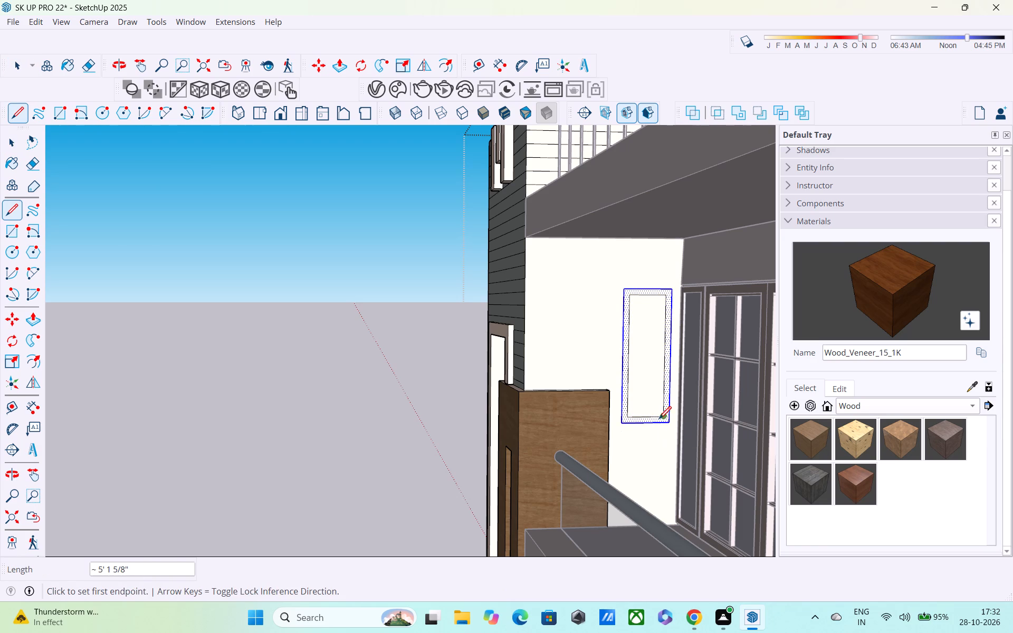
Paint the upper and lower frame borders on the balcony side walls with Wood_Veneer_15_1K.
{"action": "key", "text": "space"}
{"action": "left_click", "coordinate": [851, 474]}
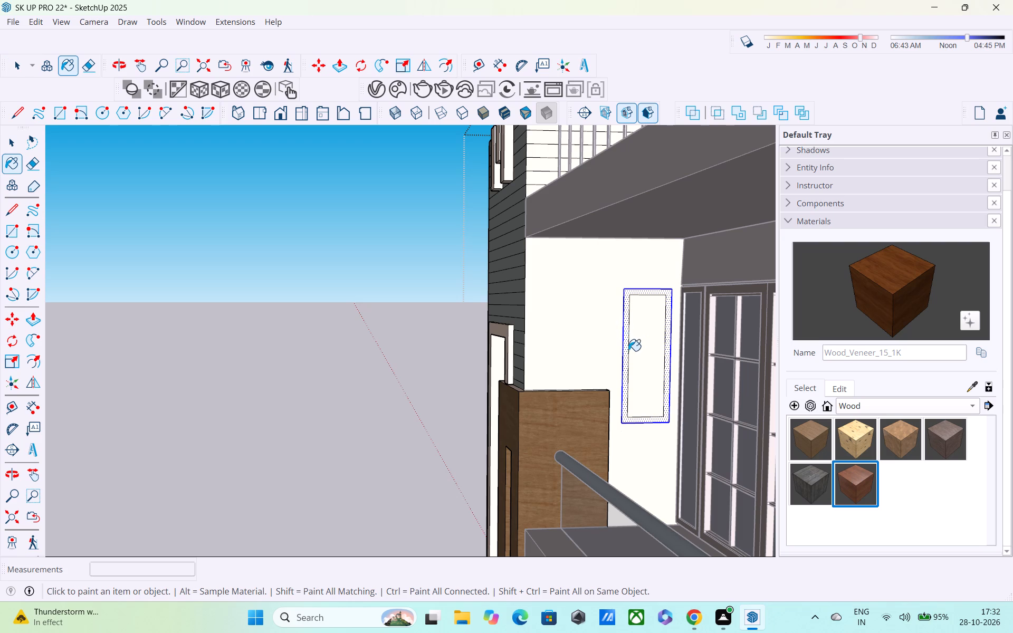
{"action": "left_click", "coordinate": [624, 342]}
{"action": "scroll", "coordinate": [641, 371], "scroll_direction": "down", "scroll_amount": 3}
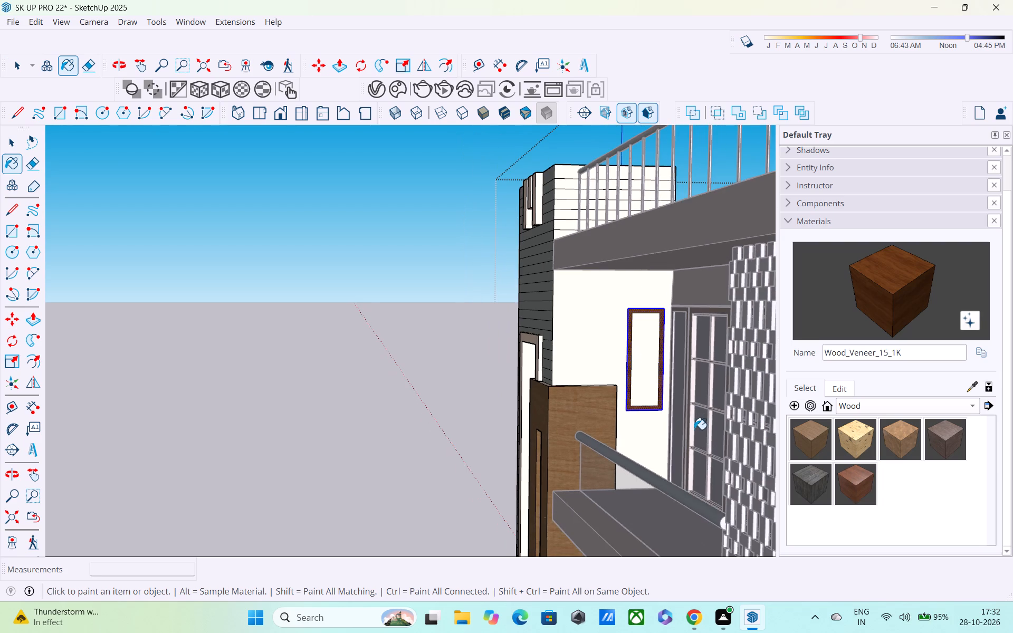
{"action": "middle_click_drag", "start_coordinate": [694, 430], "coordinate": [715, 236]}
{"action": "middle_click_drag", "start_coordinate": [684, 357], "coordinate": [683, 305]}
{"action": "scroll", "coordinate": [636, 415], "scroll_direction": "up", "scroll_amount": 3}
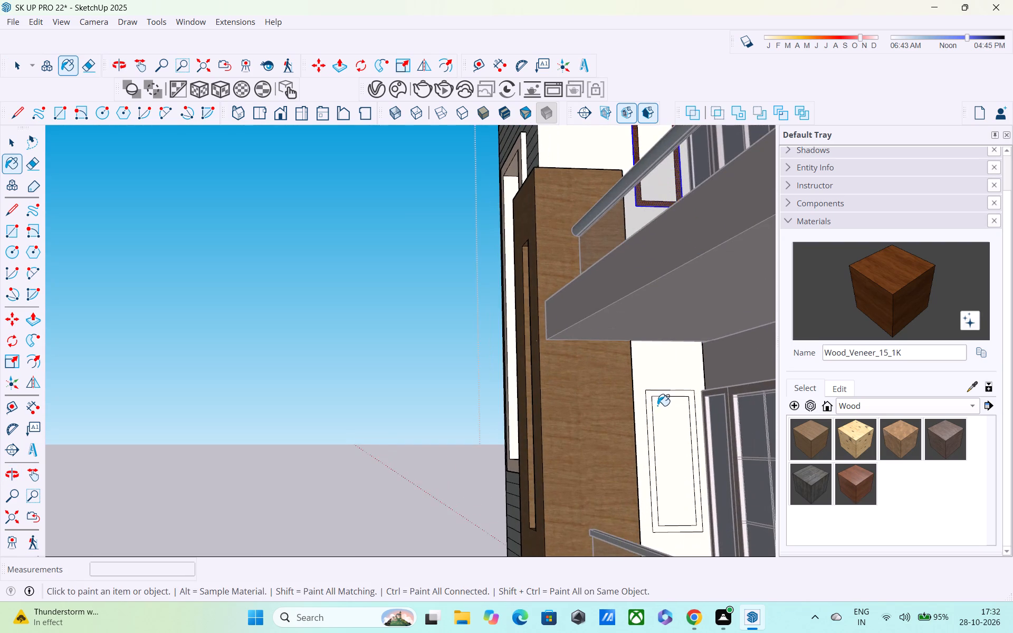
{"action": "scroll", "coordinate": [658, 405], "scroll_direction": "up", "scroll_amount": 3}
{"action": "left_click", "coordinate": [650, 391]}
{"action": "scroll", "coordinate": [646, 399], "scroll_direction": "down", "scroll_amount": 4}
{"action": "key", "text": "space"}
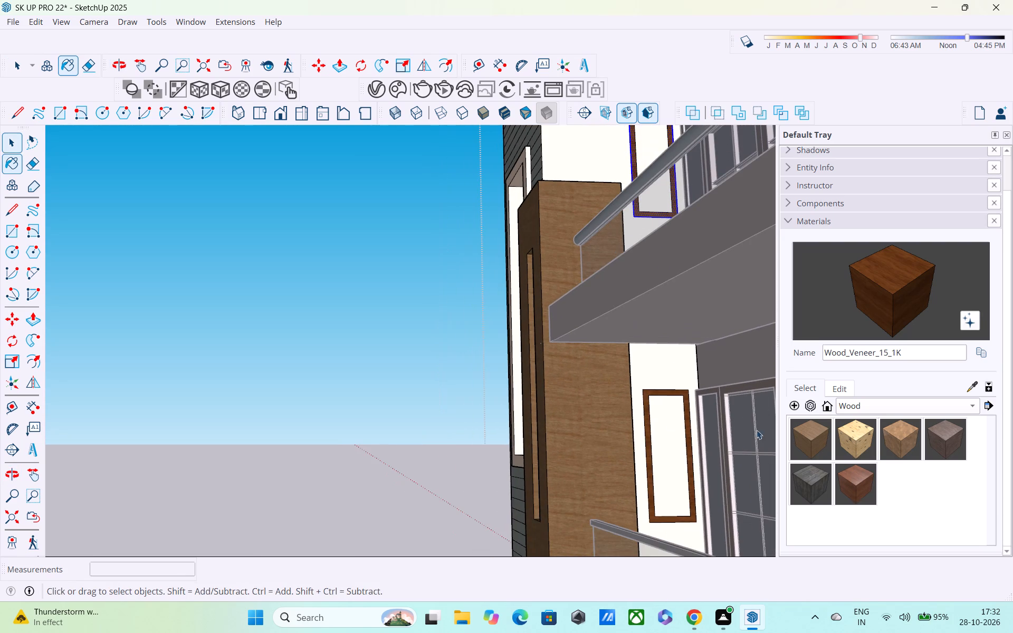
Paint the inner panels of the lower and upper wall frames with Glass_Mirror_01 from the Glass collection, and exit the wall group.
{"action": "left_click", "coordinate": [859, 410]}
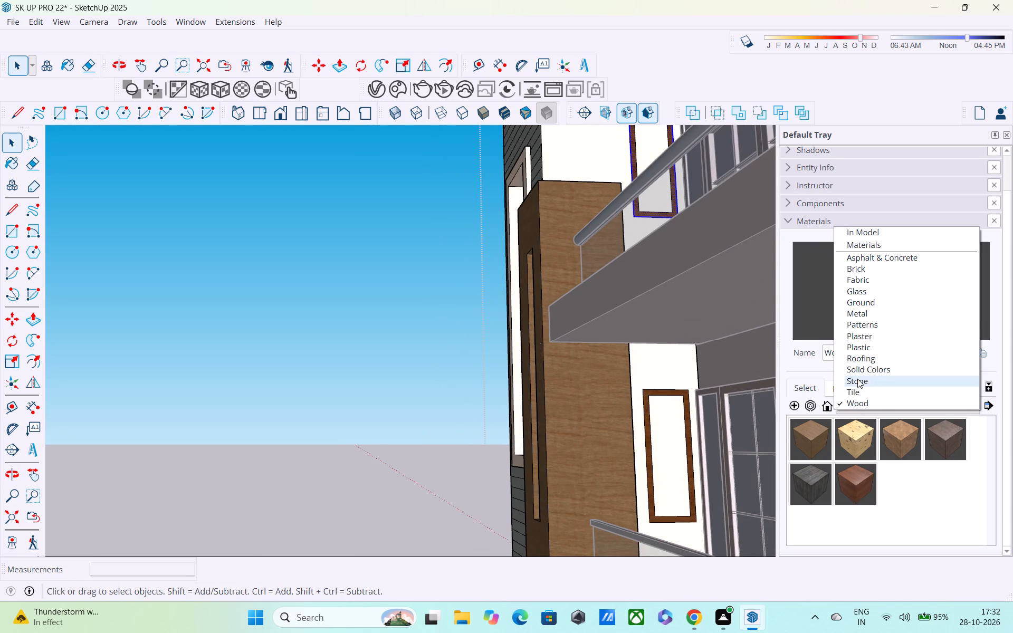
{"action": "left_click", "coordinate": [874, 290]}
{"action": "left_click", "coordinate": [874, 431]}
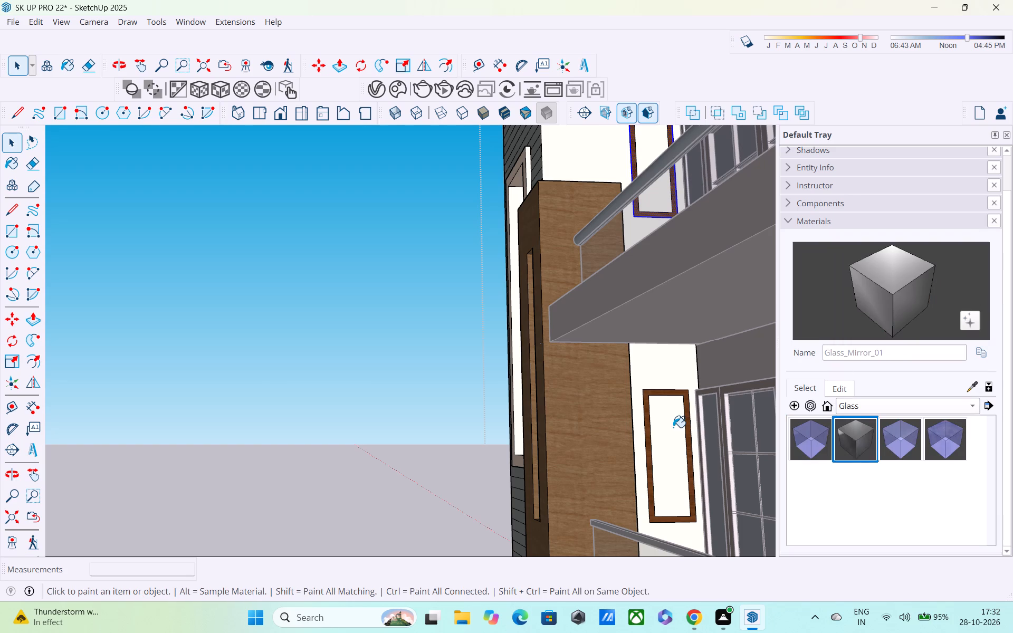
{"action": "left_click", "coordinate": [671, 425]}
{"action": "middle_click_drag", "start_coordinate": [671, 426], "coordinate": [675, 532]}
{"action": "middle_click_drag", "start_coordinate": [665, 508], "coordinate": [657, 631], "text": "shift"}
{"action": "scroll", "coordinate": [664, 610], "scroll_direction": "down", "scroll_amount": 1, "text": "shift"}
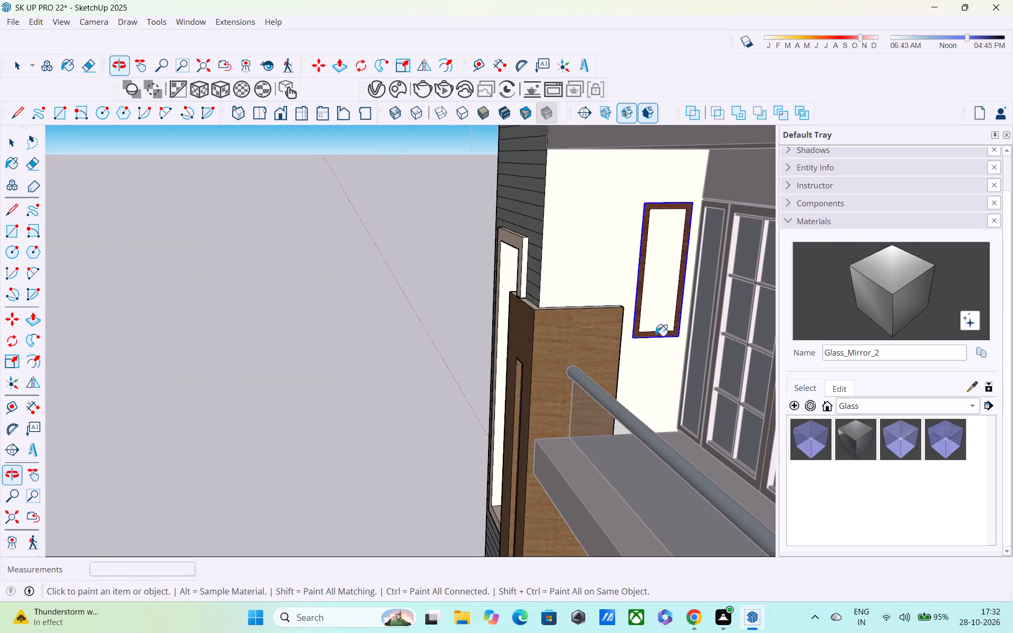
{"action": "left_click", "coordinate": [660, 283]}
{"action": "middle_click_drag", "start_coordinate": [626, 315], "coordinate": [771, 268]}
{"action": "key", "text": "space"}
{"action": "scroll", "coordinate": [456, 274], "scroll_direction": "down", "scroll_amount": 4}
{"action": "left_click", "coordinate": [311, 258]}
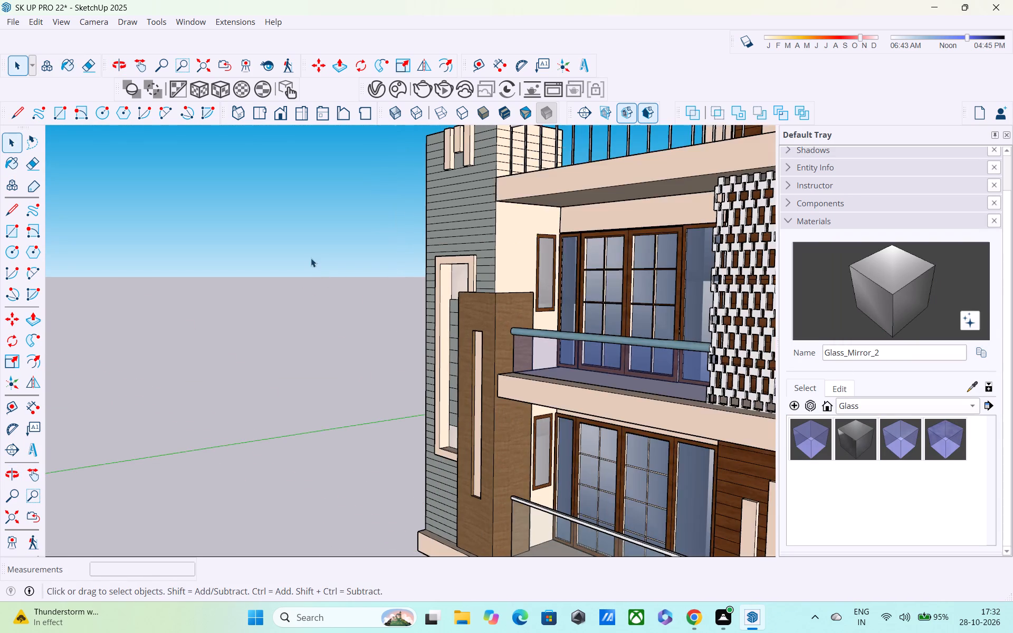
Examine the framed side-wall panels and the balconies from the front and the side.
{"action": "middle_click_drag", "start_coordinate": [458, 335], "coordinate": [662, 315]}
{"action": "scroll", "coordinate": [658, 312], "scroll_direction": "down", "scroll_amount": 3}
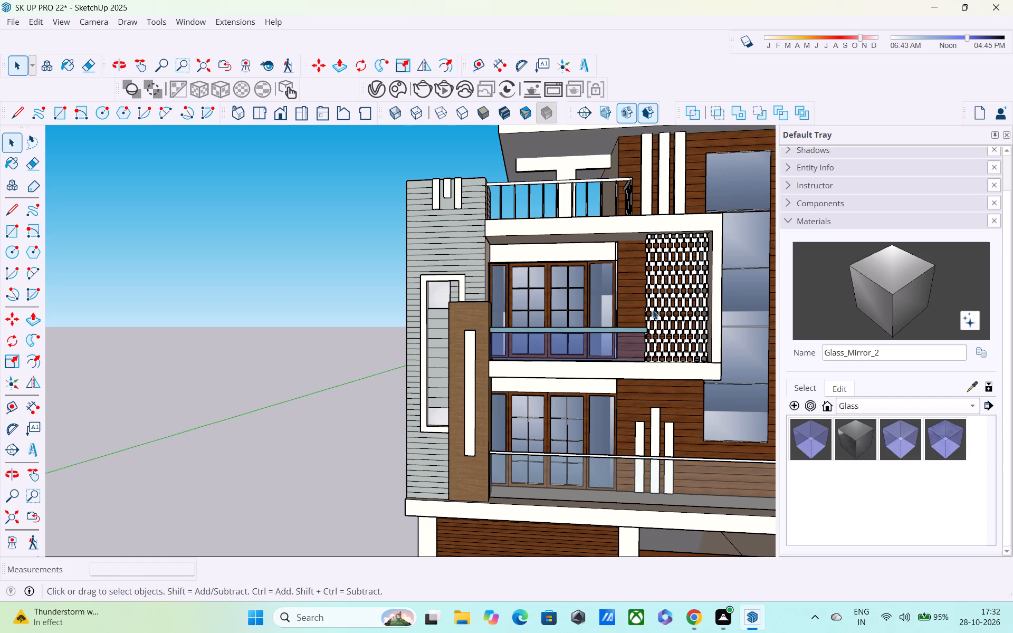
{"action": "middle_click_drag", "start_coordinate": [646, 310], "coordinate": [380, 275]}
{"action": "scroll", "coordinate": [457, 293], "scroll_direction": "up", "scroll_amount": 7}
{"action": "middle_click_drag", "start_coordinate": [485, 306], "coordinate": [490, 334]}
{"action": "scroll", "coordinate": [485, 298], "scroll_direction": "up", "scroll_amount": 5}
{"action": "middle_click_drag", "start_coordinate": [485, 298], "coordinate": [439, 325]}
{"action": "scroll", "coordinate": [442, 319], "scroll_direction": "down", "scroll_amount": 5}
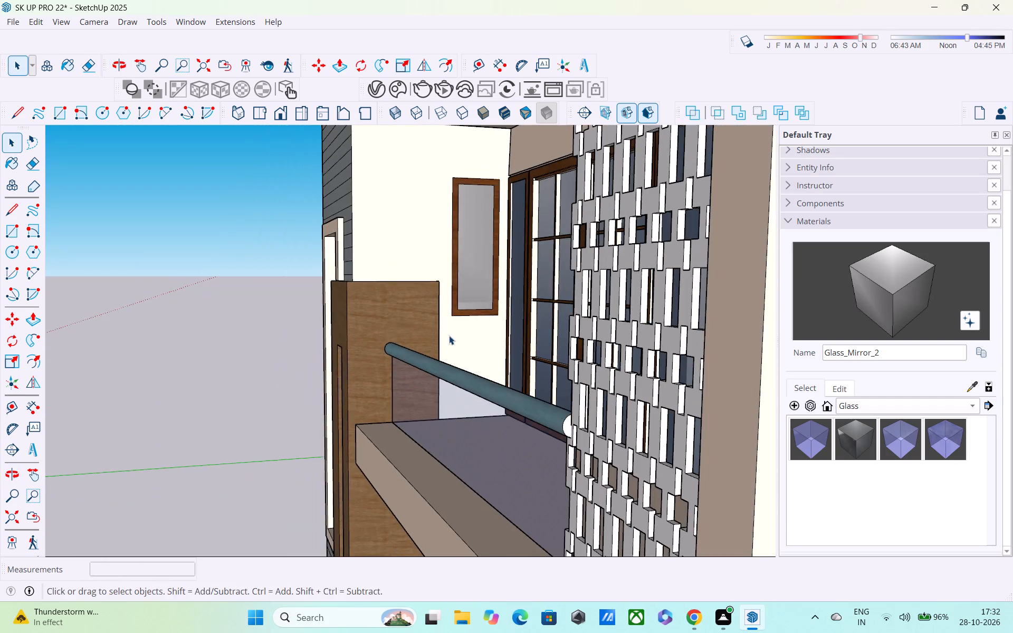
{"action": "middle_click_drag", "start_coordinate": [449, 335], "coordinate": [611, 277]}
{"action": "scroll", "coordinate": [607, 292], "scroll_direction": "down", "scroll_amount": 5}
{"action": "scroll", "coordinate": [590, 347], "scroll_direction": "down", "scroll_amount": 1}
{"action": "middle_click_drag", "start_coordinate": [588, 354], "coordinate": [435, 351], "text": "shift"}
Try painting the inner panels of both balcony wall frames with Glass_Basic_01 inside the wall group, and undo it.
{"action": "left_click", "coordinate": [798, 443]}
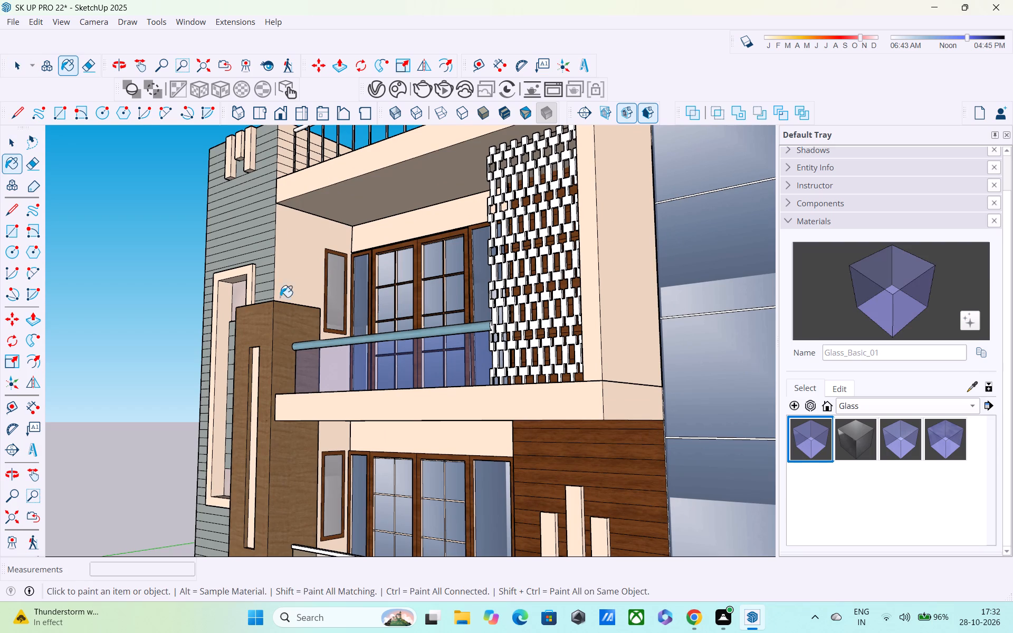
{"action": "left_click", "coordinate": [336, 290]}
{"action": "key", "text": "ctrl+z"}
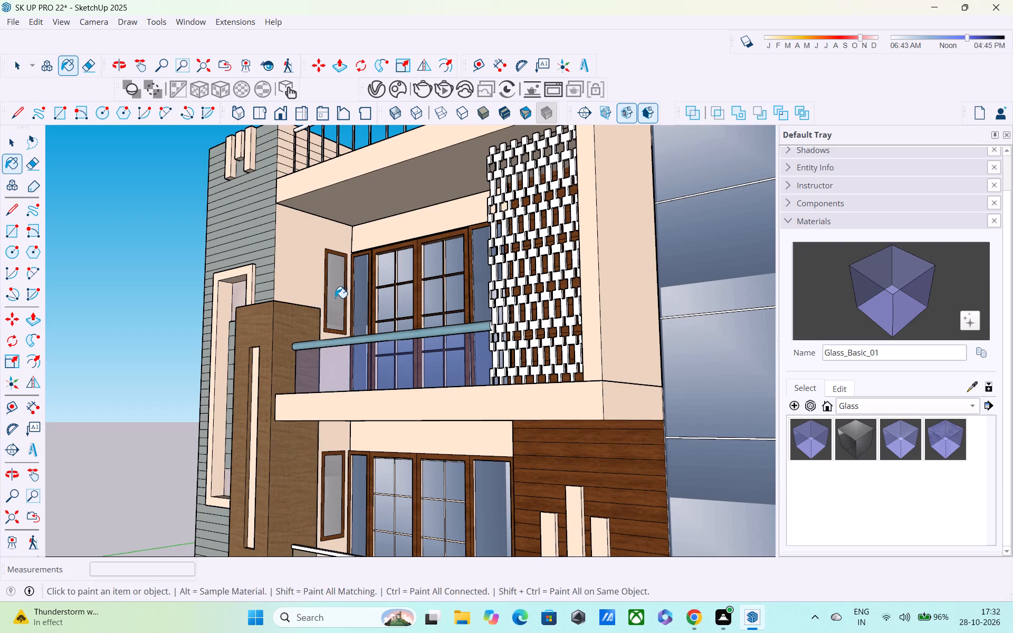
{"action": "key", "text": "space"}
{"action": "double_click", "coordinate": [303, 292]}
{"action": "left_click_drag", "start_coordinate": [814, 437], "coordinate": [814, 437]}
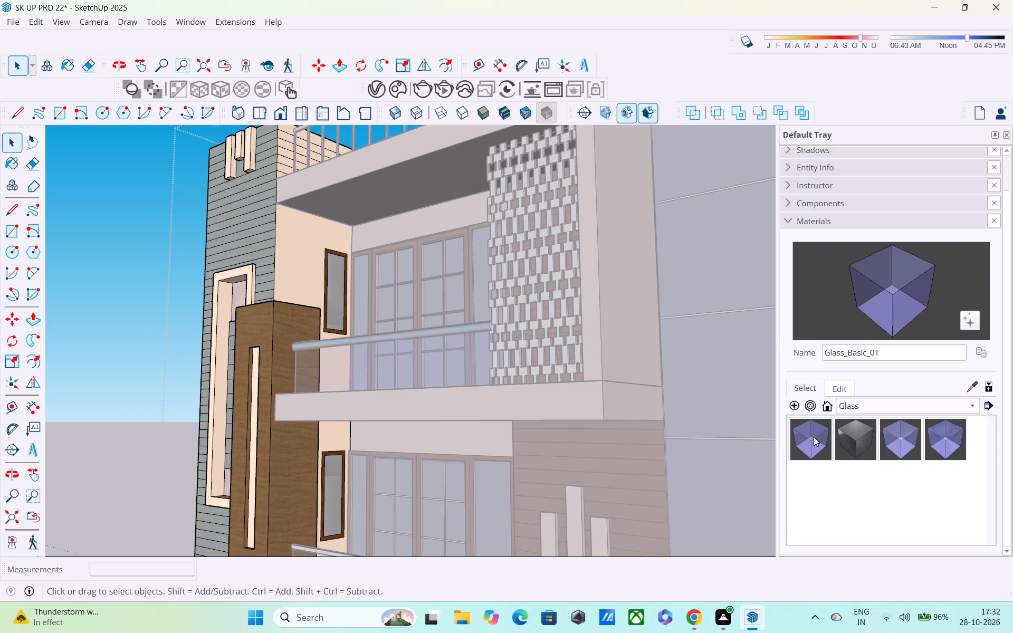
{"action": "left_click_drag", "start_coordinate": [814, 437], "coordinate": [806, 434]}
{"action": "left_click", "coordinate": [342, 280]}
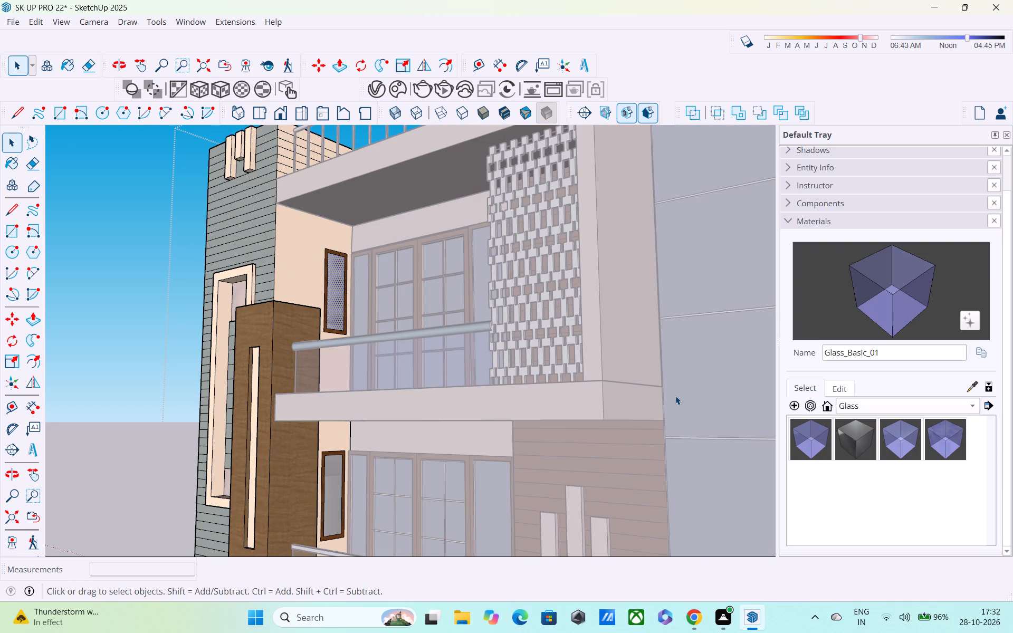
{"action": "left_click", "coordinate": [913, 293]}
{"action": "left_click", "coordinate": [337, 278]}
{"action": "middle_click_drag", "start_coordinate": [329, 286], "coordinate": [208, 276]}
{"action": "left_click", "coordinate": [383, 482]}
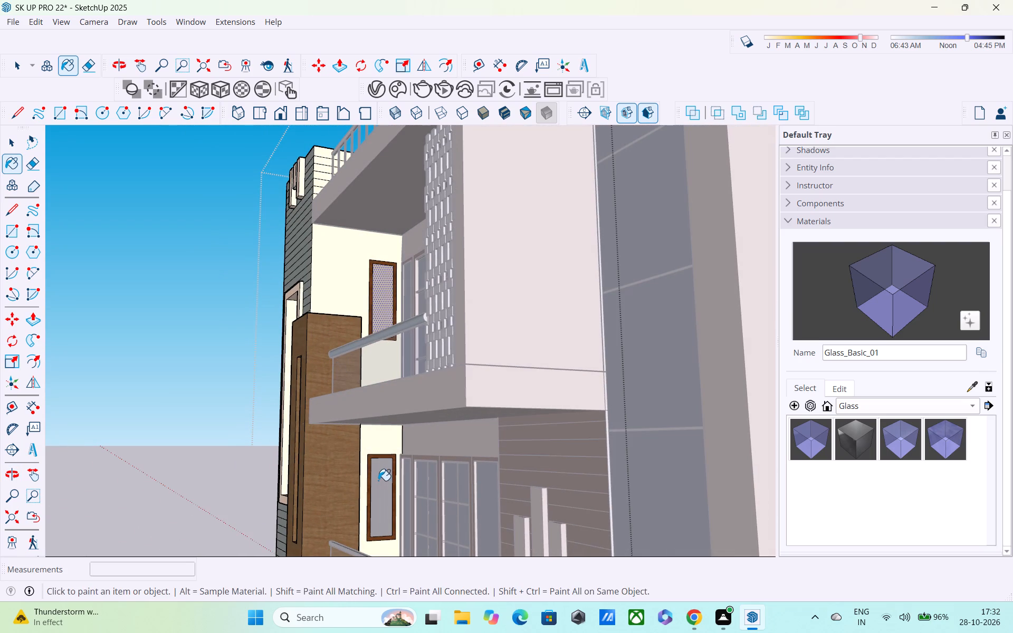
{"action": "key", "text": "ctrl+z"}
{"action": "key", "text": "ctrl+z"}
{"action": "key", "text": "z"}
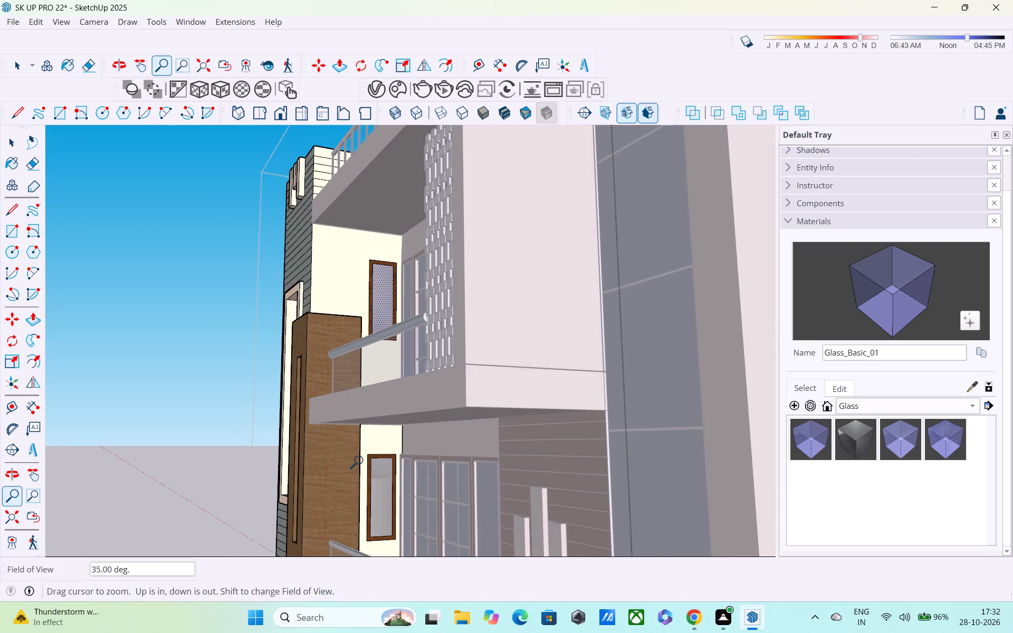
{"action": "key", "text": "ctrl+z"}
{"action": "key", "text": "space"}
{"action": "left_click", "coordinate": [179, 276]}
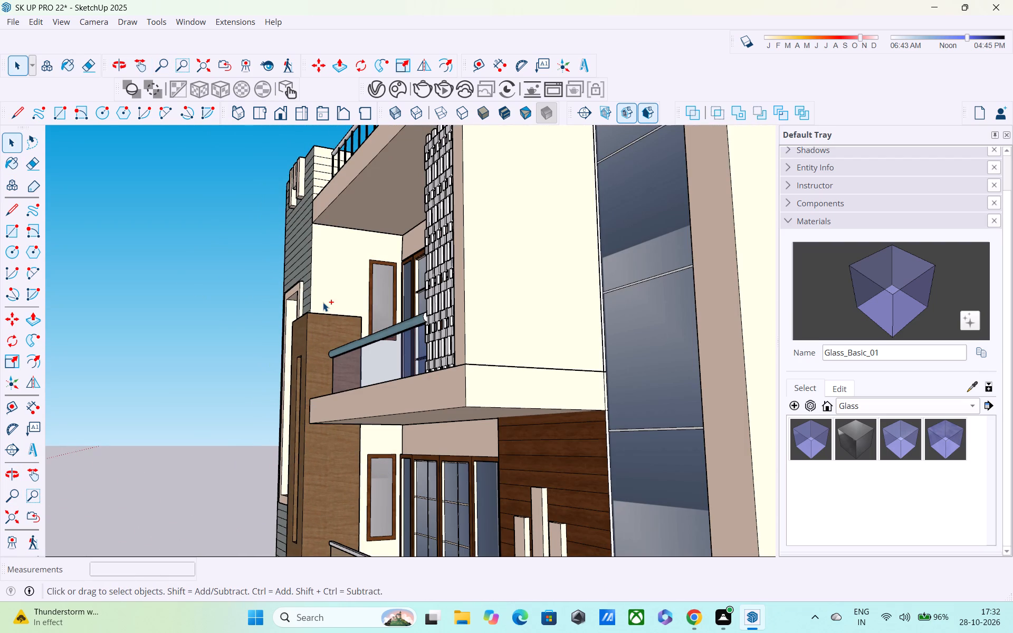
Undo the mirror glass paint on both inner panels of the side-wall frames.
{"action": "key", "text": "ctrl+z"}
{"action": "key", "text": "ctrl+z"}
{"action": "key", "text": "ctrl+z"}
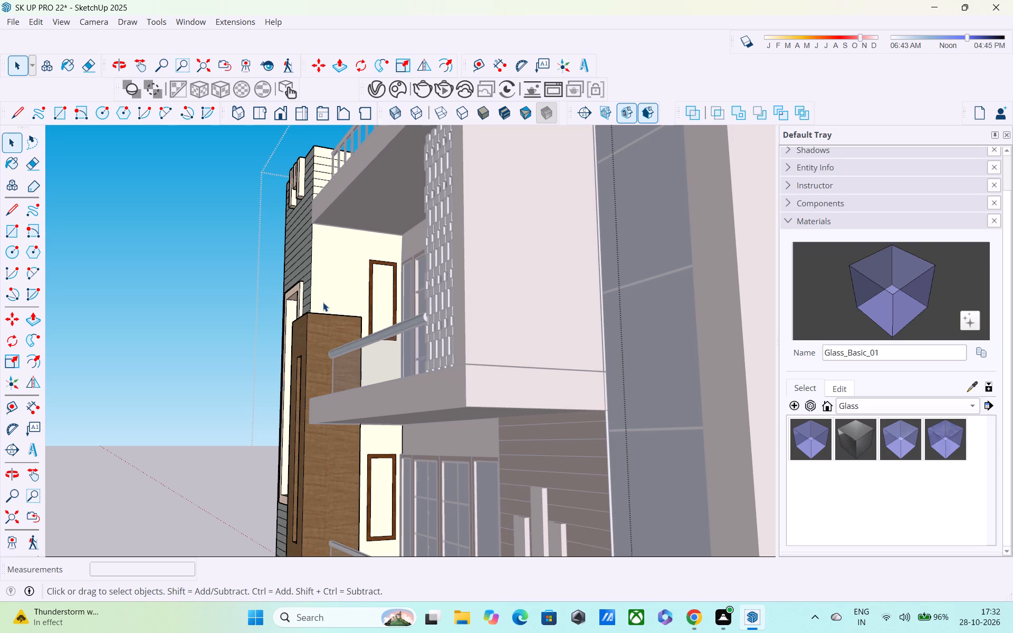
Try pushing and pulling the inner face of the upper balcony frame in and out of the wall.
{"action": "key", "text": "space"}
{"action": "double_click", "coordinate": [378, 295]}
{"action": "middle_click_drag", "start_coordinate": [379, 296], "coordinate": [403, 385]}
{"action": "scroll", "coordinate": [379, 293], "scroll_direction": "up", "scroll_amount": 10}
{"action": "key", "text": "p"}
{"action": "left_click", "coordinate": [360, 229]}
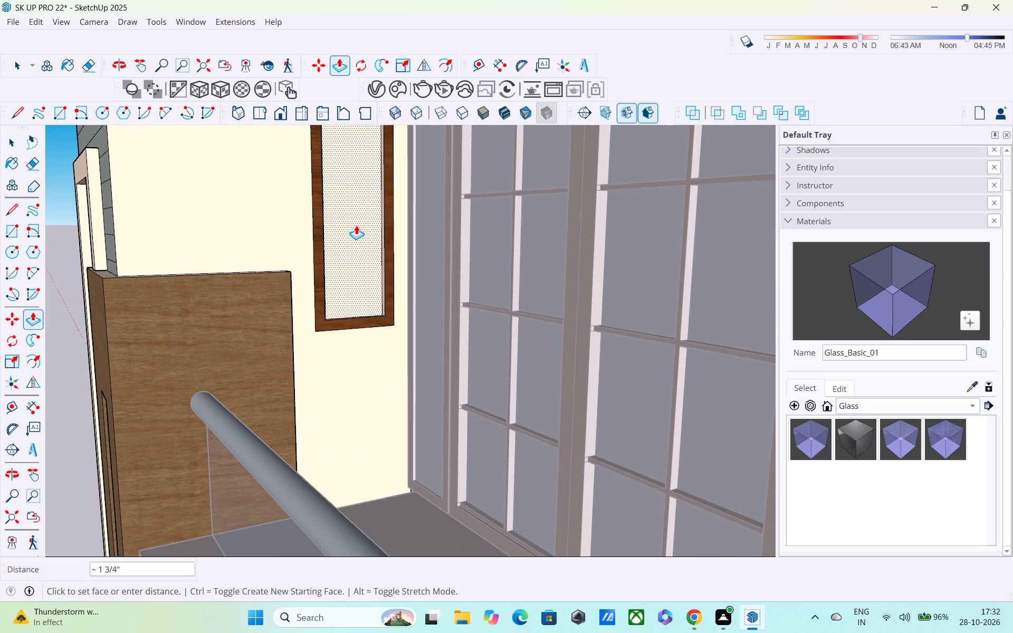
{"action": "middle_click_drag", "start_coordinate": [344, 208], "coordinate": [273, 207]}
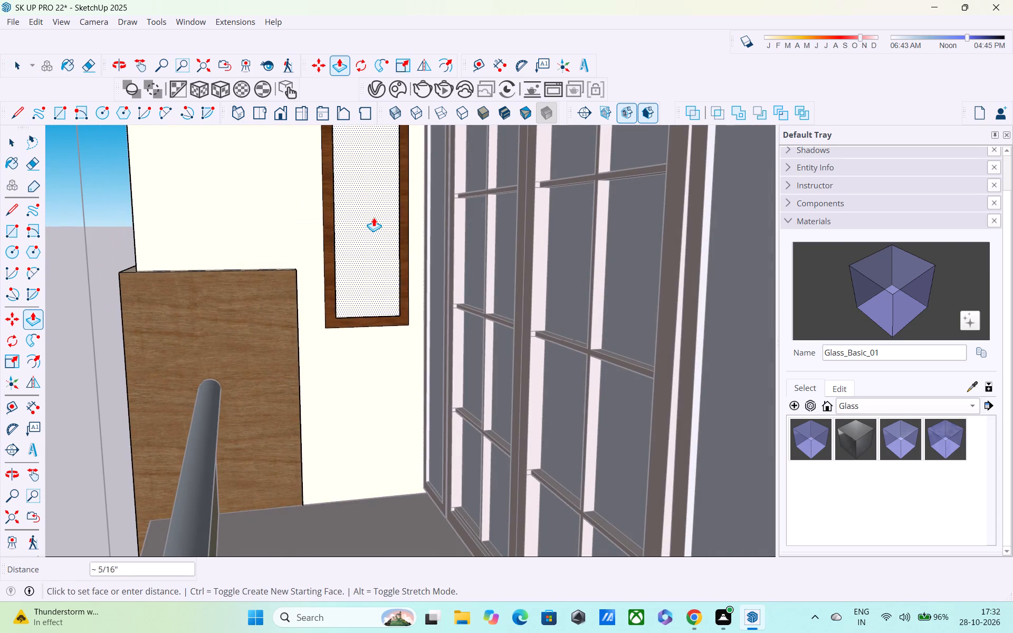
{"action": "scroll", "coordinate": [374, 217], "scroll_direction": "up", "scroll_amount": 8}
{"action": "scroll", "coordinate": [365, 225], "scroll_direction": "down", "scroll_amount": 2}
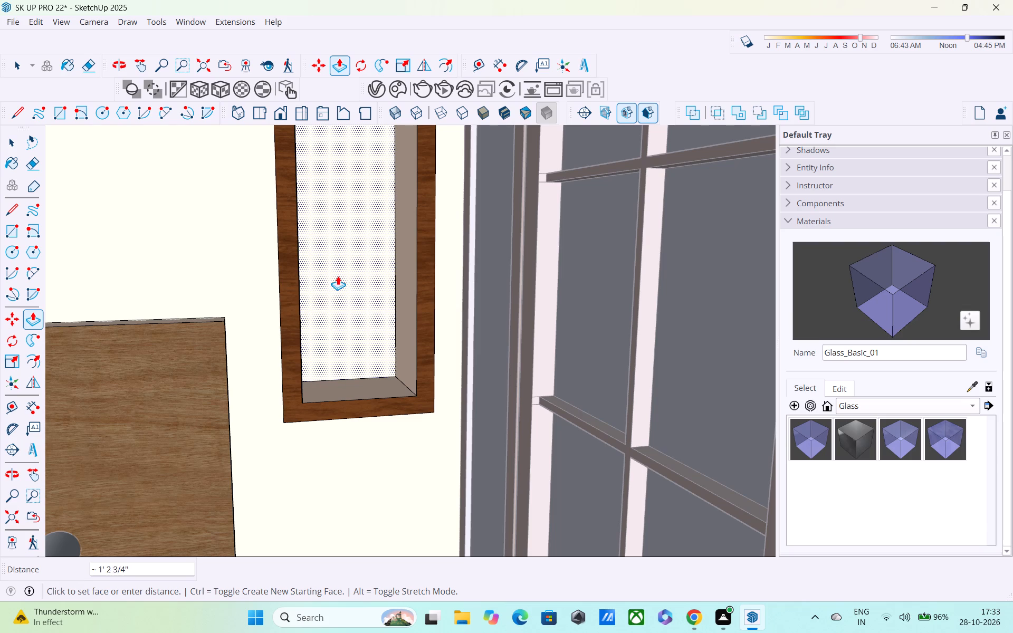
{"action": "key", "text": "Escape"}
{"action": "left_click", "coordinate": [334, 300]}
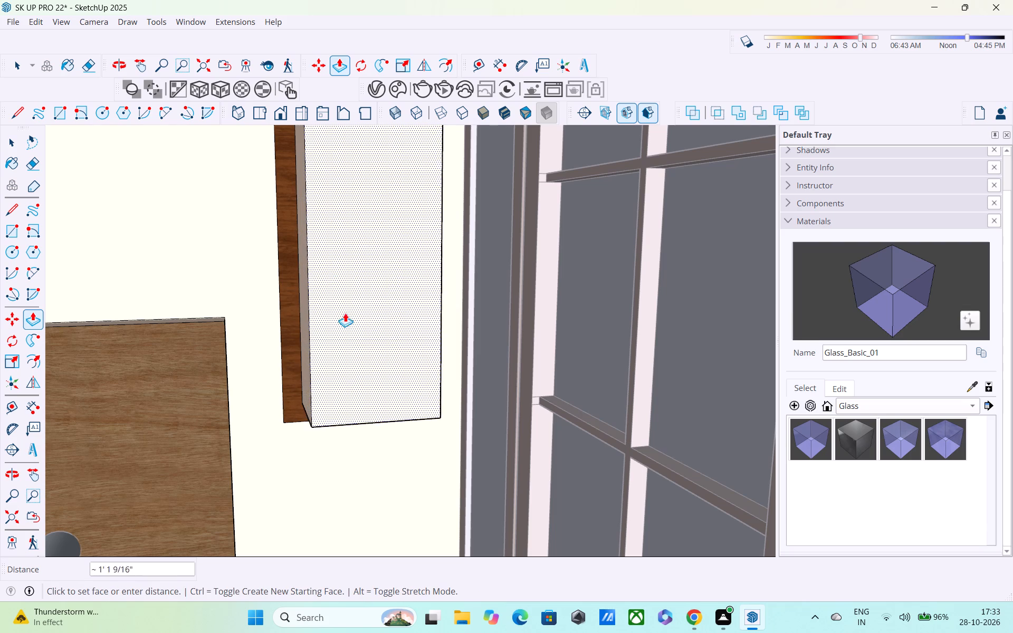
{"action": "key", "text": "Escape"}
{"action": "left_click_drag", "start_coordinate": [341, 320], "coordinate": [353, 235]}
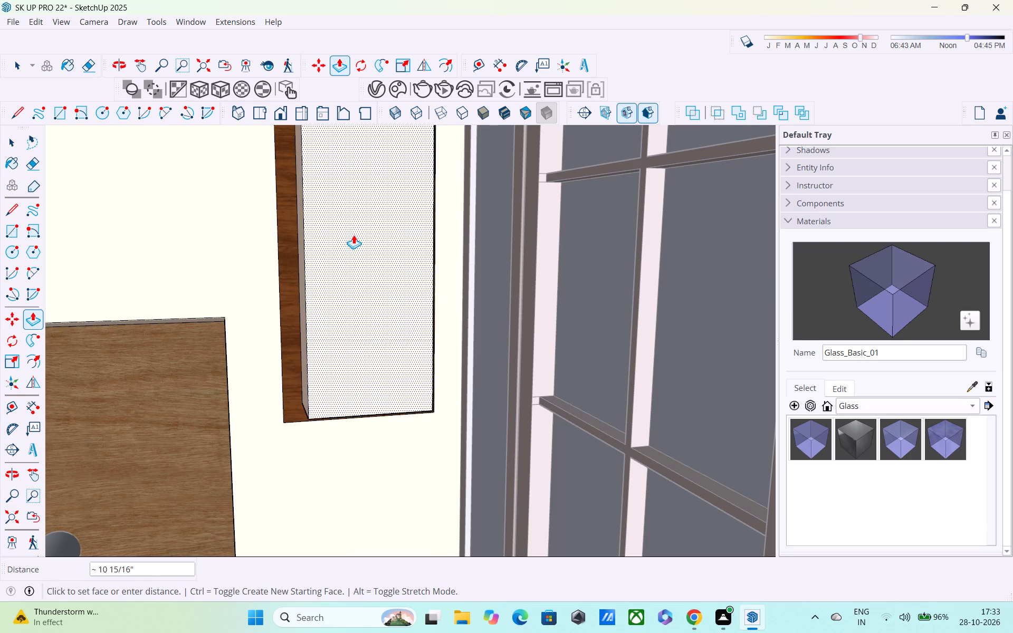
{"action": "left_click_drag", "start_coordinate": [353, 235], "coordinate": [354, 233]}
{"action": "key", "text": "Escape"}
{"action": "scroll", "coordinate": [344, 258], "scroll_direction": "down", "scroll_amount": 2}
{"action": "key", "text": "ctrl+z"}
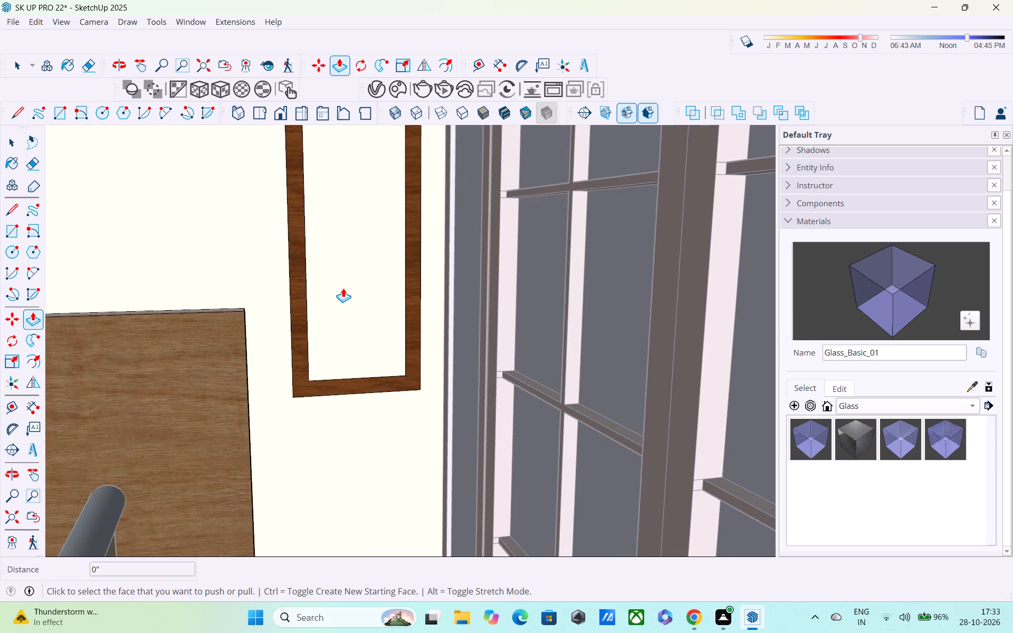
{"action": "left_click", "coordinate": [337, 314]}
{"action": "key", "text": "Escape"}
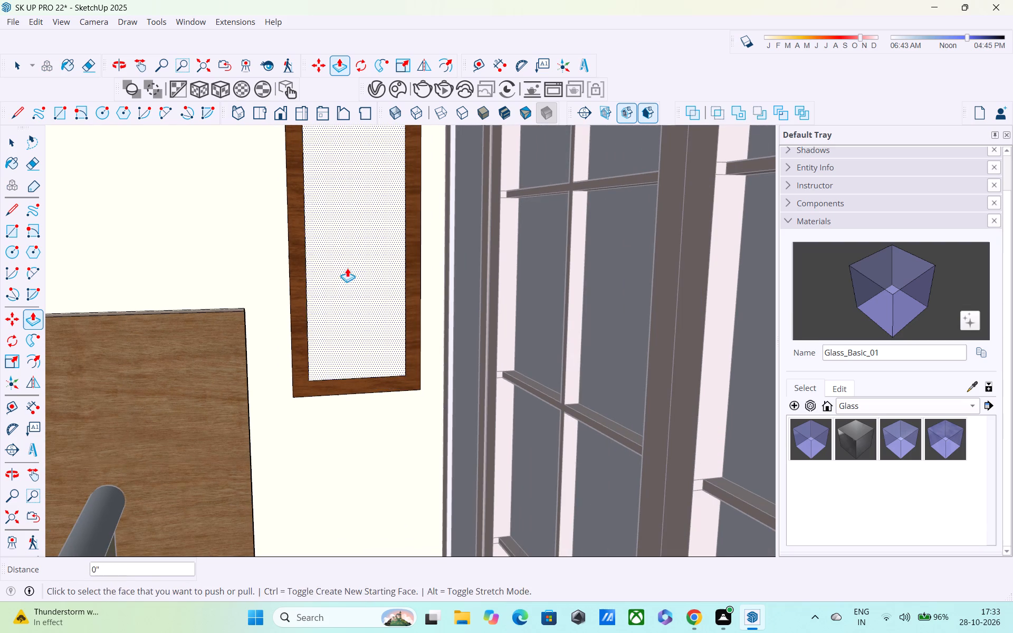
Paint the inner panels of the upper and lower balcony wall frames with Glass_Mirror_01.
{"action": "middle_click_drag", "start_coordinate": [345, 280], "coordinate": [367, 306]}
{"action": "scroll", "coordinate": [315, 166], "scroll_direction": "down", "scroll_amount": 1}
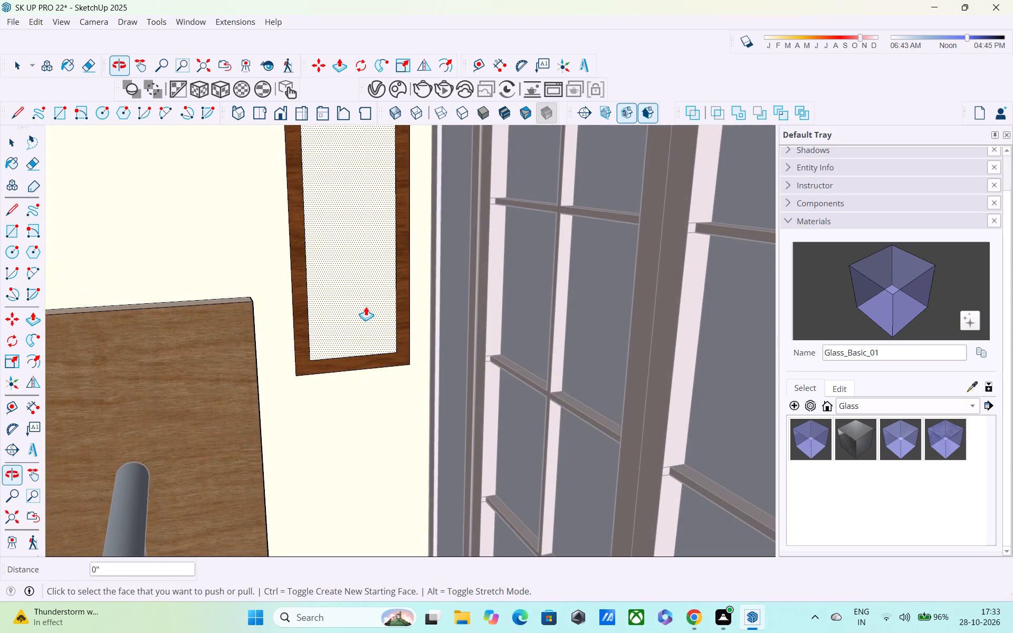
{"action": "scroll", "coordinate": [365, 305], "scroll_direction": "down", "scroll_amount": 4}
{"action": "middle_click_drag", "start_coordinate": [340, 292], "coordinate": [393, 250]}
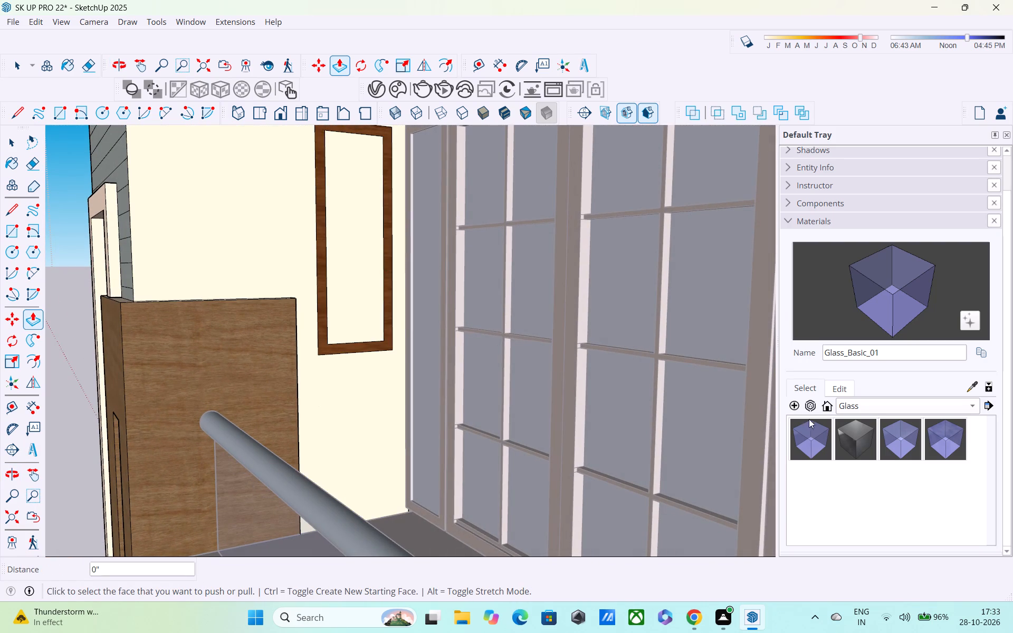
{"action": "left_click", "coordinate": [850, 433]}
{"action": "left_click", "coordinate": [341, 225]}
{"action": "scroll", "coordinate": [372, 340], "scroll_direction": "down", "scroll_amount": 1}
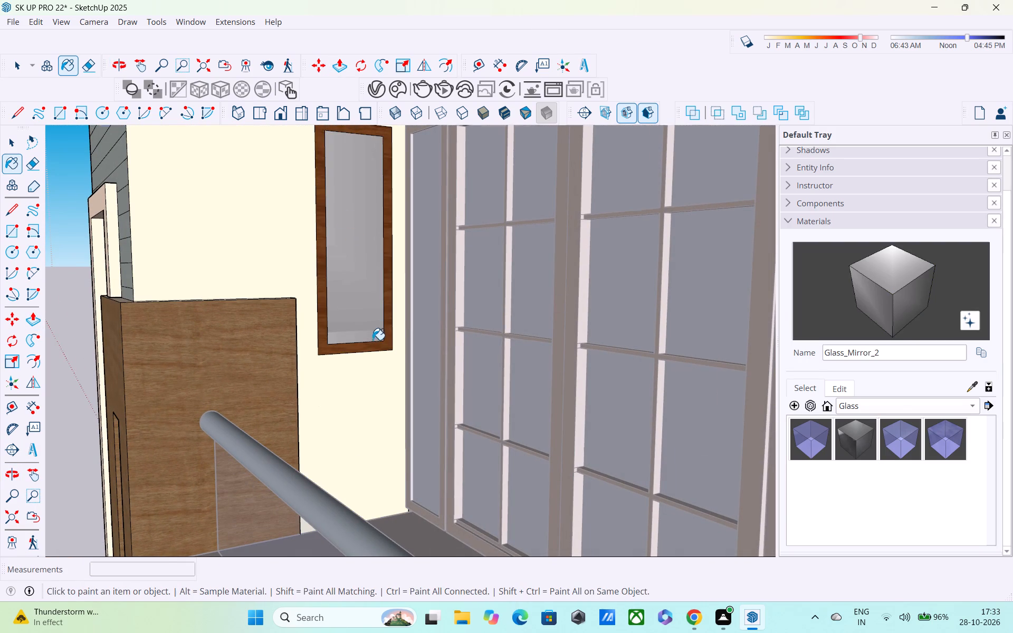
{"action": "scroll", "coordinate": [372, 340], "scroll_direction": "down", "scroll_amount": 2}
{"action": "scroll", "coordinate": [613, 326], "scroll_direction": "down", "scroll_amount": 4}
{"action": "middle_click_drag", "start_coordinate": [507, 333], "coordinate": [522, 156], "text": "shift"}
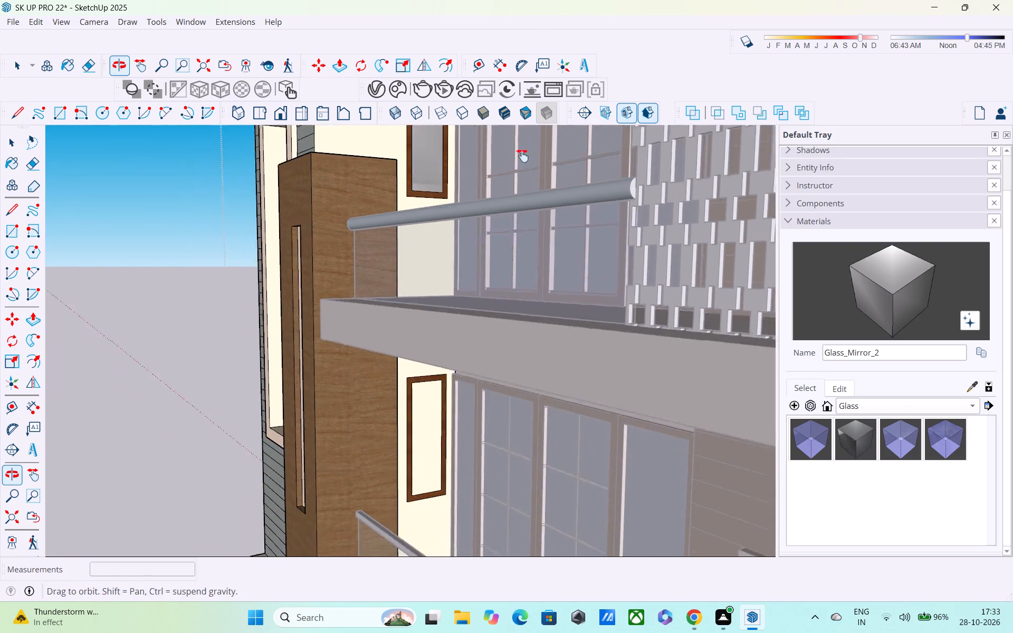
{"action": "middle_click_drag", "start_coordinate": [522, 156], "coordinate": [527, 139], "text": "shift"}
{"action": "left_click", "coordinate": [424, 400]}
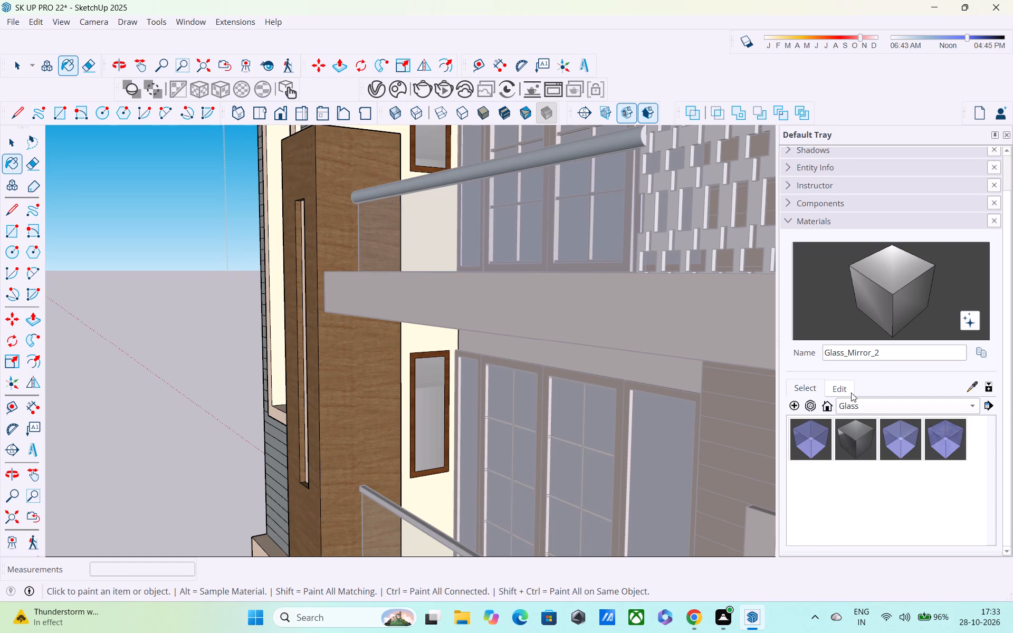
Tint the mirror glass material of the framed panels a muted olive yellow on the color wheel, and exit the wall group.
{"action": "left_click", "coordinate": [829, 389]}
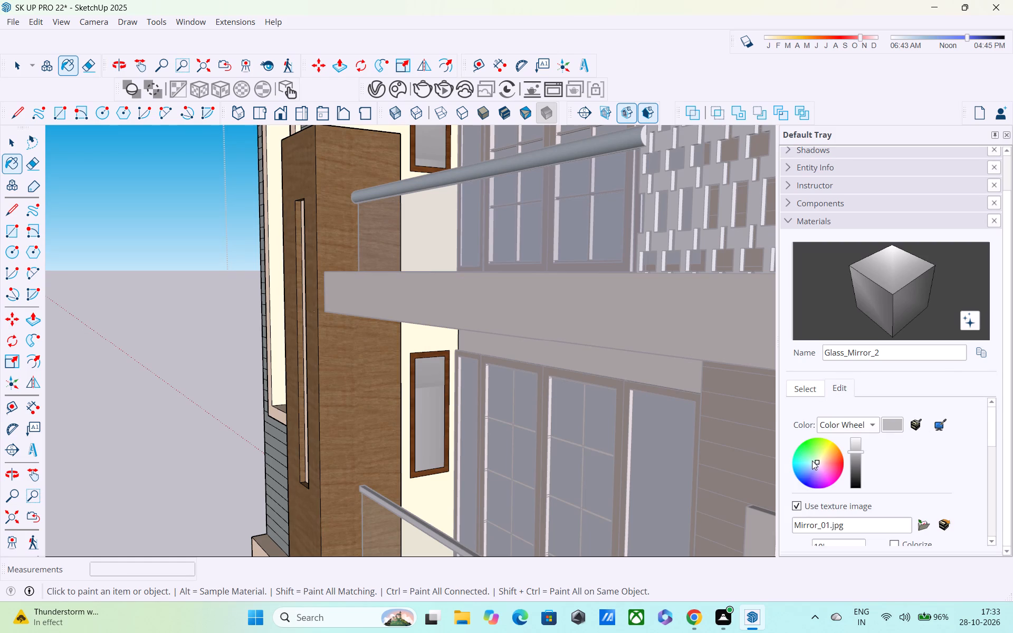
{"action": "left_click_drag", "start_coordinate": [812, 461], "coordinate": [829, 460]}
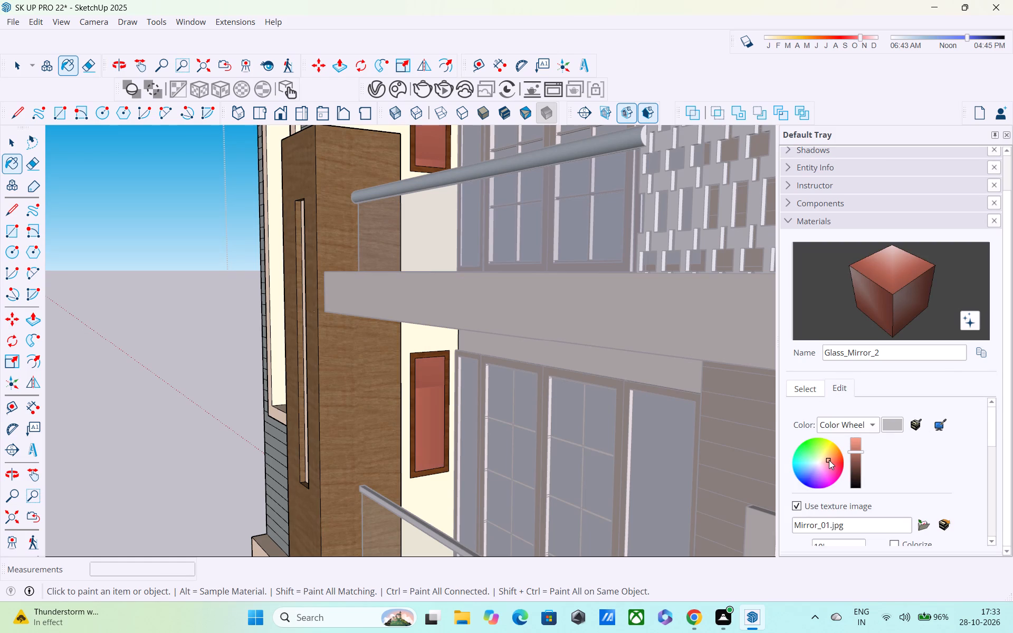
{"action": "left_click_drag", "start_coordinate": [829, 460], "coordinate": [820, 458]}
{"action": "key", "text": "space"}
{"action": "left_click", "coordinate": [192, 350]}
Examine the house exterior from several angles to review the tinted side-wall panels against the facade.
{"action": "middle_click_drag", "start_coordinate": [275, 404], "coordinate": [527, 406]}
{"action": "scroll", "coordinate": [281, 405], "scroll_direction": "down", "scroll_amount": 1}
{"action": "scroll", "coordinate": [530, 402], "scroll_direction": "down", "scroll_amount": 6}
{"action": "middle_click_drag", "start_coordinate": [566, 444], "coordinate": [534, 363]}
{"action": "scroll", "coordinate": [534, 361], "scroll_direction": "down", "scroll_amount": 6}
{"action": "middle_click_drag", "start_coordinate": [589, 423], "coordinate": [437, 413]}
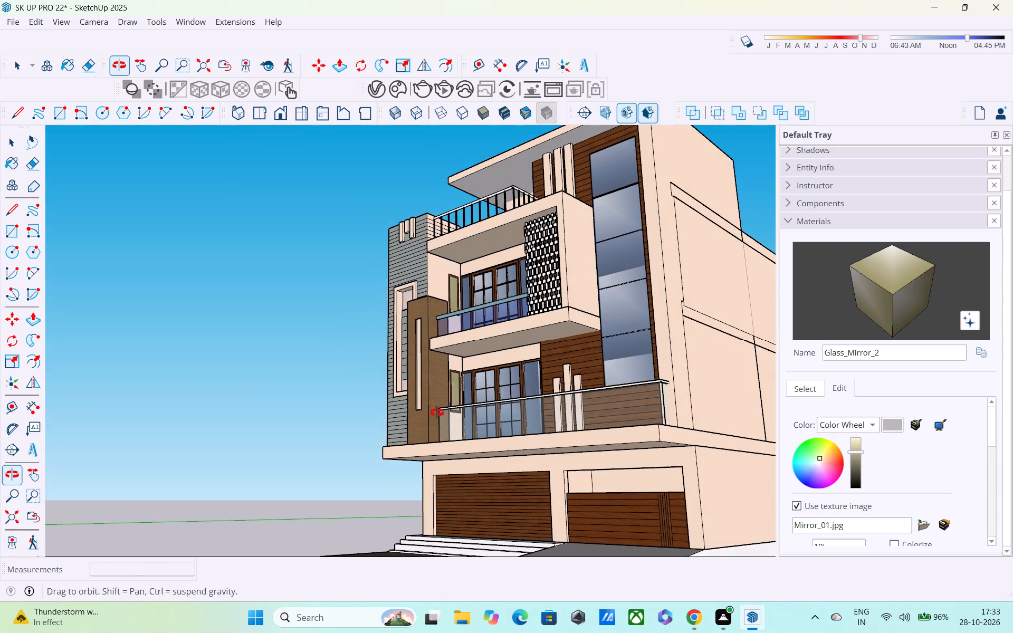
{"action": "middle_click_drag", "start_coordinate": [437, 413], "coordinate": [436, 413]}
{"action": "key", "text": "space"}
{"action": "left_click", "coordinate": [342, 305]}
{"action": "middle_click_drag", "start_coordinate": [377, 454], "coordinate": [284, 485]}
{"action": "scroll", "coordinate": [284, 486], "scroll_direction": "up", "scroll_amount": 1}
{"action": "scroll", "coordinate": [308, 467], "scroll_direction": "down", "scroll_amount": 5}
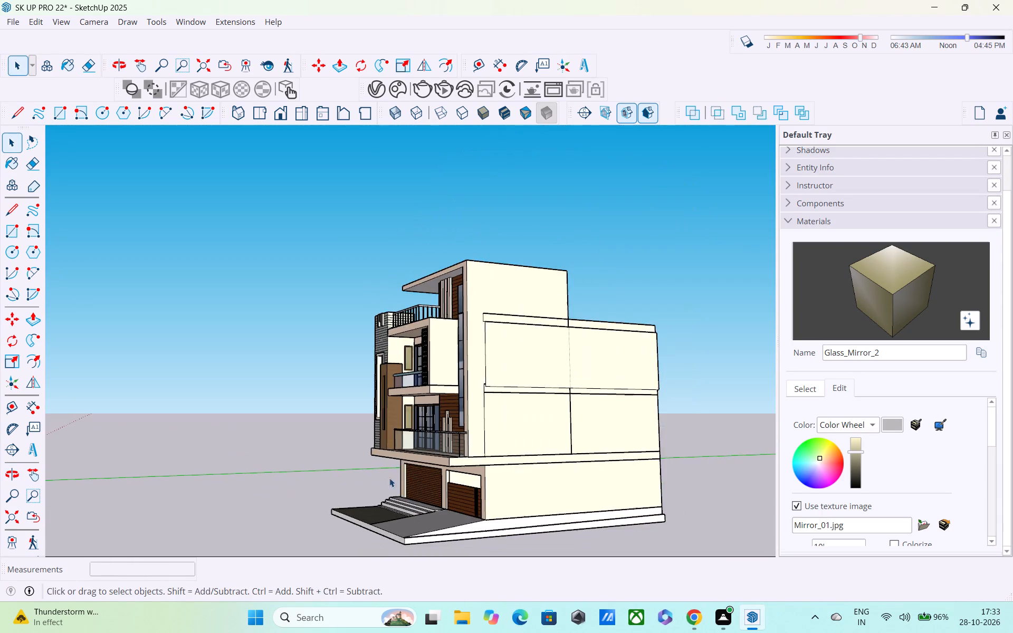
{"action": "middle_click_drag", "start_coordinate": [753, 448], "coordinate": [792, 499]}
{"action": "scroll", "coordinate": [506, 344], "scroll_direction": "up", "scroll_amount": 4}
{"action": "middle_click_drag", "start_coordinate": [456, 400], "coordinate": [566, 304]}
{"action": "scroll", "coordinate": [458, 375], "scroll_direction": "up", "scroll_amount": 3}
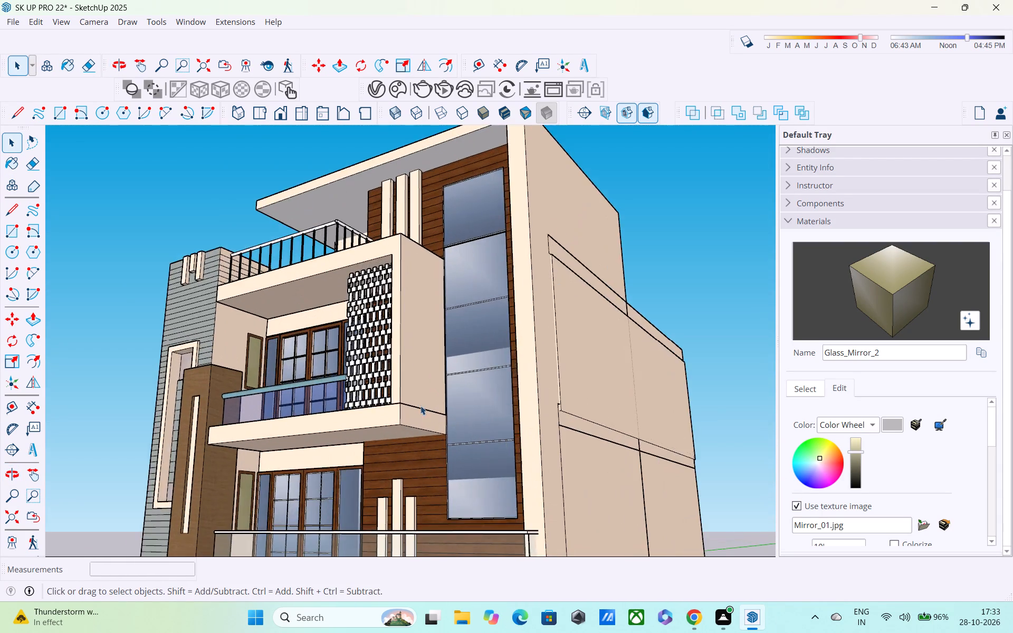
Examine the balcony side walls and the facade from near and far to judge the olive-tinted glass panels.
{"action": "scroll", "coordinate": [421, 406], "scroll_direction": "up", "scroll_amount": 7}
{"action": "middle_click_drag", "start_coordinate": [332, 436], "coordinate": [220, 495]}
{"action": "scroll", "coordinate": [294, 387], "scroll_direction": "down", "scroll_amount": 3}
{"action": "middle_click_drag", "start_coordinate": [300, 418], "coordinate": [419, 387]}
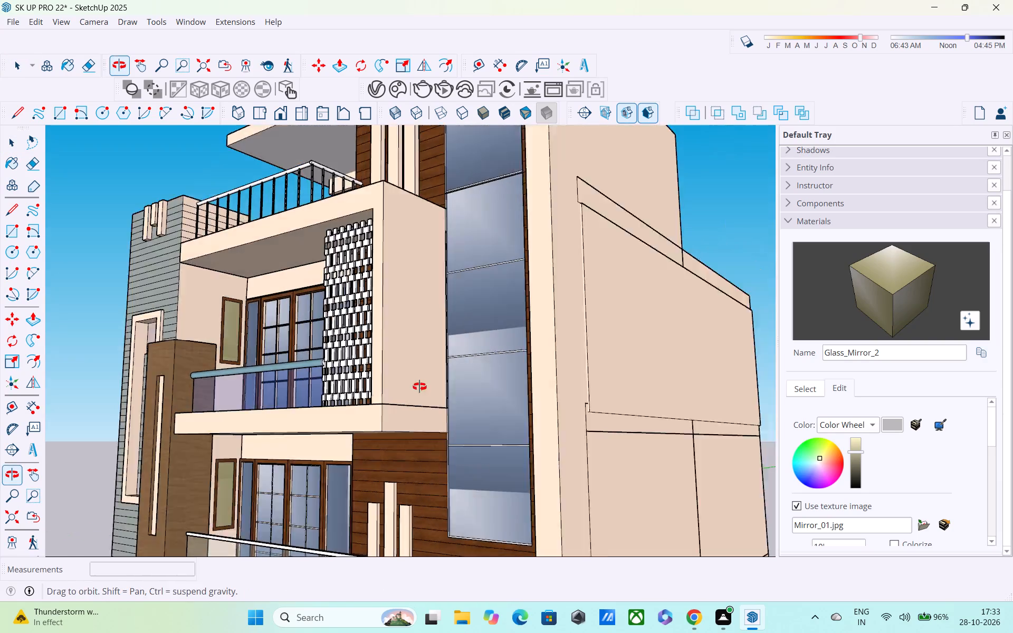
{"action": "middle_click_drag", "start_coordinate": [419, 387], "coordinate": [427, 387]}
{"action": "scroll", "coordinate": [429, 388], "scroll_direction": "down", "scroll_amount": 5}
{"action": "middle_click_drag", "start_coordinate": [519, 436], "coordinate": [410, 418]}
{"action": "scroll", "coordinate": [401, 408], "scroll_direction": "down", "scroll_amount": 5}
{"action": "scroll", "coordinate": [387, 448], "scroll_direction": "down", "scroll_amount": 1}
{"action": "middle_click_drag", "start_coordinate": [388, 451], "coordinate": [396, 461]}
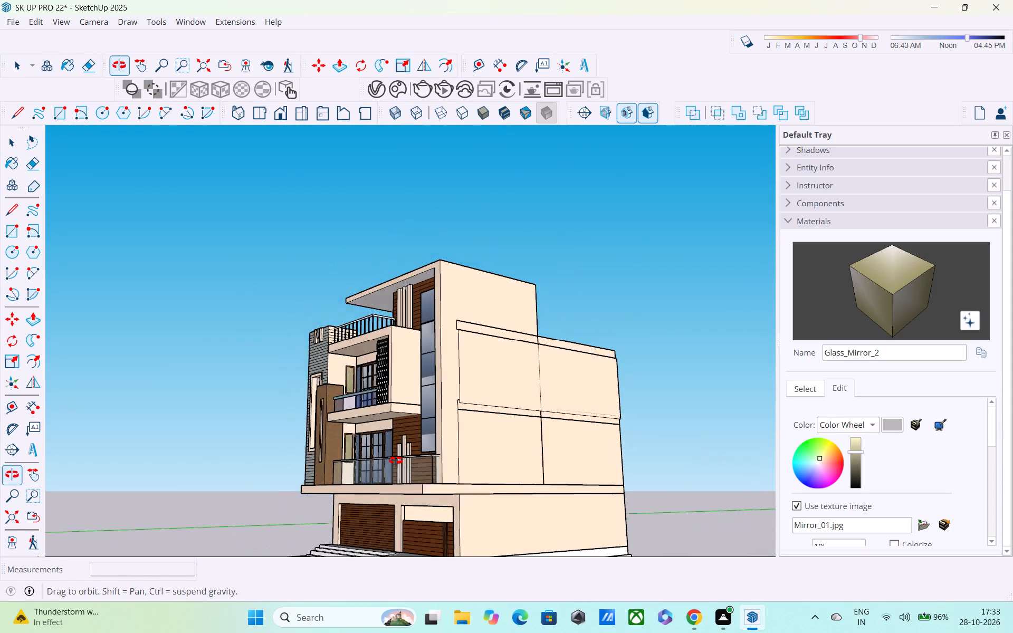
{"action": "middle_click_drag", "start_coordinate": [396, 461], "coordinate": [467, 483]}
{"action": "scroll", "coordinate": [361, 434], "scroll_direction": "up", "scroll_amount": 4}
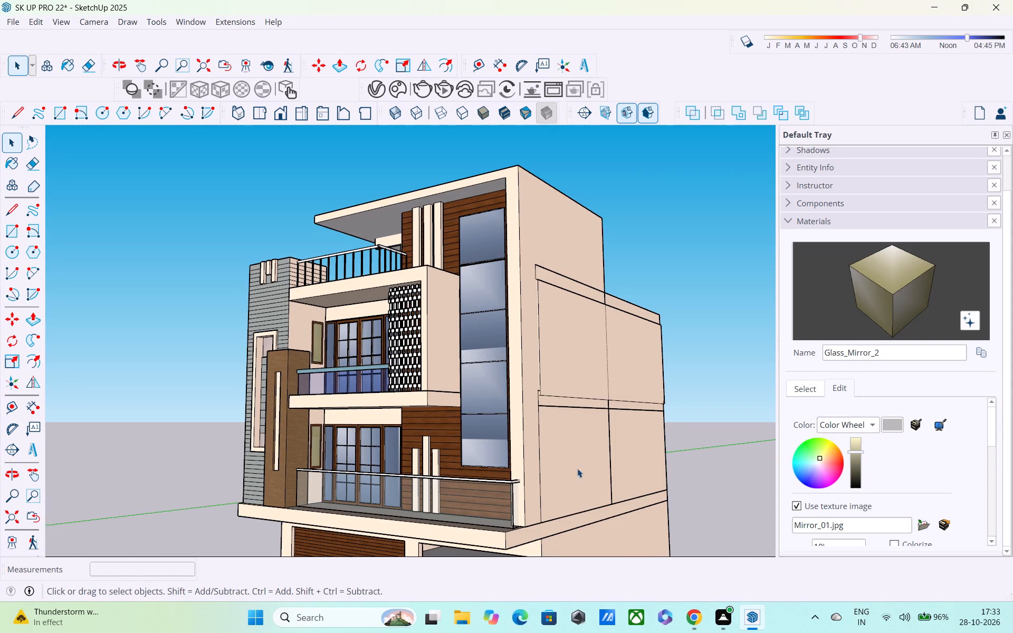
Retint the Glass_Mirror_2 material of the framed side-wall panels, trying several hues on the color wheel and finishing on a muted steel blue.
{"action": "left_click_drag", "start_coordinate": [821, 457], "coordinate": [808, 464]}
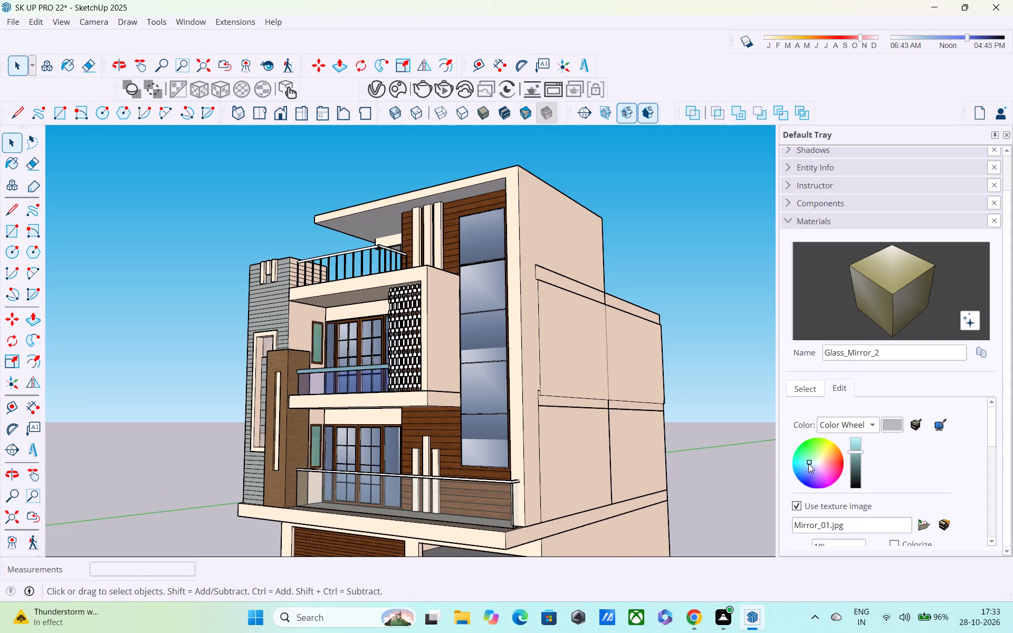
{"action": "left_click_drag", "start_coordinate": [808, 464], "coordinate": [816, 468]}
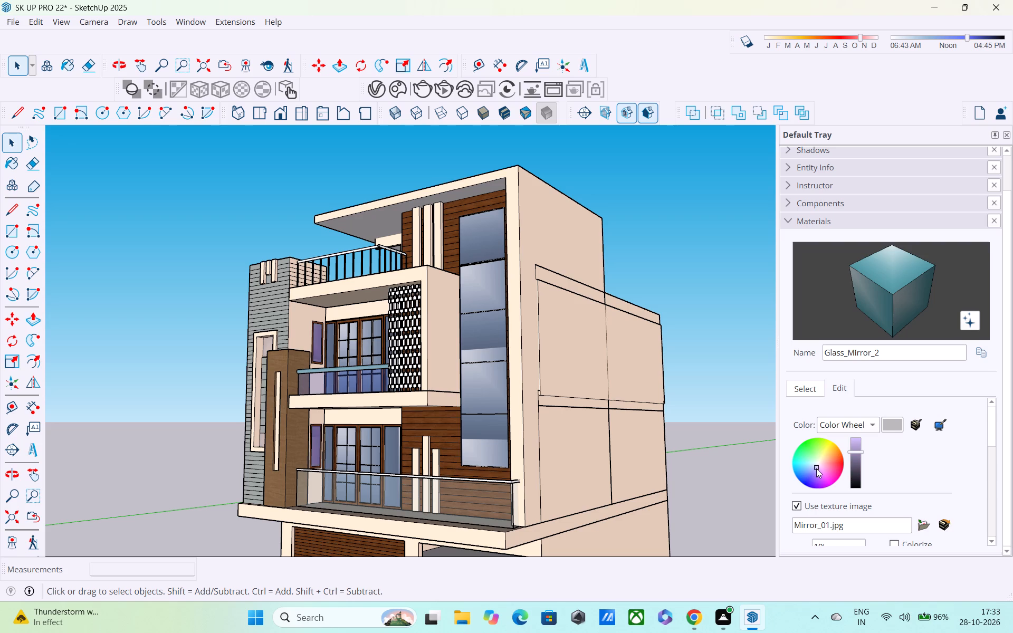
{"action": "left_click_drag", "start_coordinate": [816, 468], "coordinate": [824, 461]}
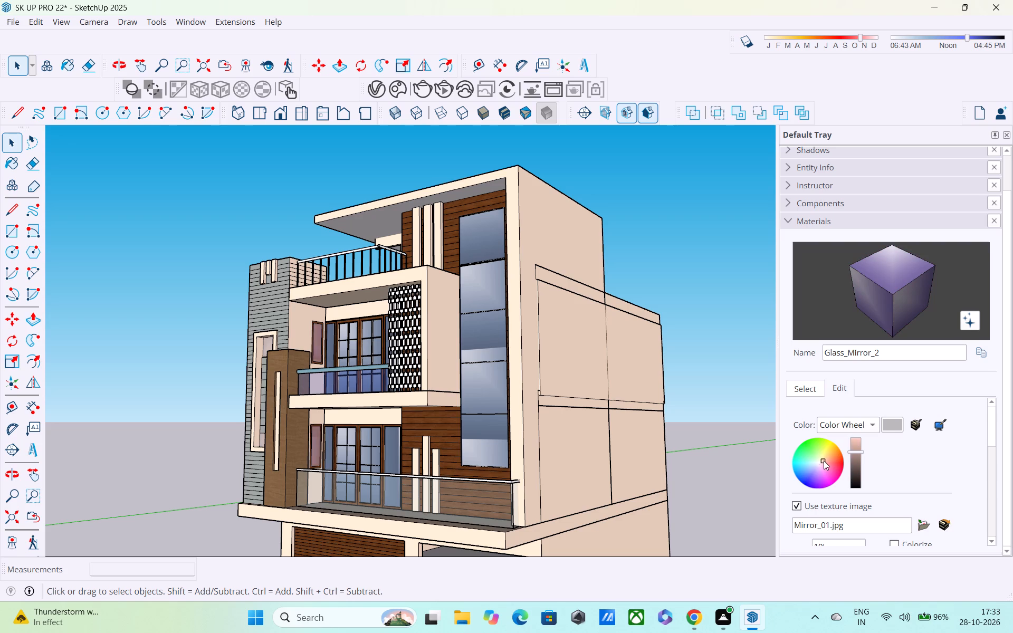
{"action": "left_click_drag", "start_coordinate": [824, 461], "coordinate": [809, 467]}
{"action": "key", "text": "space"}
{"action": "left_click", "coordinate": [710, 367]}
Inspect the blue-tinted side-wall panels on both balconies up close and against the whole facade.
{"action": "scroll", "coordinate": [682, 427], "scroll_direction": "up", "scroll_amount": 1}
{"action": "middle_click_drag", "start_coordinate": [677, 423], "coordinate": [627, 397]}
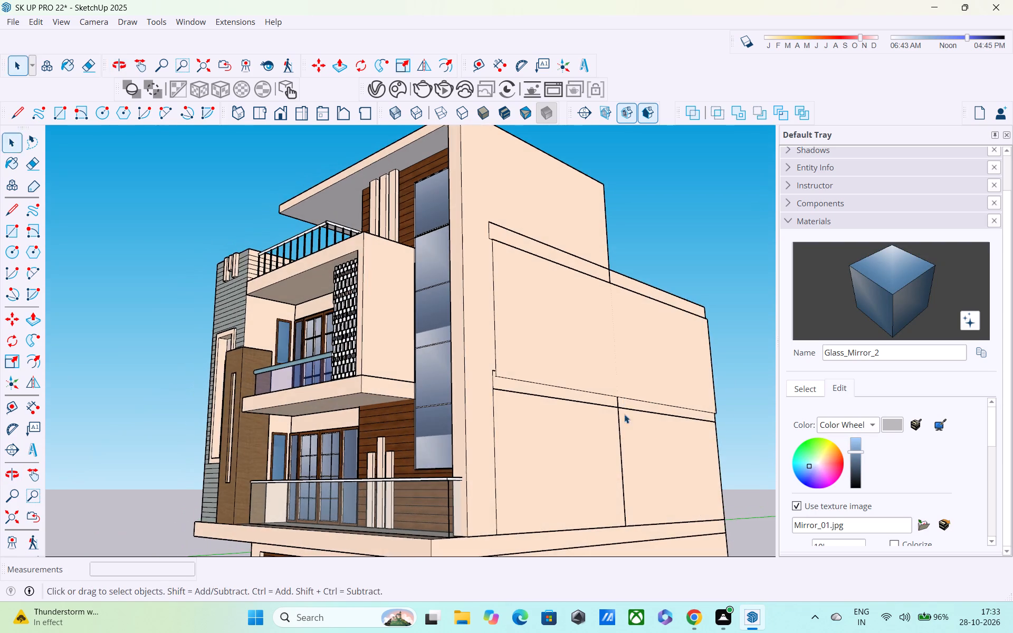
{"action": "middle_click_drag", "start_coordinate": [639, 423], "coordinate": [789, 459]}
{"action": "scroll", "coordinate": [767, 448], "scroll_direction": "down", "scroll_amount": 5}
{"action": "middle_click_drag", "start_coordinate": [753, 459], "coordinate": [566, 414]}
{"action": "scroll", "coordinate": [554, 420], "scroll_direction": "up", "scroll_amount": 5}
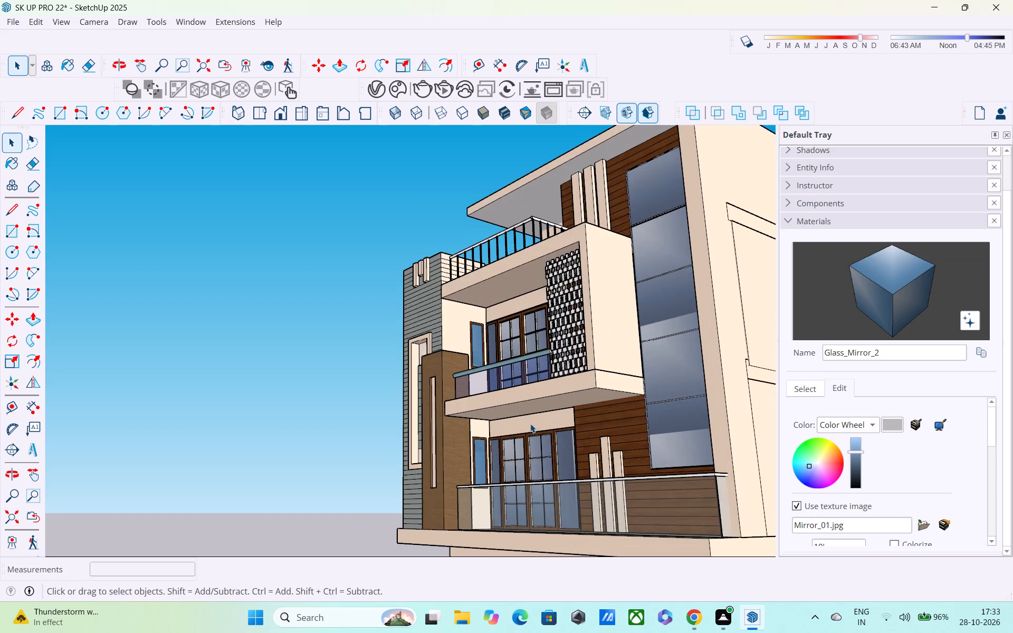
{"action": "scroll", "coordinate": [528, 420], "scroll_direction": "up", "scroll_amount": 8}
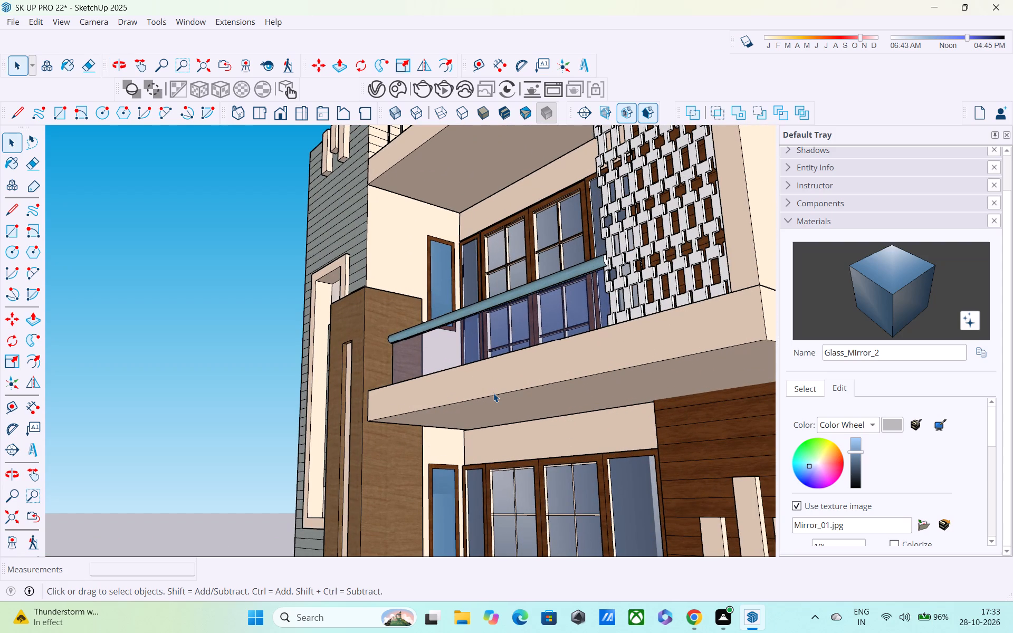
{"action": "scroll", "coordinate": [493, 395], "scroll_direction": "down", "scroll_amount": 16}
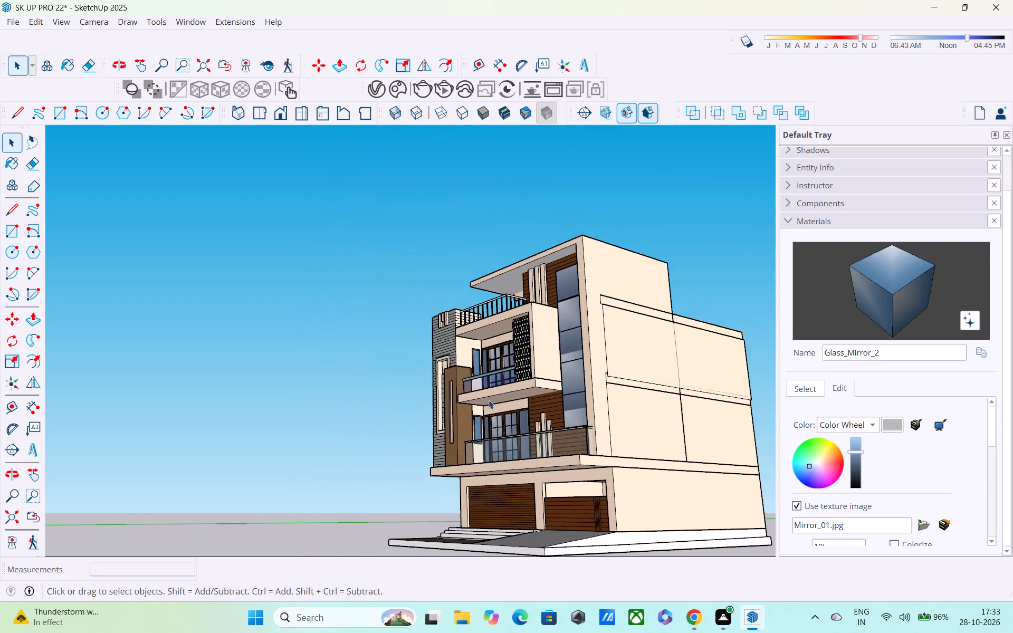
{"action": "scroll", "coordinate": [489, 400], "scroll_direction": "up", "scroll_amount": 1}
{"action": "scroll", "coordinate": [488, 400], "scroll_direction": "down", "scroll_amount": 2}
{"action": "middle_click_drag", "start_coordinate": [492, 417], "coordinate": [529, 458]}
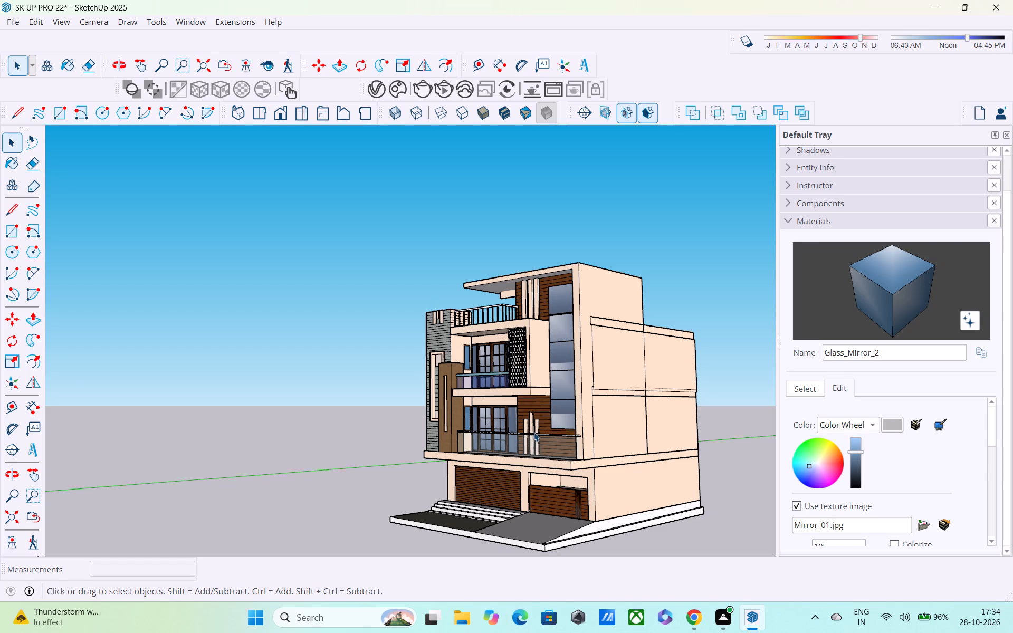
{"action": "scroll", "coordinate": [534, 397], "scroll_direction": "up", "scroll_amount": 6}
{"action": "middle_click_drag", "start_coordinate": [490, 390], "coordinate": [380, 418]}
{"action": "scroll", "coordinate": [380, 418], "scroll_direction": "up", "scroll_amount": 1}
{"action": "scroll", "coordinate": [434, 419], "scroll_direction": "up", "scroll_amount": 4}
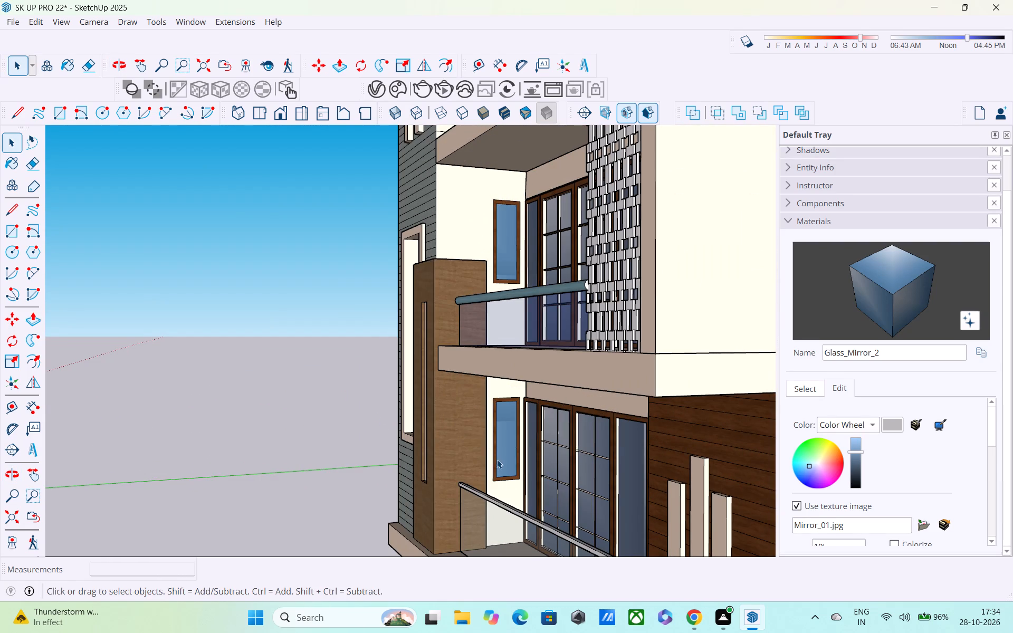
{"action": "middle_click_drag", "start_coordinate": [497, 448], "coordinate": [502, 429]}
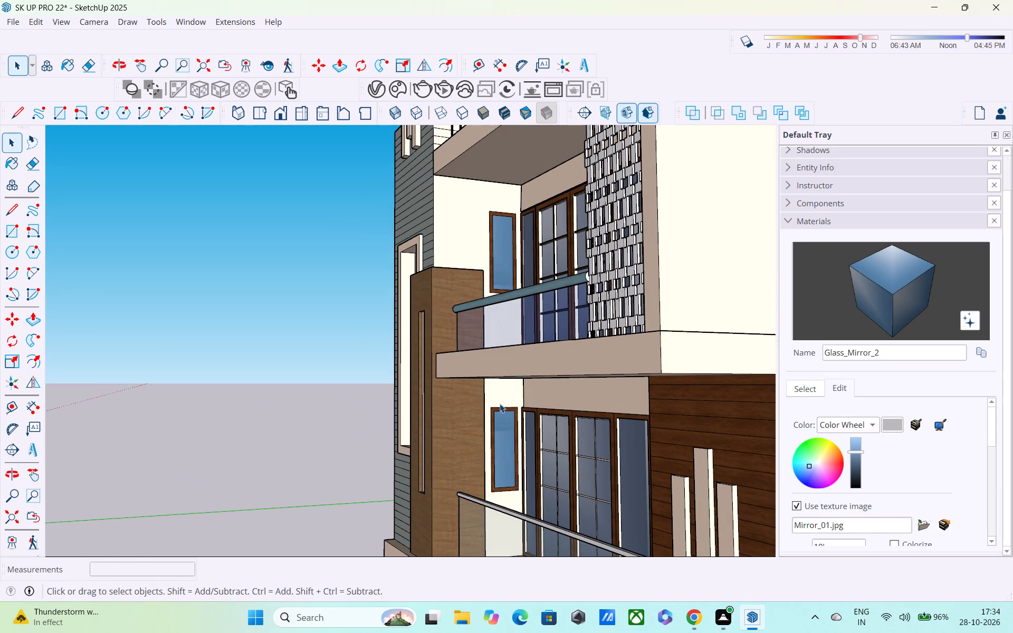
{"action": "scroll", "coordinate": [499, 403], "scroll_direction": "down", "scroll_amount": 3}
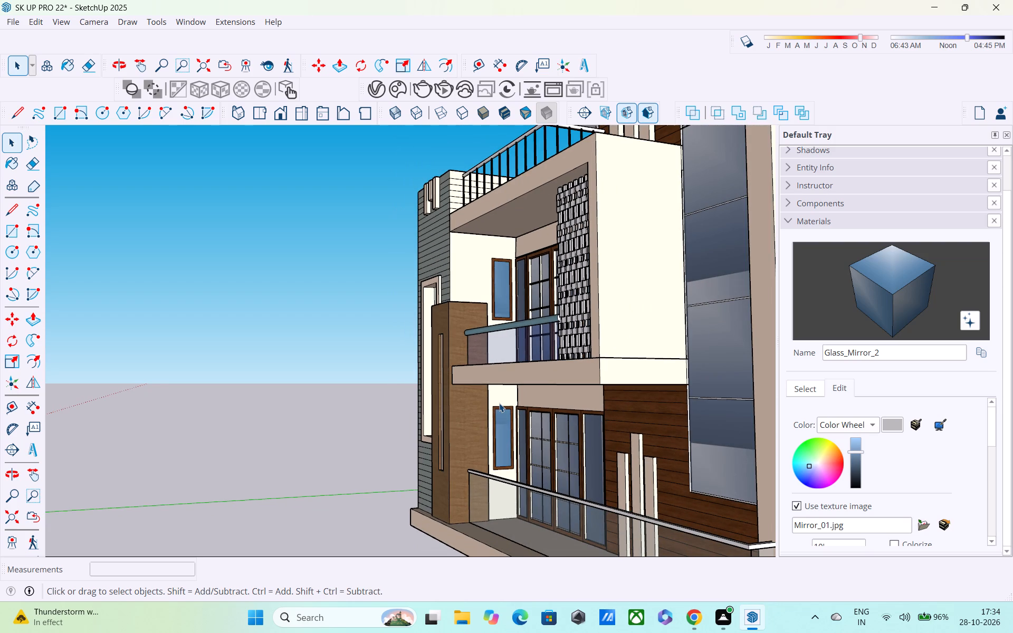
{"action": "scroll", "coordinate": [499, 403], "scroll_direction": "down", "scroll_amount": 3}
{"action": "middle_click_drag", "start_coordinate": [499, 403], "coordinate": [692, 404]}
{"action": "scroll", "coordinate": [561, 407], "scroll_direction": "down", "scroll_amount": 1}
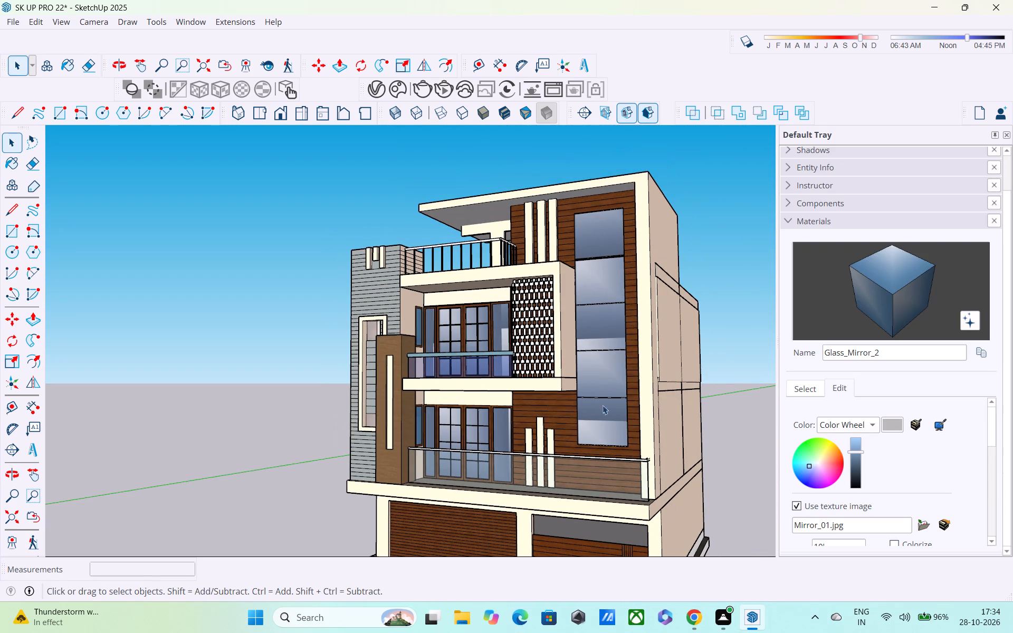
{"action": "middle_click_drag", "start_coordinate": [398, 407], "coordinate": [474, 459]}
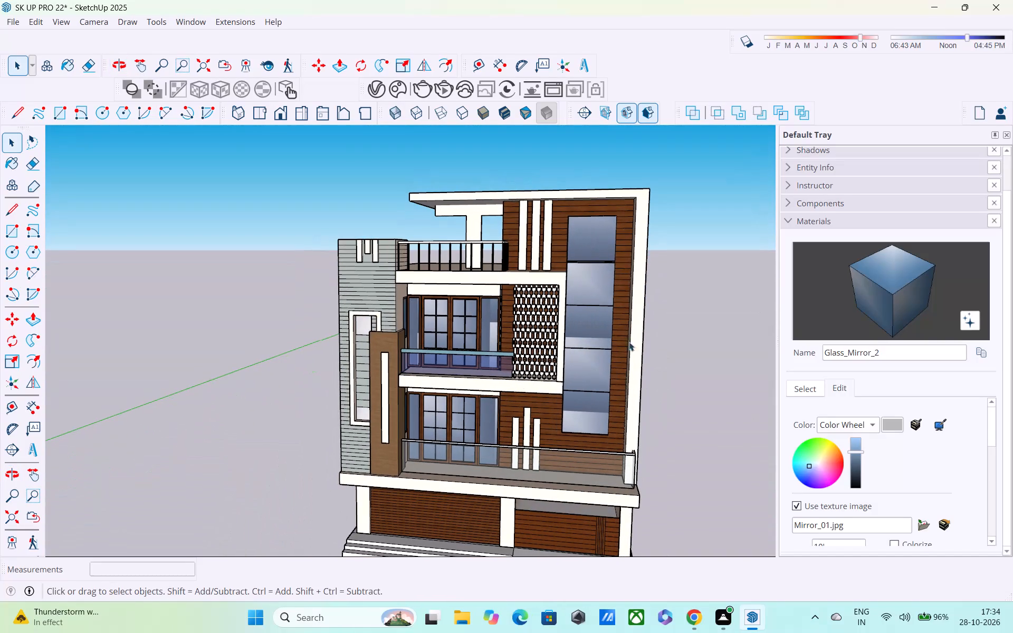
{"action": "double_click", "coordinate": [695, 331]}
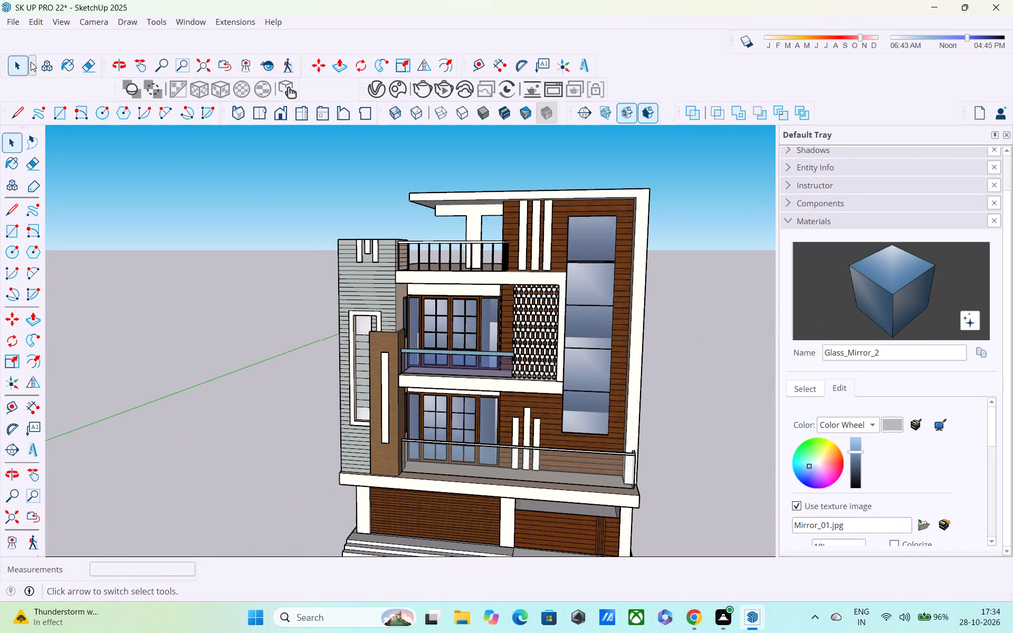
Import the SketchUp model named plants from the Downloads folder.
{"action": "left_click", "coordinate": [18, 23]}
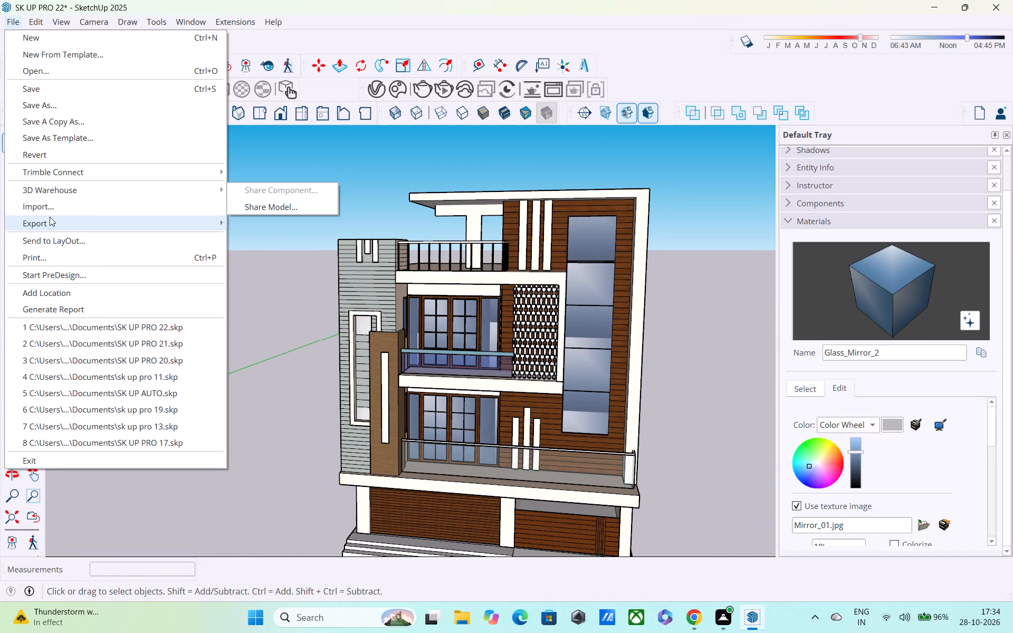
{"action": "left_click", "coordinate": [50, 212]}
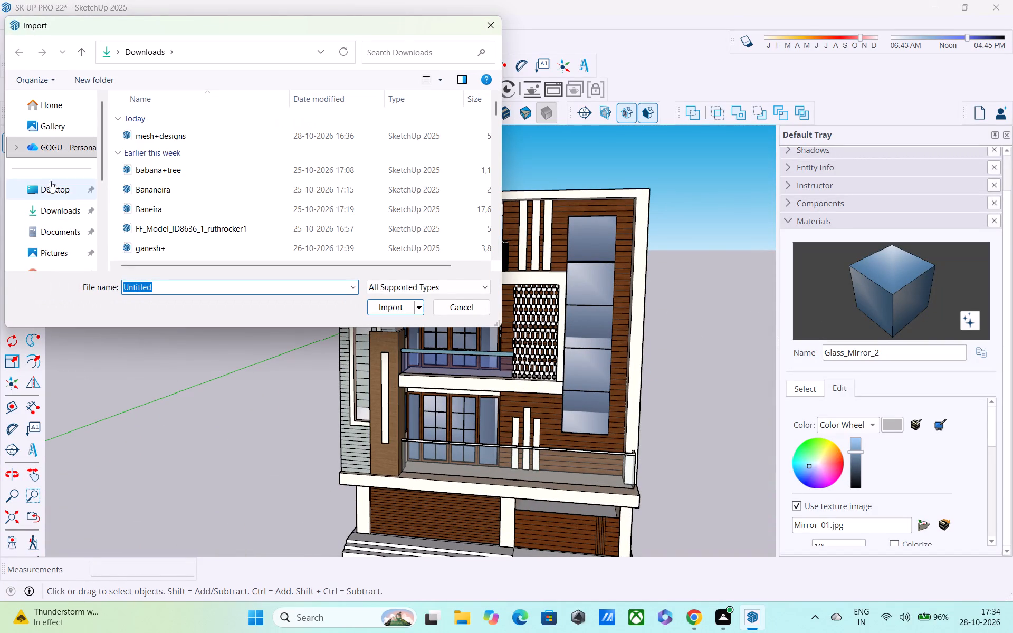
{"action": "left_click", "coordinate": [69, 208]}
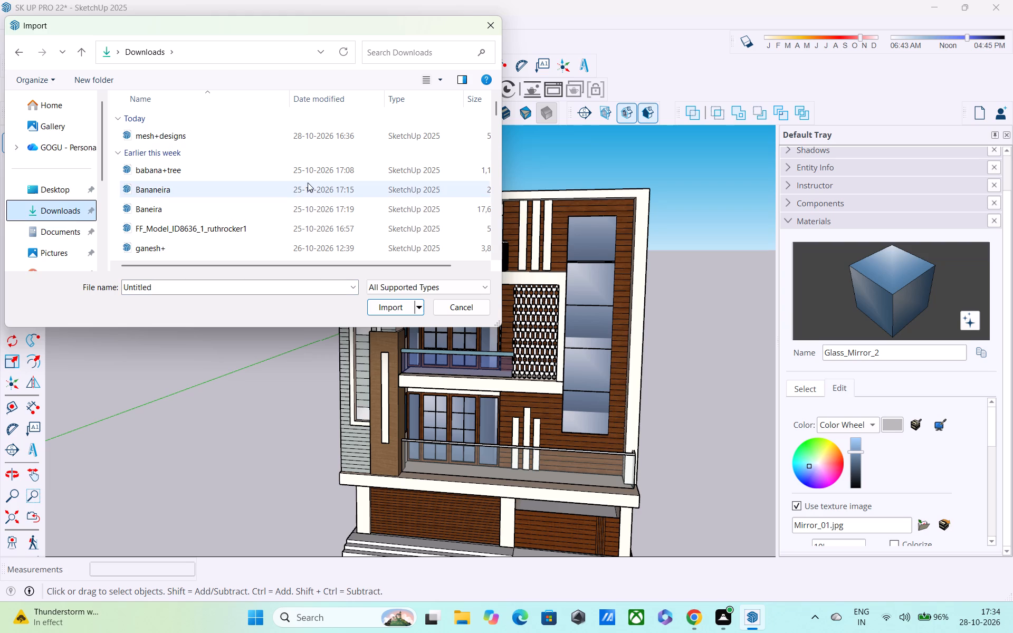
{"action": "scroll", "coordinate": [281, 200], "scroll_direction": "down", "scroll_amount": 2}
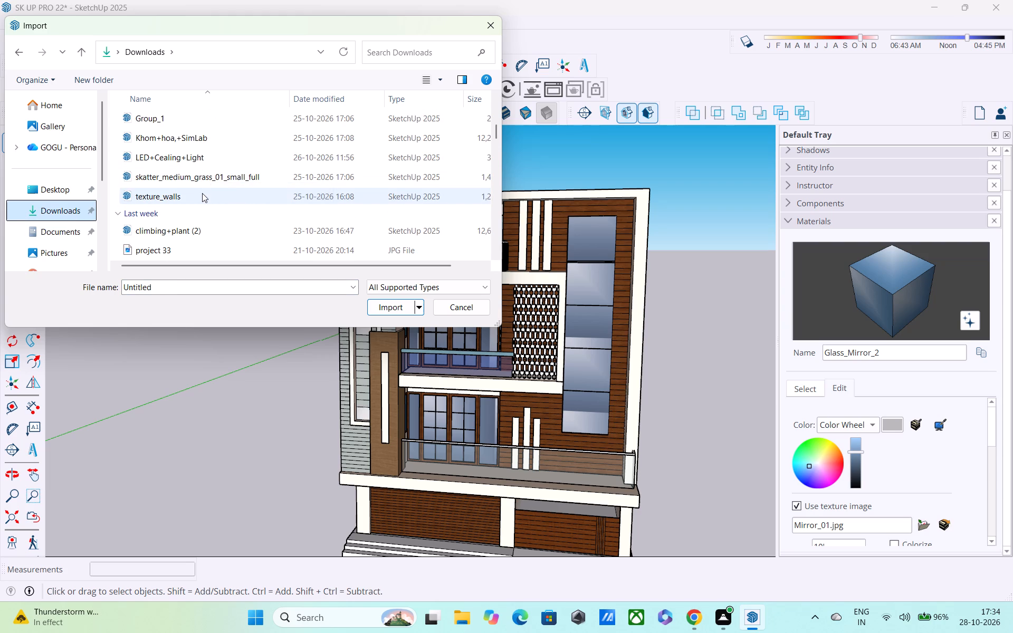
{"action": "left_click", "coordinate": [202, 193]}
{"action": "scroll", "coordinate": [170, 191], "scroll_direction": "up", "scroll_amount": 1}
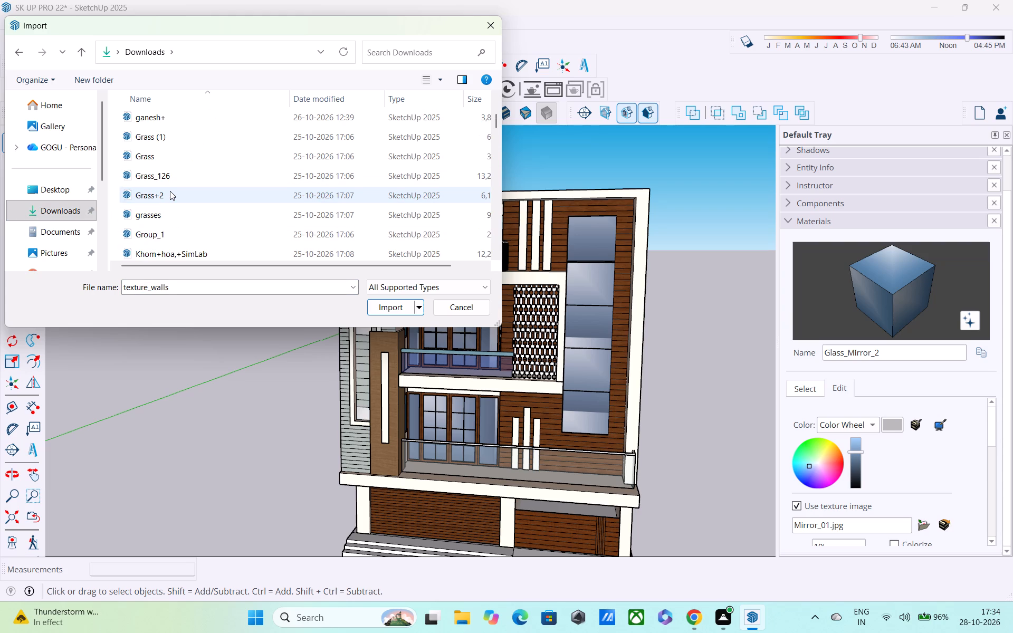
{"action": "scroll", "coordinate": [170, 191], "scroll_direction": "down", "scroll_amount": 3}
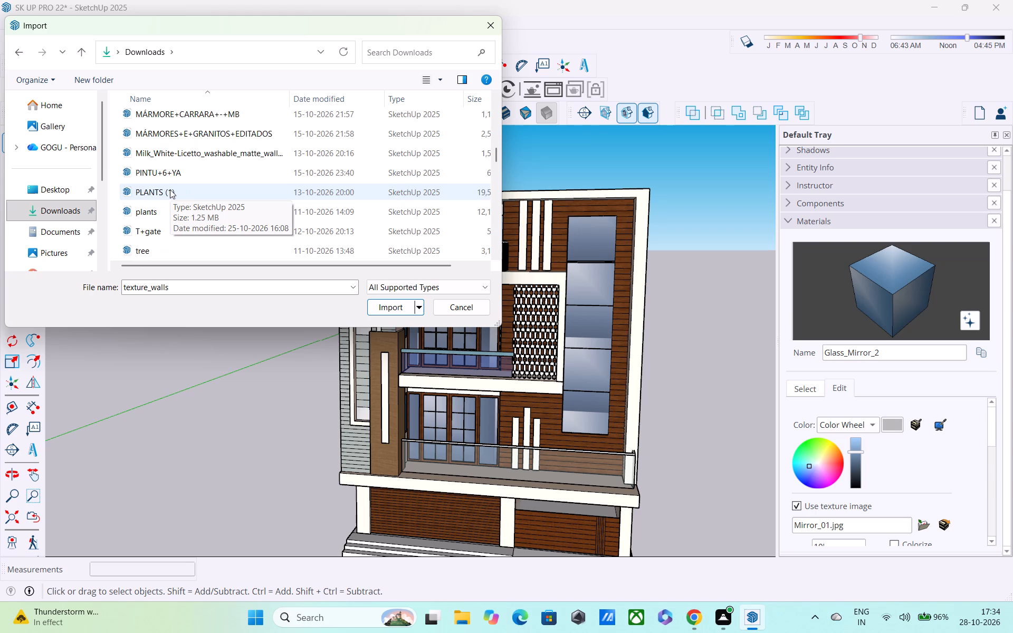
{"action": "left_click", "coordinate": [157, 218]}
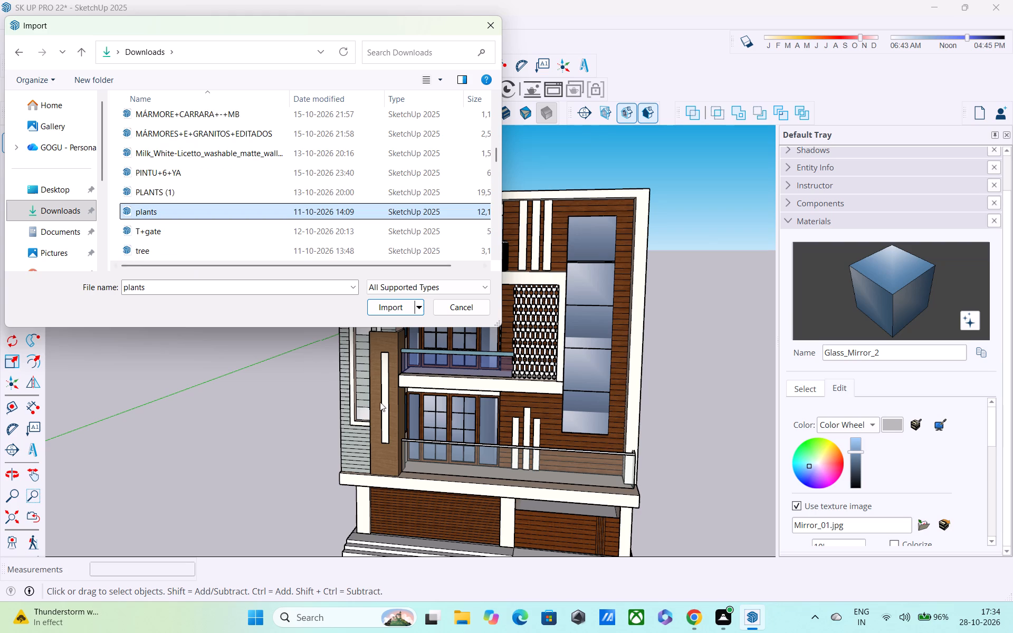
{"action": "left_click", "coordinate": [373, 311]}
Place the imported potted plant on the lower balcony floor, against the side wall below the blue glass panel.
{"action": "scroll", "coordinate": [397, 353], "scroll_direction": "down", "scroll_amount": 3}
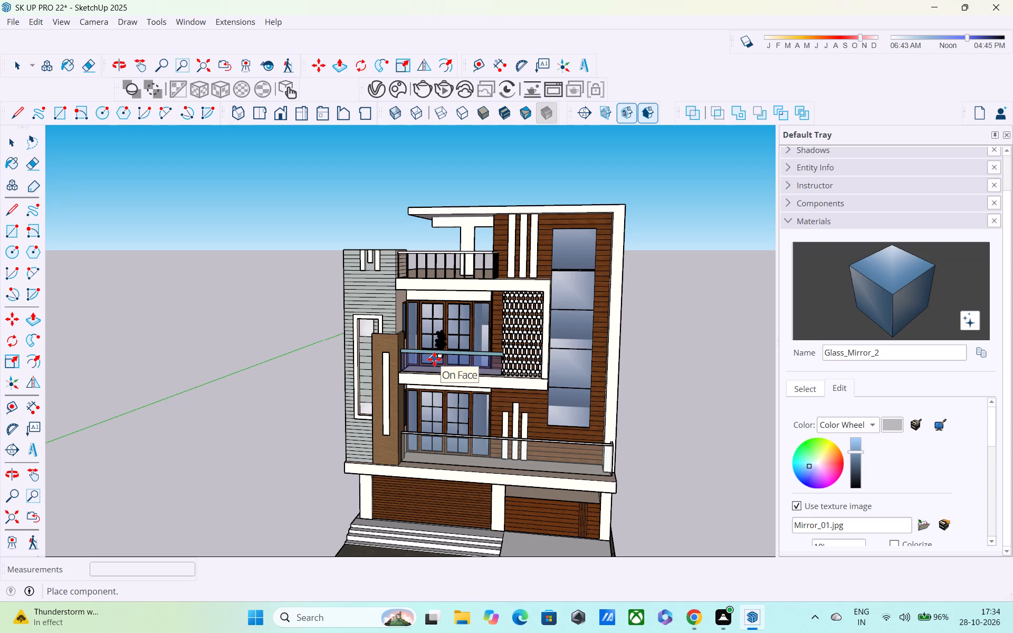
{"action": "middle_click_drag", "start_coordinate": [435, 358], "coordinate": [476, 290]}
{"action": "scroll", "coordinate": [456, 350], "scroll_direction": "up", "scroll_amount": 2}
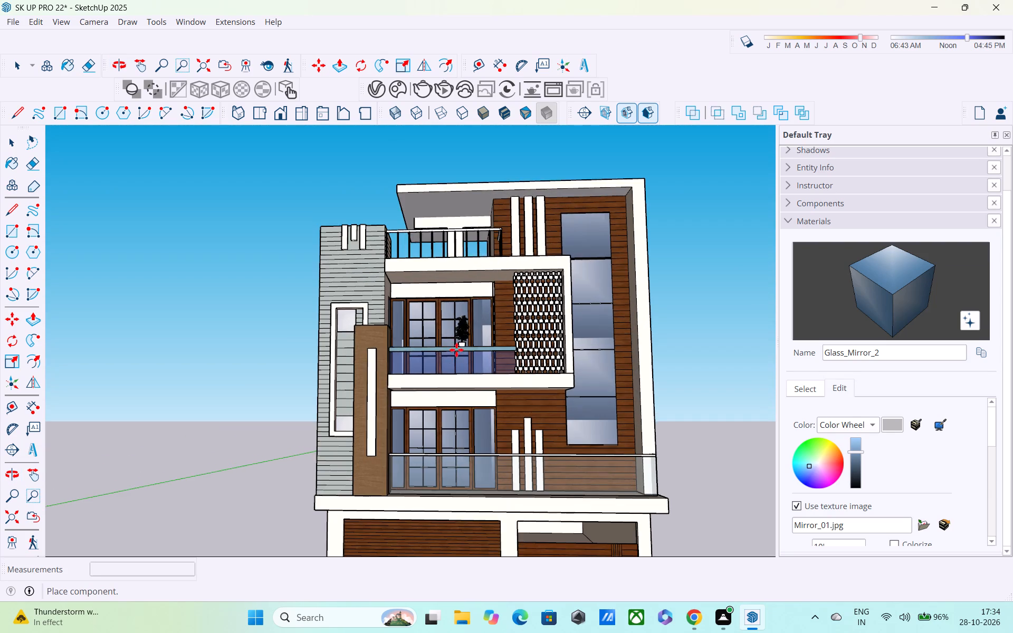
{"action": "middle_click_drag", "start_coordinate": [417, 399], "coordinate": [363, 481]}
{"action": "scroll", "coordinate": [445, 472], "scroll_direction": "up", "scroll_amount": 8}
{"action": "middle_click_drag", "start_coordinate": [382, 455], "coordinate": [380, 455]}
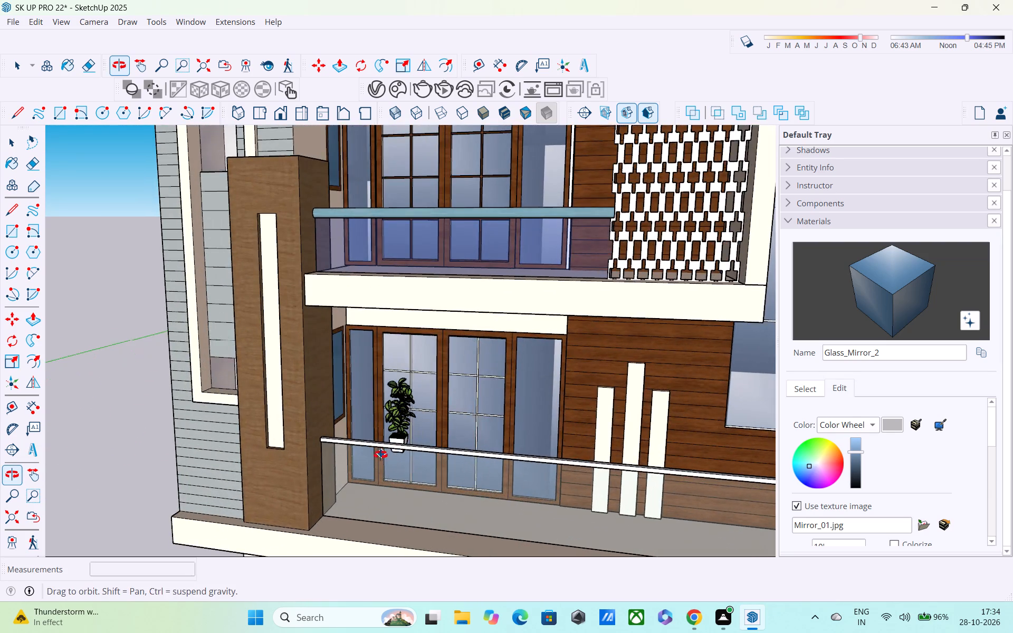
{"action": "middle_click_drag", "start_coordinate": [380, 455], "coordinate": [279, 476]}
{"action": "scroll", "coordinate": [391, 416], "scroll_direction": "up", "scroll_amount": 5}
{"action": "middle_click_drag", "start_coordinate": [404, 453], "coordinate": [264, 450]}
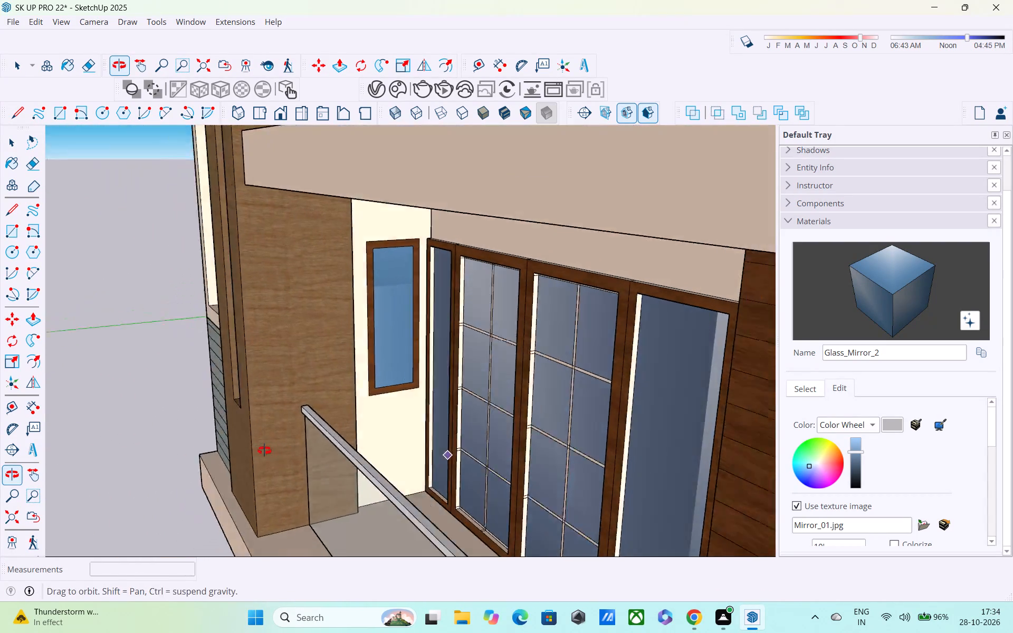
{"action": "middle_click_drag", "start_coordinate": [264, 450], "coordinate": [228, 442]}
{"action": "middle_click_drag", "start_coordinate": [367, 511], "coordinate": [288, 435]}
{"action": "middle_click_drag", "start_coordinate": [396, 579], "coordinate": [396, 486], "text": "shift"}
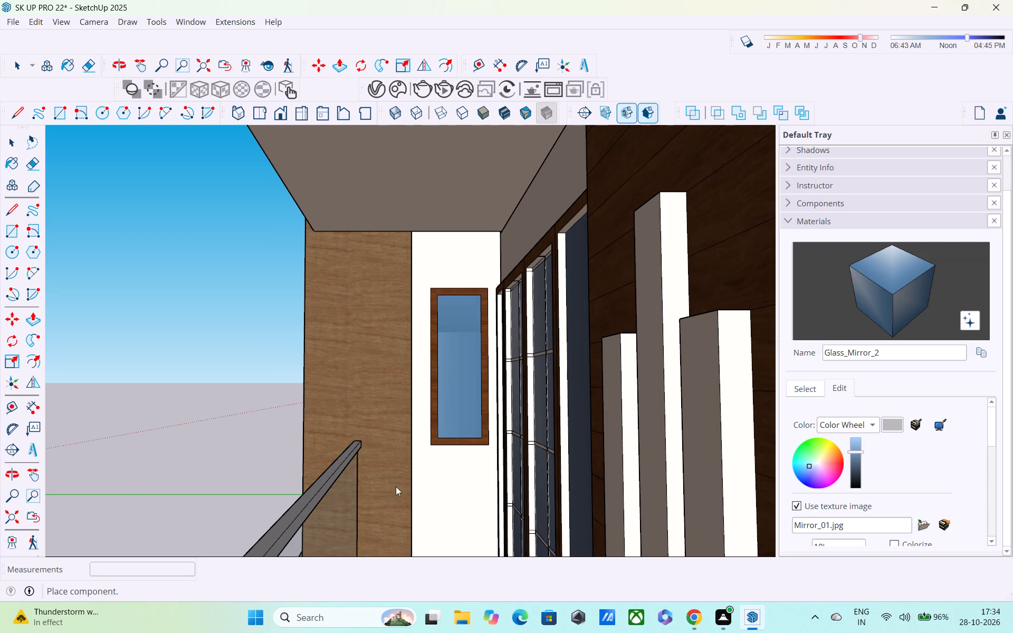
{"action": "middle_click_drag", "start_coordinate": [396, 486], "coordinate": [396, 483], "text": "shift"}
{"action": "middle_click_drag", "start_coordinate": [400, 504], "coordinate": [423, 377]}
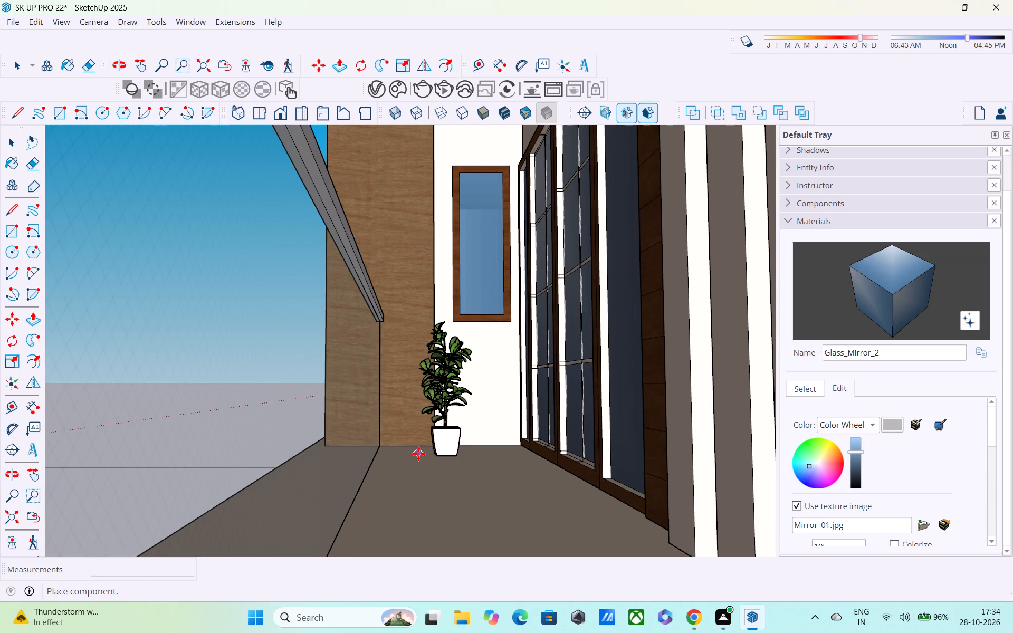
{"action": "left_click", "coordinate": [418, 454]}
Scale the potted plant along the red axis to make it deeper, and trim that depth by a factor of 0.70.
{"action": "key", "text": "s"}
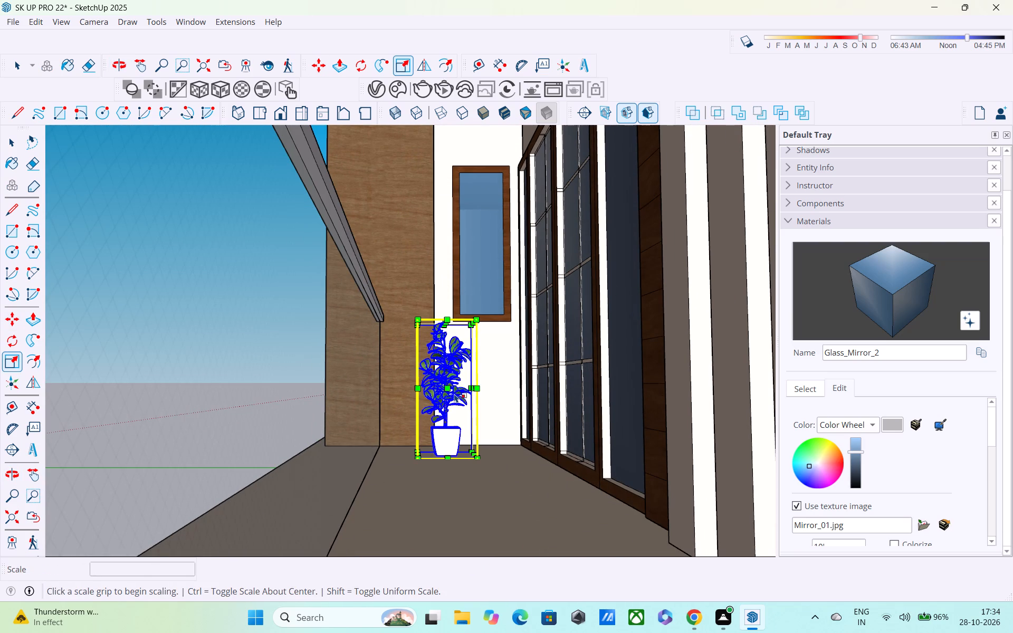
{"action": "left_click", "coordinate": [448, 390]}
{"action": "left_click", "coordinate": [450, 406]}
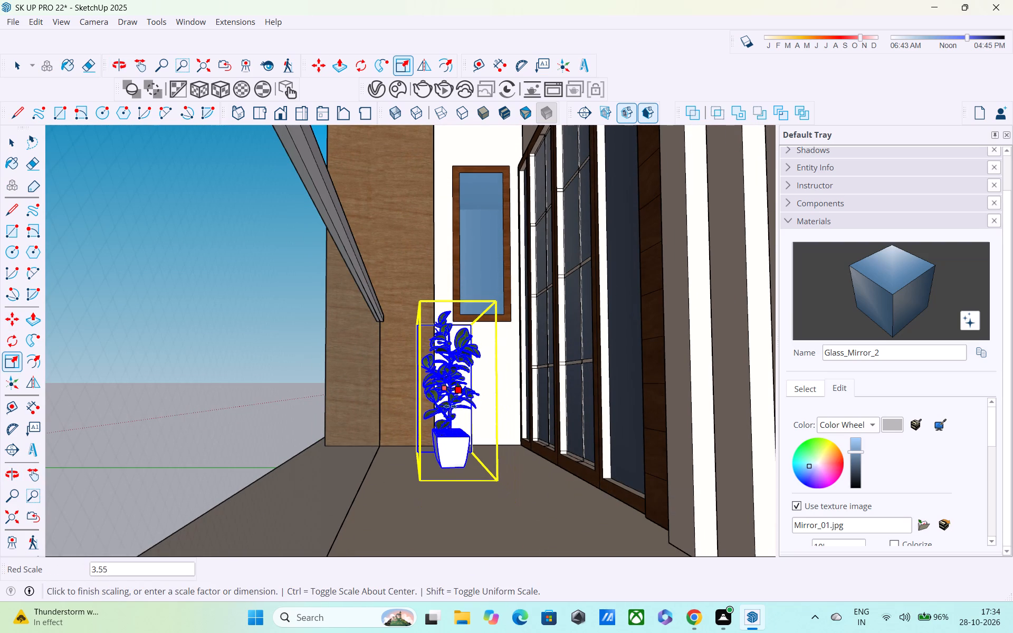
{"action": "middle_click_drag", "start_coordinate": [458, 363], "coordinate": [444, 491]}
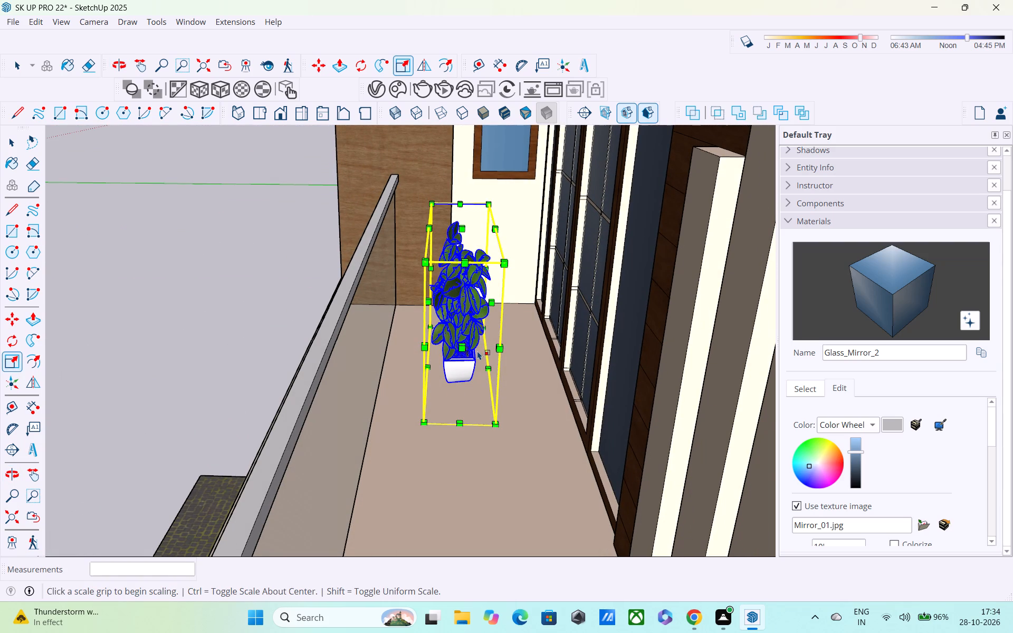
{"action": "left_click", "coordinate": [460, 350]}
{"action": "left_click", "coordinate": [460, 319]}
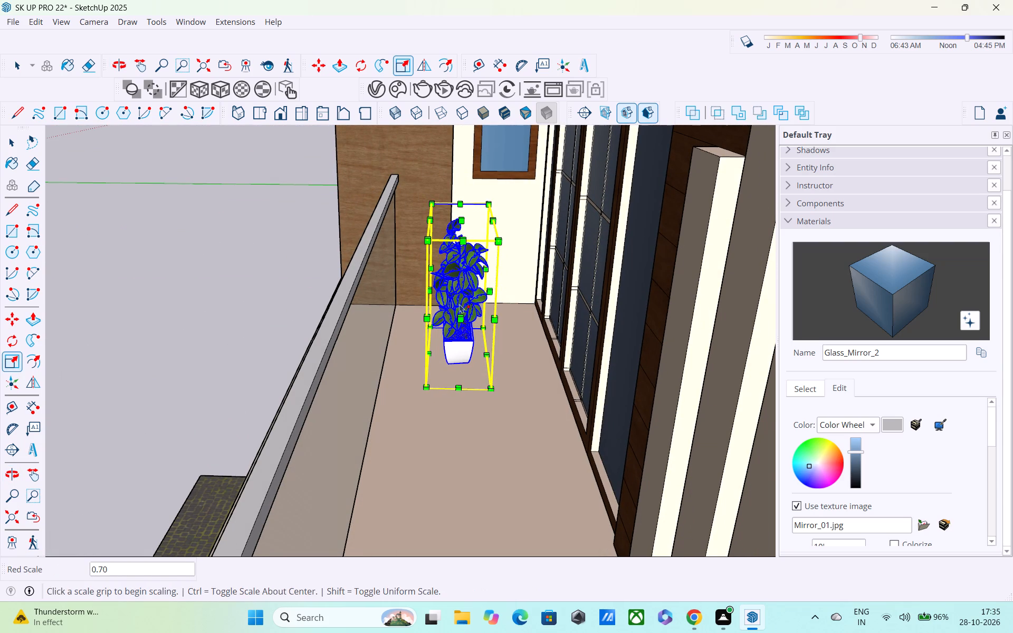
{"action": "middle_click_drag", "start_coordinate": [464, 277], "coordinate": [525, 267]}
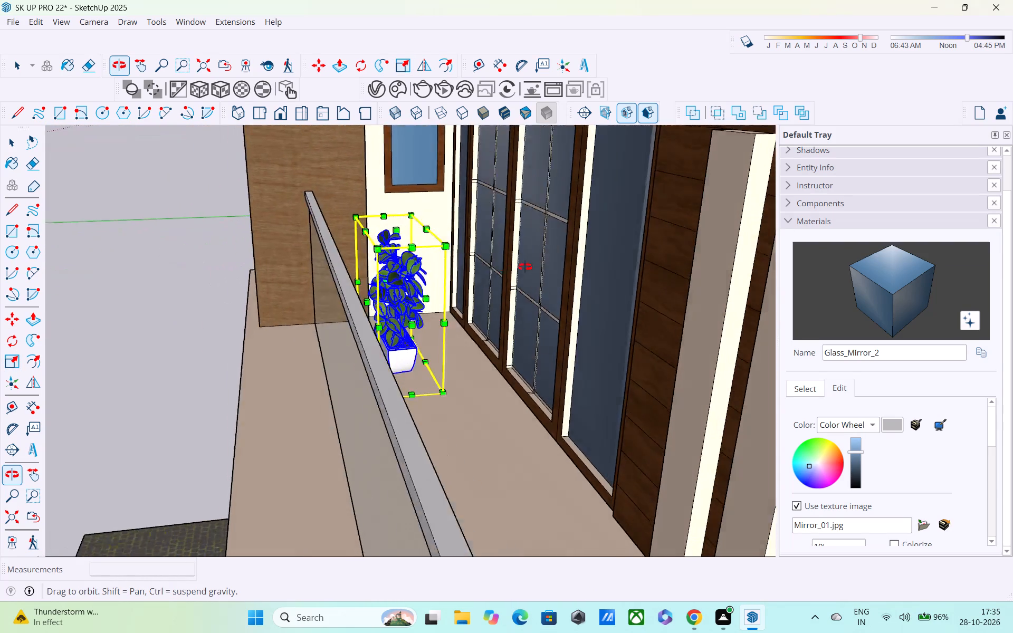
Scale the potted plant on the lower balcony along the blue axis to make it taller.
{"action": "middle_click_drag", "start_coordinate": [525, 267], "coordinate": [481, 269]}
{"action": "left_click", "coordinate": [446, 225]}
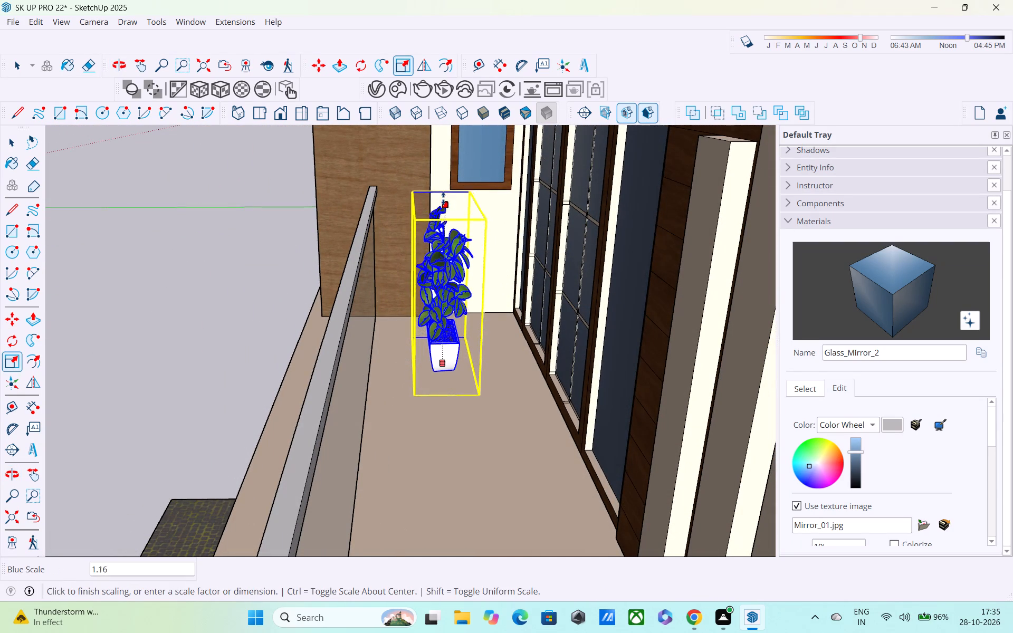
{"action": "left_click", "coordinate": [453, 142]}
{"action": "middle_click_drag", "start_coordinate": [454, 266], "coordinate": [461, 267]}
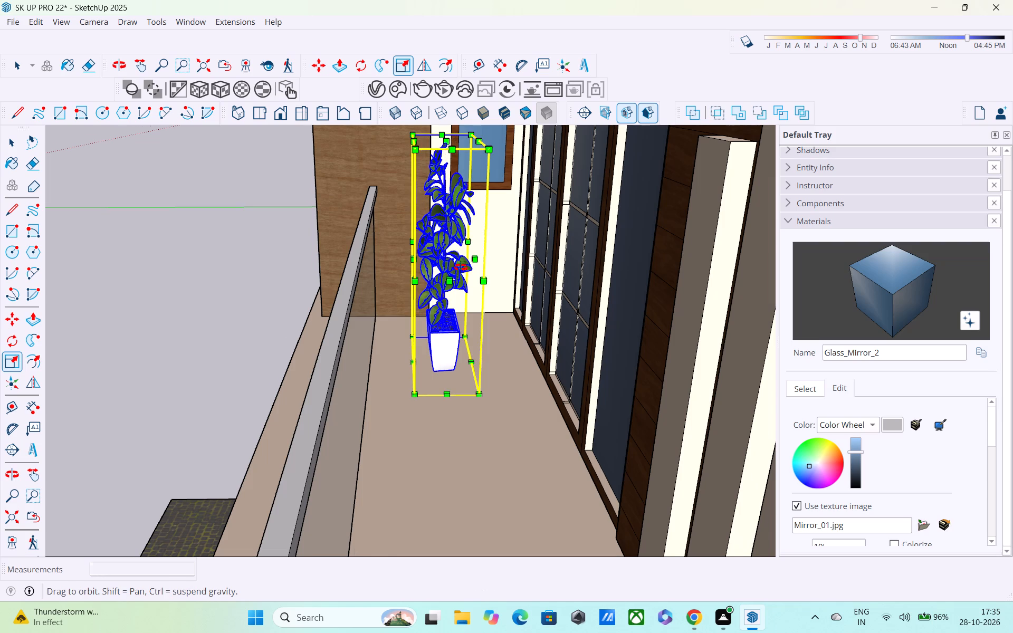
{"action": "middle_click_drag", "start_coordinate": [461, 267], "coordinate": [768, 187]}
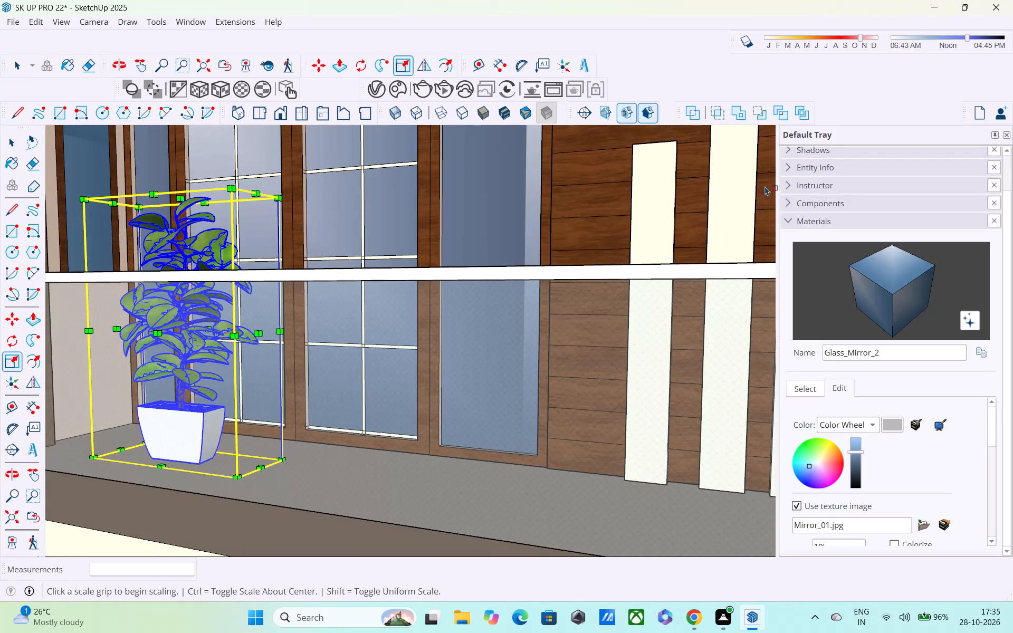
Copy the potted plant along the lower balcony floor to its far end, near the cream wall beside the wood cladding.
{"action": "key", "text": "m"}
{"action": "middle_click_drag", "start_coordinate": [480, 294], "coordinate": [338, 369]}
{"action": "middle_click_drag", "start_coordinate": [372, 373], "coordinate": [265, 385]}
{"action": "middle_click_drag", "start_coordinate": [375, 387], "coordinate": [350, 356]}
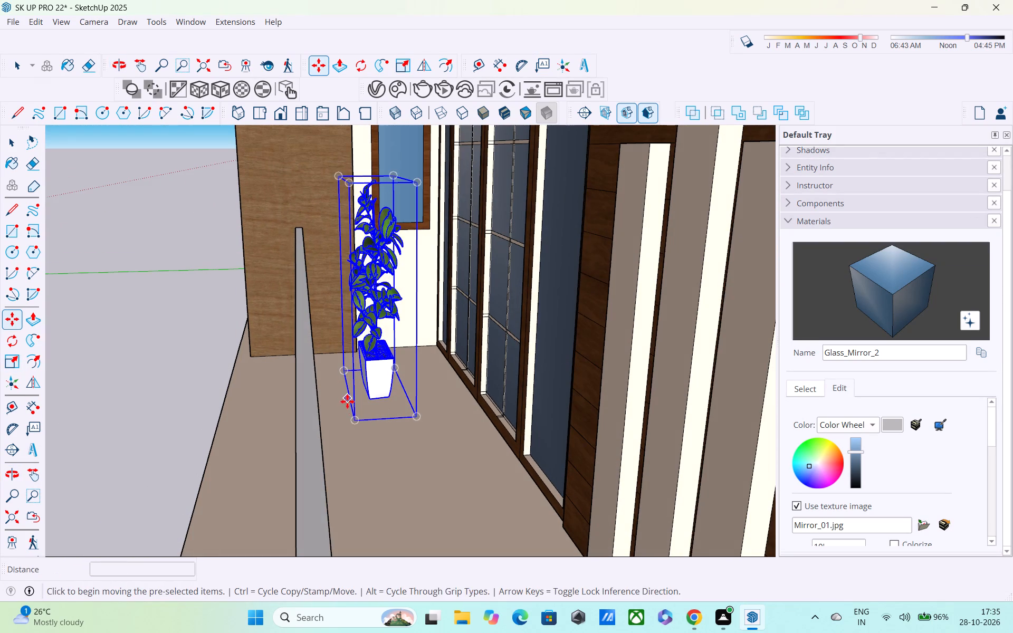
{"action": "left_click", "coordinate": [354, 417]}
{"action": "scroll", "coordinate": [377, 493], "scroll_direction": "down", "scroll_amount": 1}
{"action": "middle_click_drag", "start_coordinate": [392, 535], "coordinate": [389, 396], "text": "shift"}
{"action": "scroll", "coordinate": [390, 391], "scroll_direction": "down", "scroll_amount": 4}
{"action": "middle_click_drag", "start_coordinate": [439, 622], "coordinate": [305, 420], "text": "shift"}
{"action": "scroll", "coordinate": [512, 457], "scroll_direction": "down", "scroll_amount": 1}
{"action": "middle_click_drag", "start_coordinate": [520, 469], "coordinate": [405, 327], "text": "shift"}
{"action": "middle_click_drag", "start_coordinate": [292, 524], "coordinate": [338, 347], "text": "shift"}
{"action": "middle_click_drag", "start_coordinate": [331, 397], "coordinate": [434, 397], "text": "shift"}
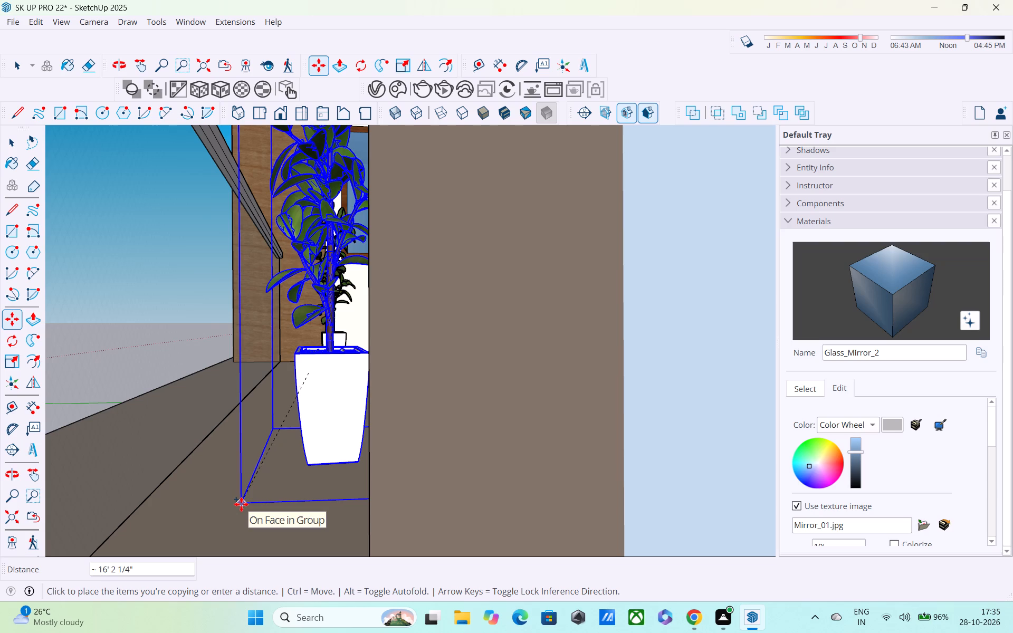
{"action": "middle_click_drag", "start_coordinate": [241, 504], "coordinate": [273, 569], "text": "shift"}
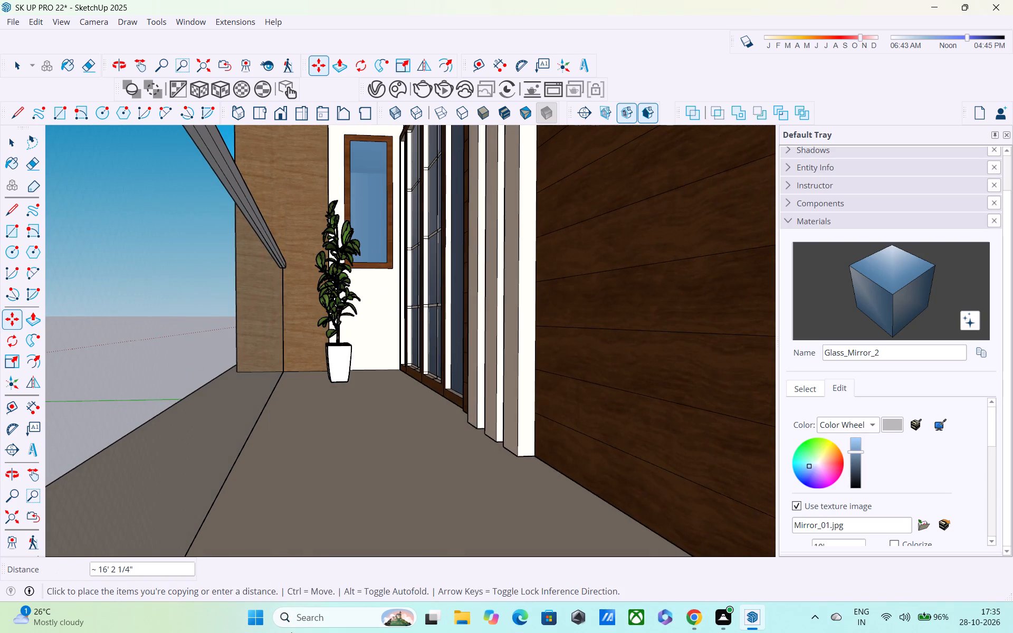
{"action": "scroll", "coordinate": [297, 553], "scroll_direction": "down", "scroll_amount": 3}
{"action": "middle_click_drag", "start_coordinate": [308, 502], "coordinate": [461, 520]}
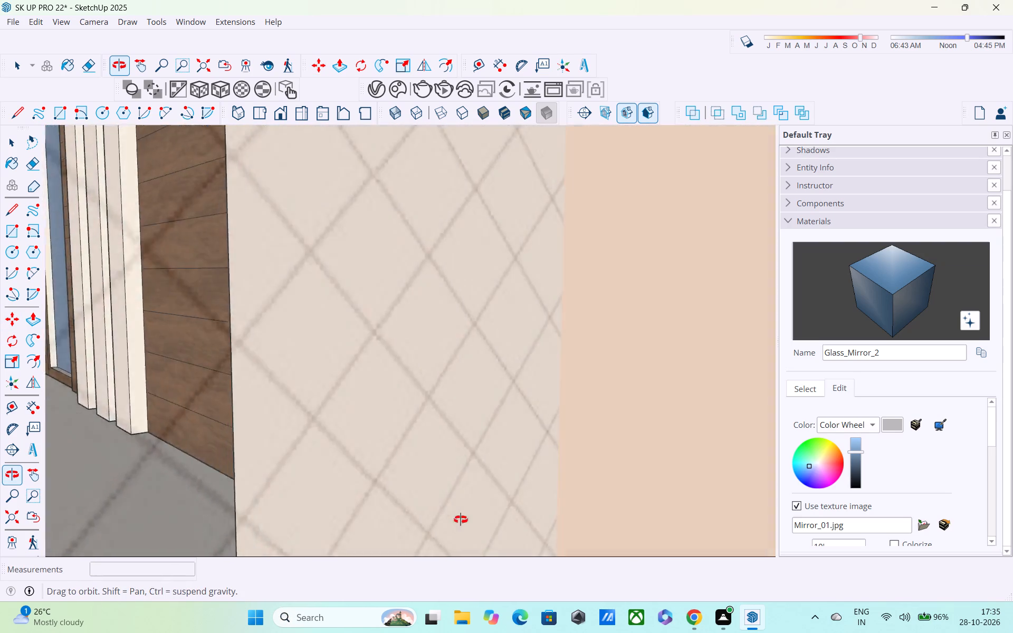
{"action": "middle_click_drag", "start_coordinate": [461, 520], "coordinate": [674, 519]}
{"action": "scroll", "coordinate": [532, 496], "scroll_direction": "down", "scroll_amount": 5}
{"action": "scroll", "coordinate": [375, 471], "scroll_direction": "down", "scroll_amount": 5}
{"action": "scroll", "coordinate": [299, 452], "scroll_direction": "down", "scroll_amount": 6}
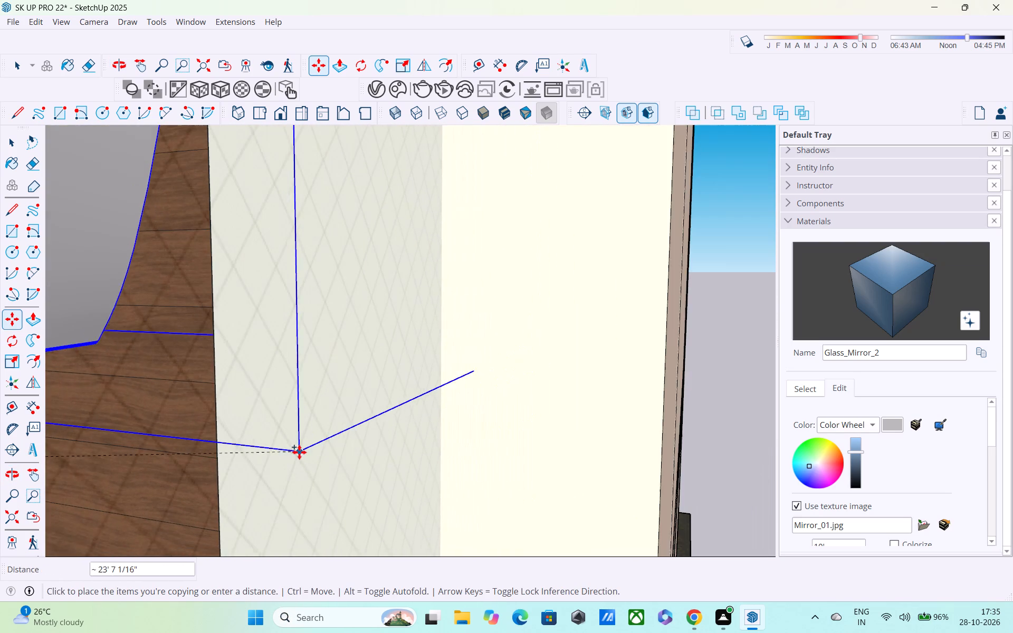
{"action": "scroll", "coordinate": [290, 451], "scroll_direction": "down", "scroll_amount": 6}
{"action": "middle_click_drag", "start_coordinate": [276, 438], "coordinate": [786, 632]}
{"action": "scroll", "coordinate": [640, 533], "scroll_direction": "down", "scroll_amount": 5}
{"action": "scroll", "coordinate": [519, 482], "scroll_direction": "down", "scroll_amount": 12}
{"action": "middle_click_drag", "start_coordinate": [526, 444], "coordinate": [544, 619]}
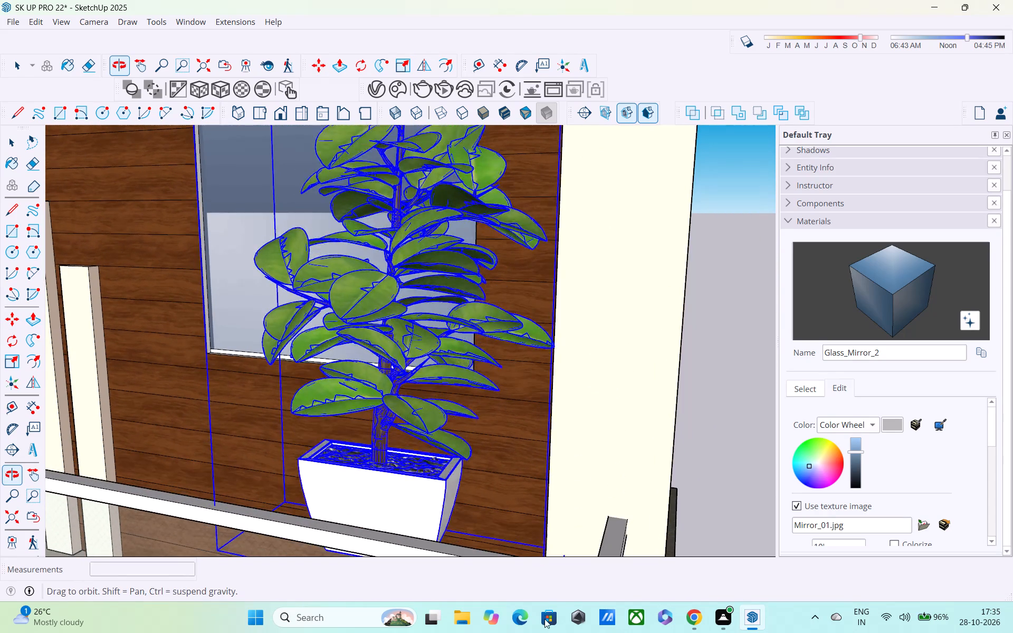
{"action": "middle_click_drag", "start_coordinate": [544, 596], "coordinate": [488, 624]}
{"action": "scroll", "coordinate": [505, 495], "scroll_direction": "down", "scroll_amount": 4}
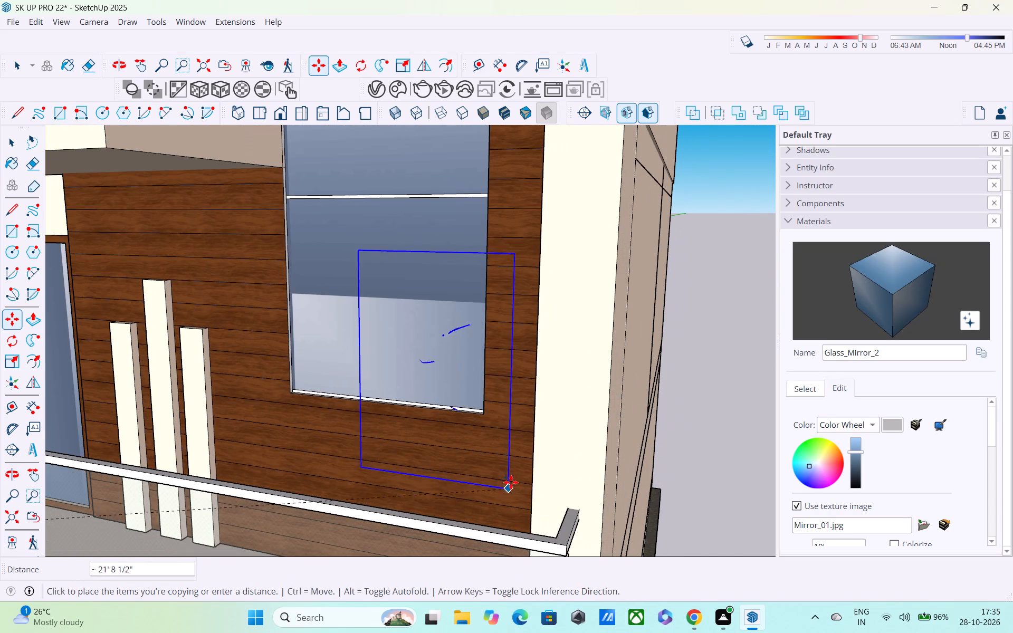
{"action": "middle_click_drag", "start_coordinate": [514, 471], "coordinate": [467, 533]}
{"action": "middle_click_drag", "start_coordinate": [399, 584], "coordinate": [317, 511]}
{"action": "middle_click_drag", "start_coordinate": [358, 546], "coordinate": [222, 476]}
{"action": "middle_click_drag", "start_coordinate": [223, 501], "coordinate": [232, 591]}
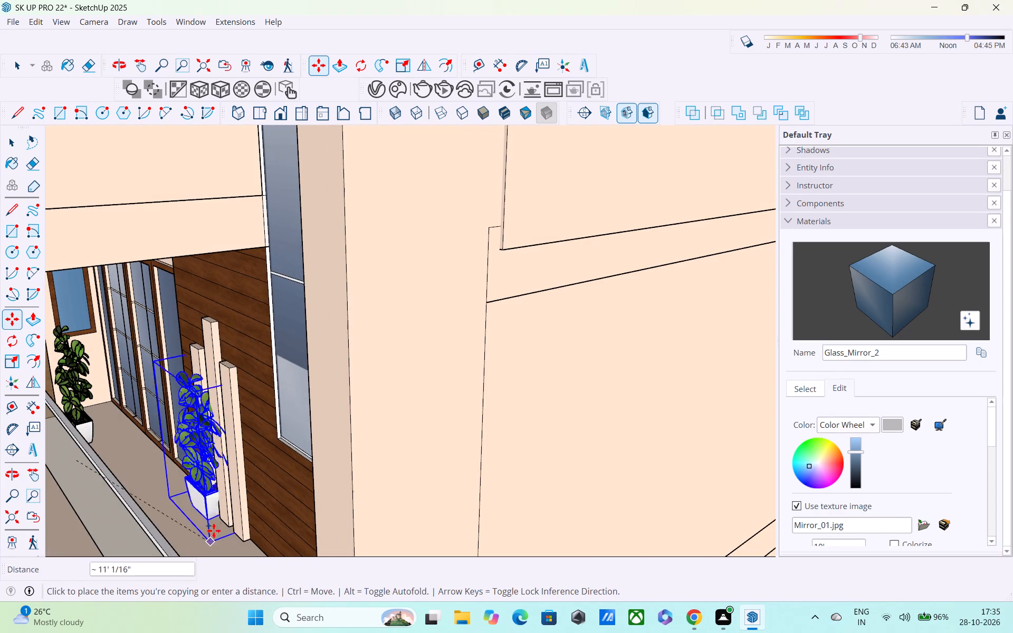
{"action": "middle_click_drag", "start_coordinate": [235, 577], "coordinate": [223, 552]}
{"action": "scroll", "coordinate": [223, 552], "scroll_direction": "up", "scroll_amount": 4}
{"action": "scroll", "coordinate": [217, 521], "scroll_direction": "down", "scroll_amount": 1}
{"action": "scroll", "coordinate": [217, 521], "scroll_direction": "up", "scroll_amount": 4}
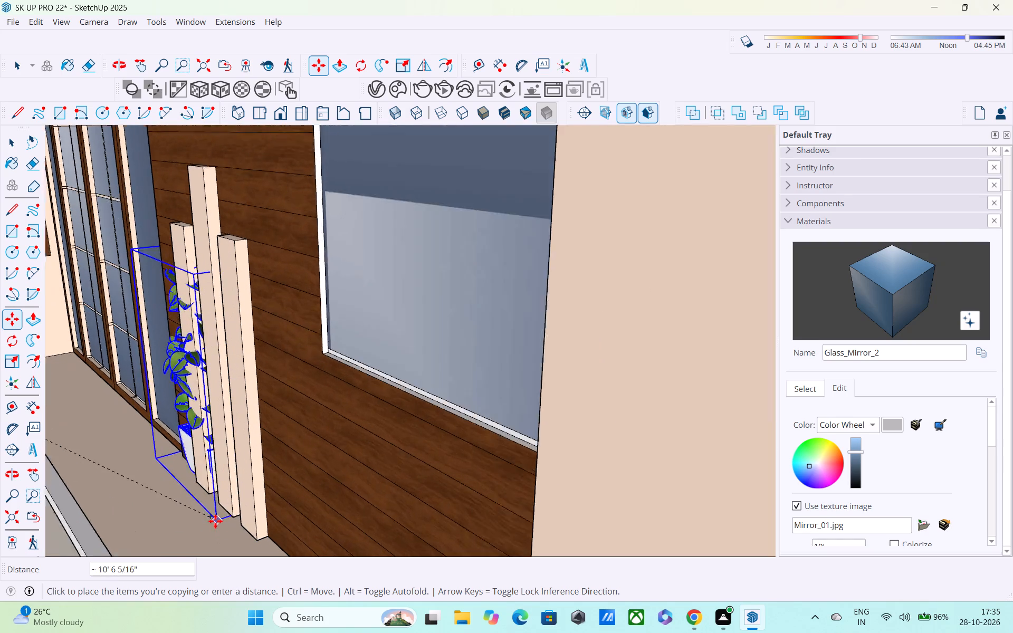
{"action": "middle_click_drag", "start_coordinate": [214, 521], "coordinate": [849, 501]}
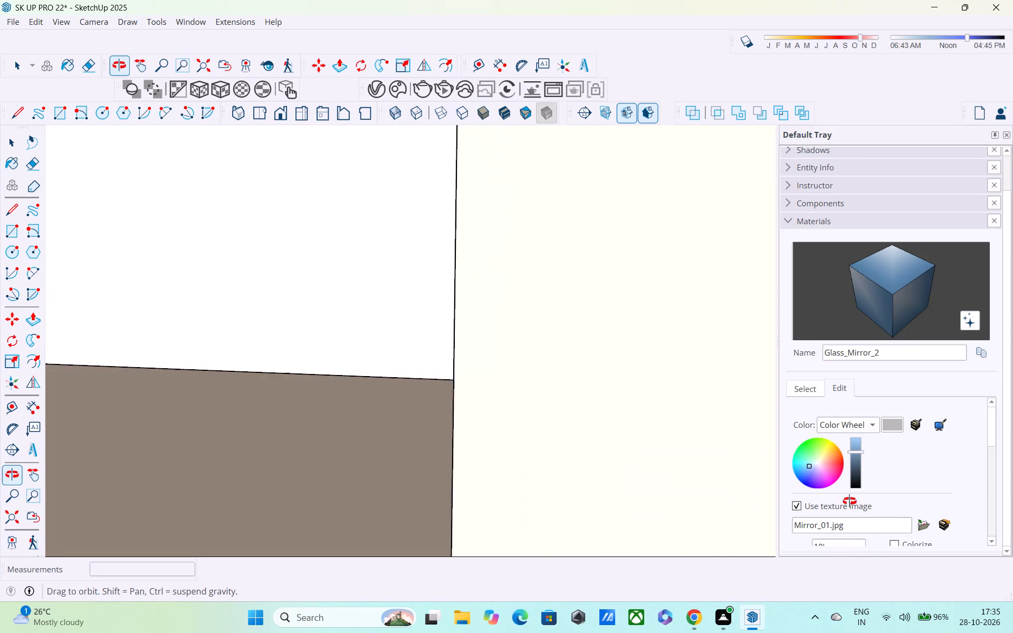
{"action": "middle_click_drag", "start_coordinate": [849, 501], "coordinate": [820, 478]}
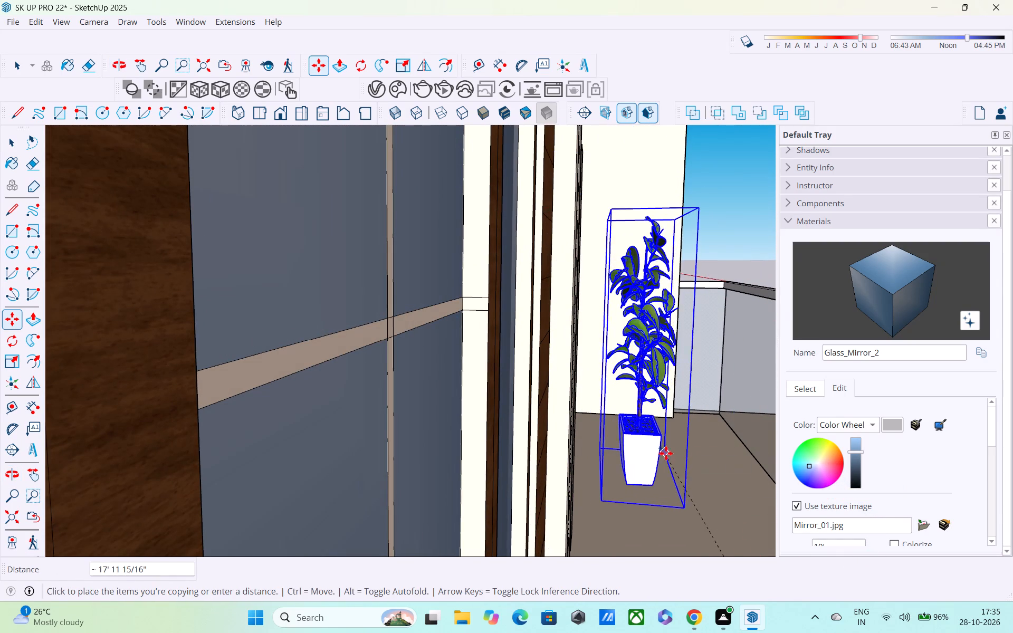
{"action": "left_click", "coordinate": [672, 433]}
Copy the potted plant about 35' 7 1/2" up to the top terrace, behind the railing near the grey-clad block.
{"action": "middle_click_drag", "start_coordinate": [672, 433], "coordinate": [579, 436]}
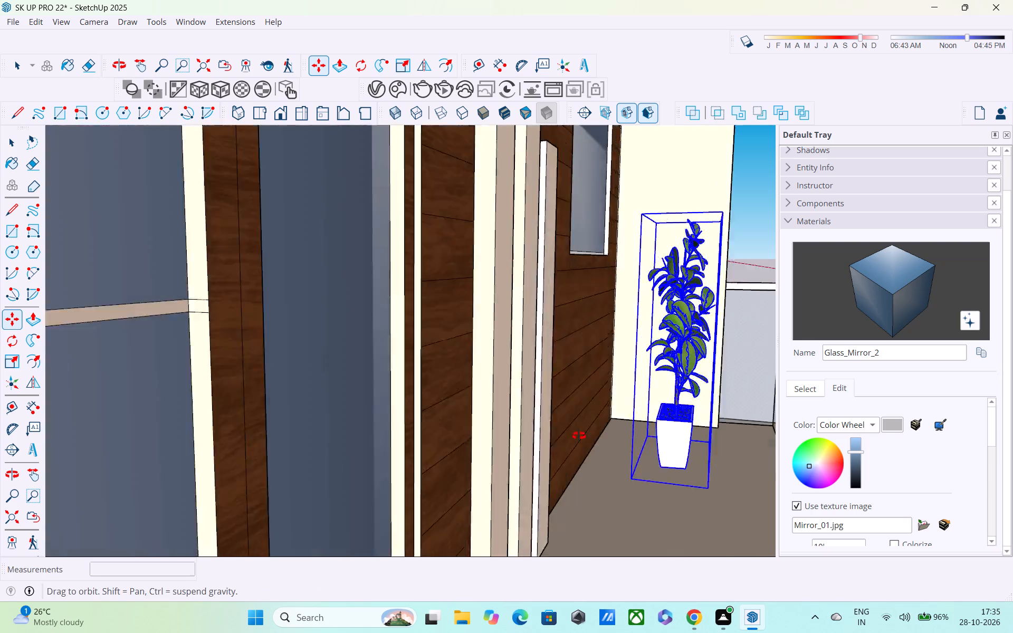
{"action": "middle_click_drag", "start_coordinate": [579, 436], "coordinate": [518, 438]}
{"action": "scroll", "coordinate": [518, 438], "scroll_direction": "down", "scroll_amount": 5}
{"action": "middle_click_drag", "start_coordinate": [545, 428], "coordinate": [426, 415]}
{"action": "scroll", "coordinate": [428, 406], "scroll_direction": "down", "scroll_amount": 5}
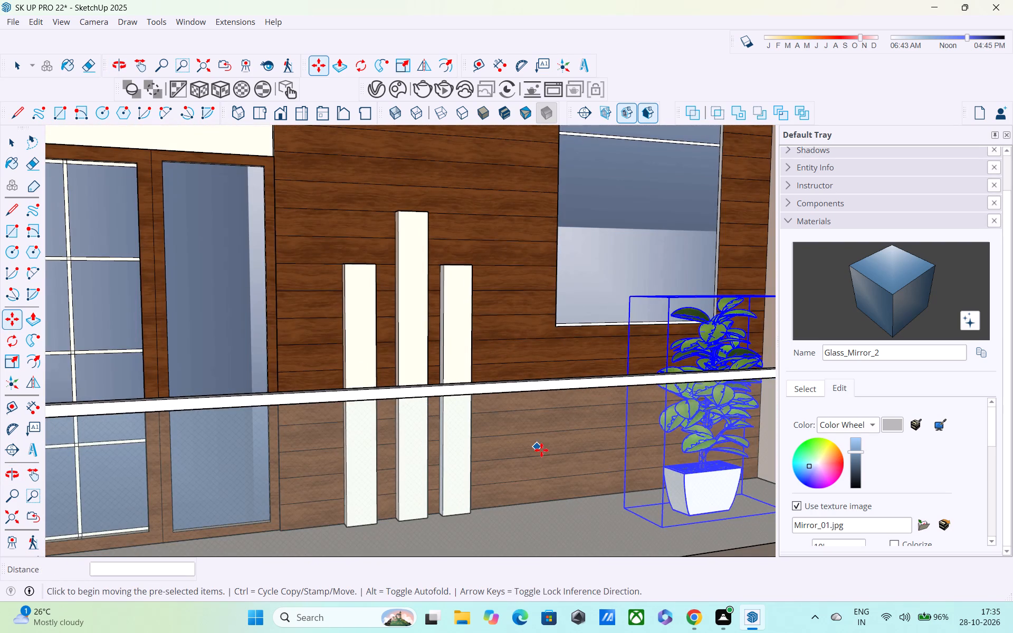
{"action": "key", "text": "n"}
{"action": "middle_click_drag", "start_coordinate": [591, 404], "coordinate": [605, 495]}
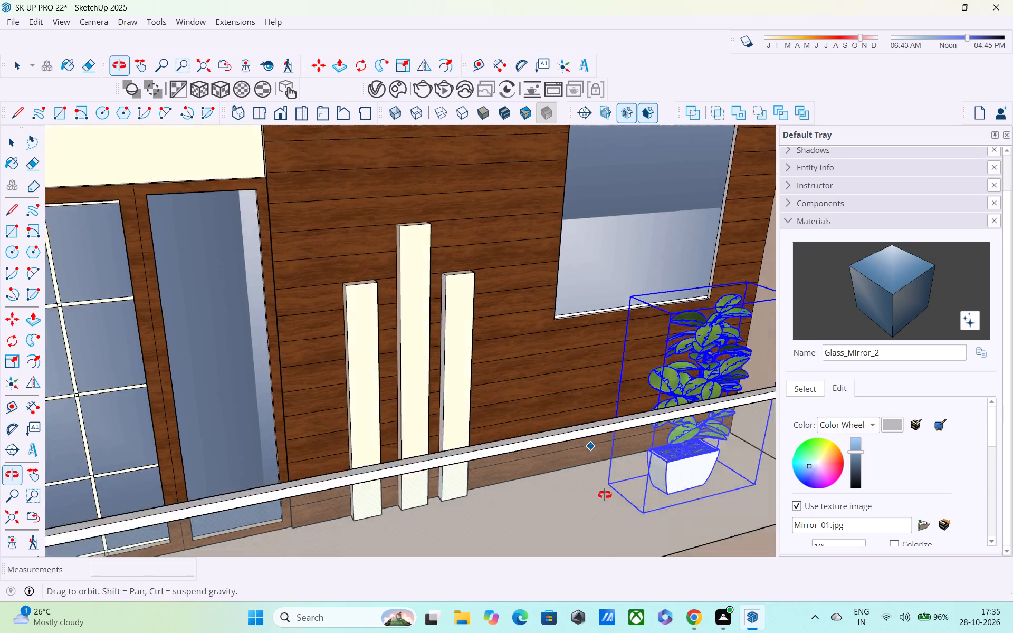
{"action": "middle_click_drag", "start_coordinate": [605, 495], "coordinate": [610, 554]}
{"action": "middle_click_drag", "start_coordinate": [600, 441], "coordinate": [674, 441]}
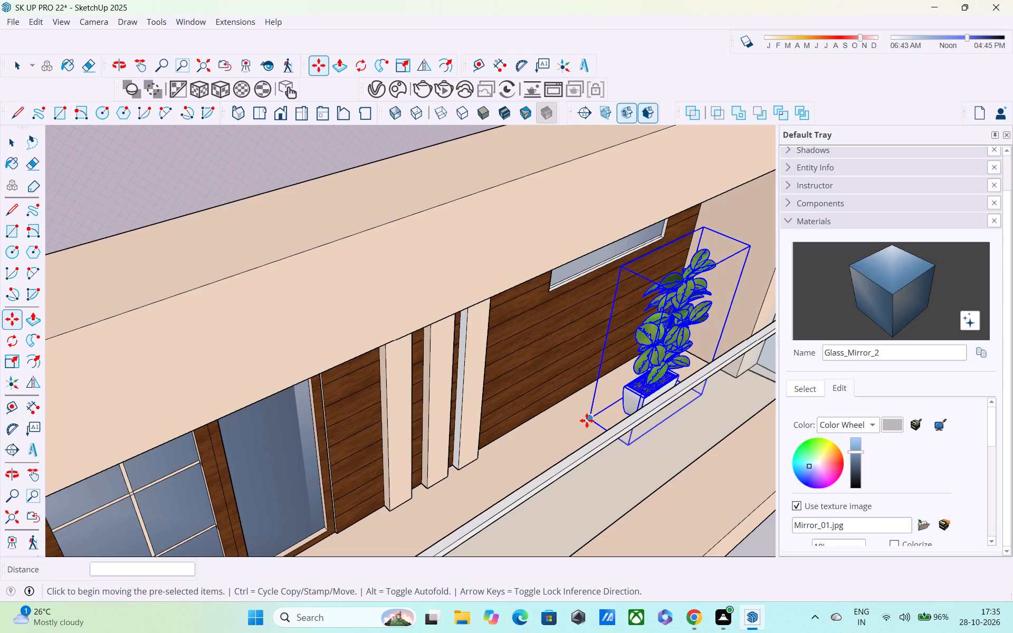
{"action": "left_click", "coordinate": [587, 420]}
{"action": "scroll", "coordinate": [594, 390], "scroll_direction": "down", "scroll_amount": 5}
{"action": "middle_click_drag", "start_coordinate": [610, 390], "coordinate": [627, 473], "text": "shift"}
{"action": "scroll", "coordinate": [619, 439], "scroll_direction": "down", "scroll_amount": 6}
{"action": "middle_click_drag", "start_coordinate": [609, 375], "coordinate": [574, 541]}
{"action": "middle_click_drag", "start_coordinate": [477, 427], "coordinate": [448, 380]}
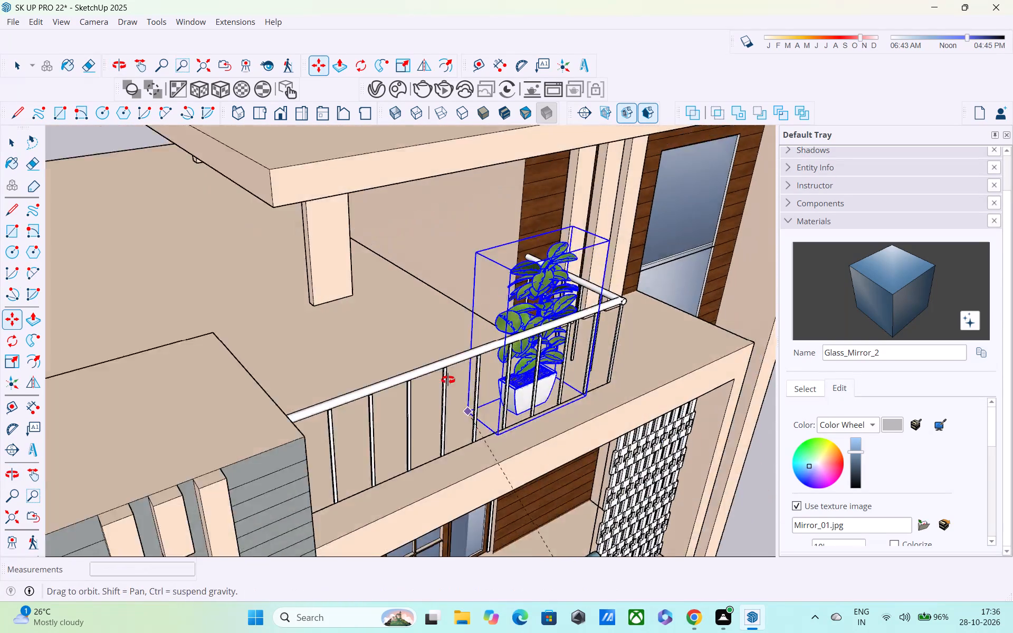
{"action": "middle_click_drag", "start_coordinate": [448, 380], "coordinate": [394, 321]}
{"action": "middle_click_drag", "start_coordinate": [403, 272], "coordinate": [40, 424]}
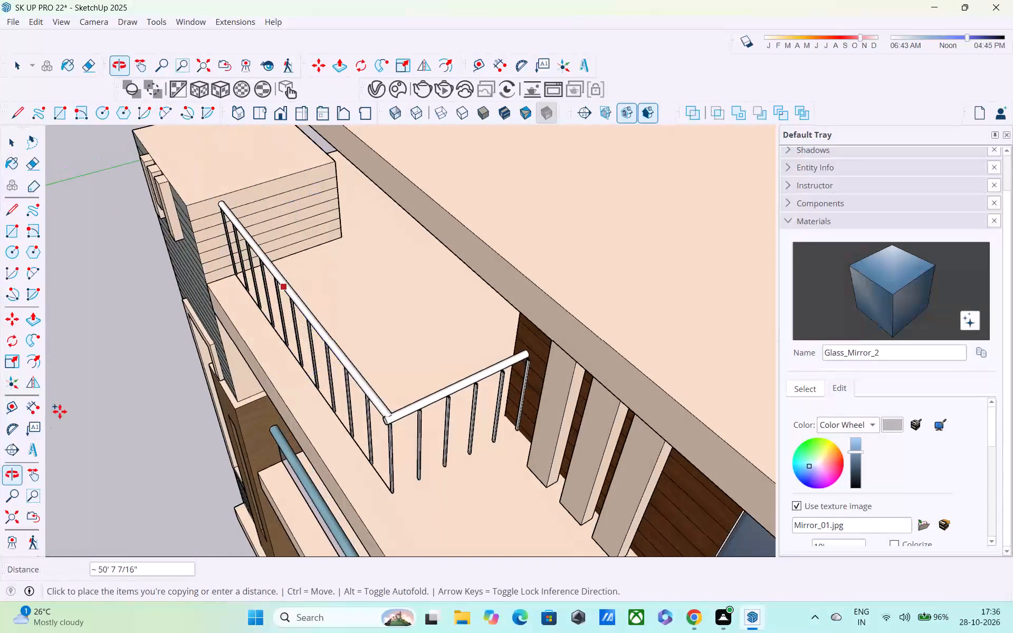
{"action": "middle_click_drag", "start_coordinate": [157, 426], "coordinate": [382, 570], "text": "shift"}
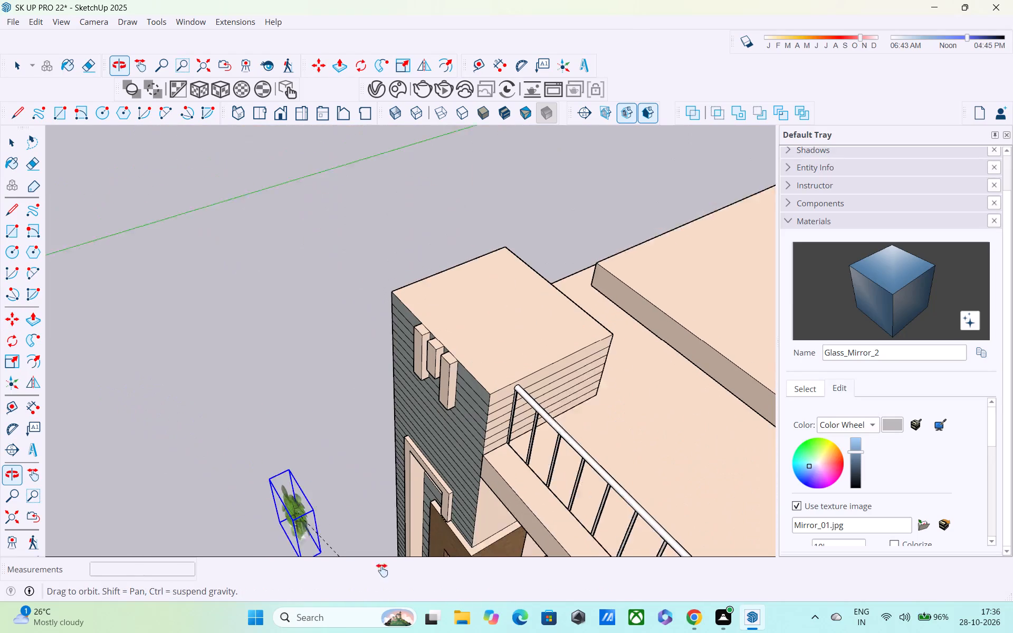
{"action": "middle_click_drag", "start_coordinate": [382, 570], "coordinate": [385, 573], "text": "shift"}
{"action": "middle_click_drag", "start_coordinate": [538, 502], "coordinate": [372, 510], "text": "shift"}
{"action": "scroll", "coordinate": [391, 434], "scroll_direction": "up", "scroll_amount": 3}
{"action": "middle_click_drag", "start_coordinate": [413, 428], "coordinate": [371, 291]}
{"action": "middle_click_drag", "start_coordinate": [471, 402], "coordinate": [367, 394]}
{"action": "scroll", "coordinate": [367, 394], "scroll_direction": "up", "scroll_amount": 1}
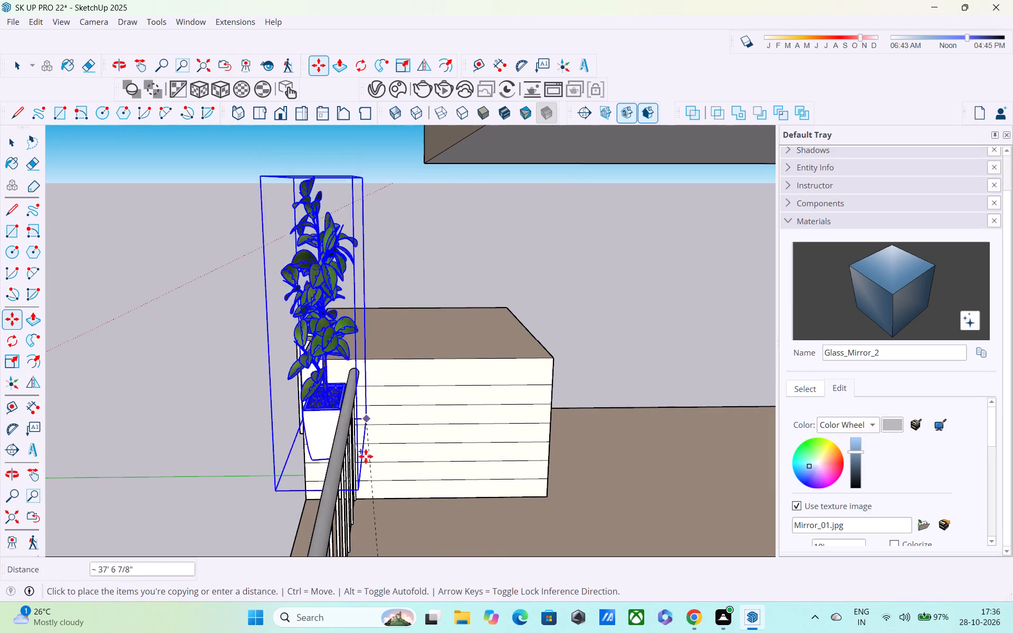
{"action": "left_click", "coordinate": [443, 496]}
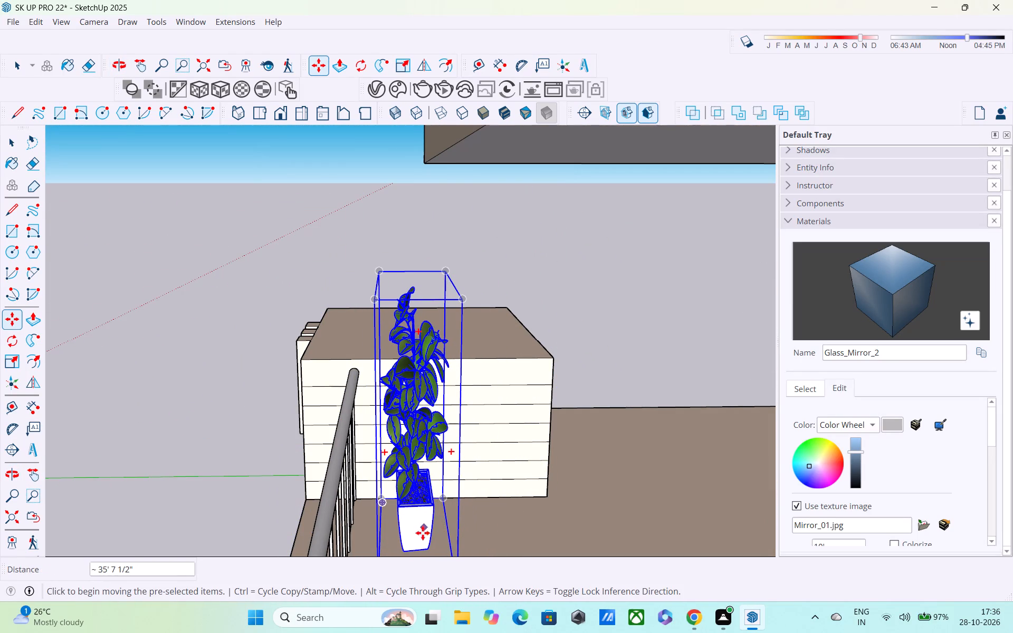
Copy the terrace plant along the railing towards its outer corner on the same floor, and clear the selection.
{"action": "left_click", "coordinate": [405, 551]}
{"action": "middle_click_drag", "start_coordinate": [409, 558], "coordinate": [444, 487], "text": "shift"}
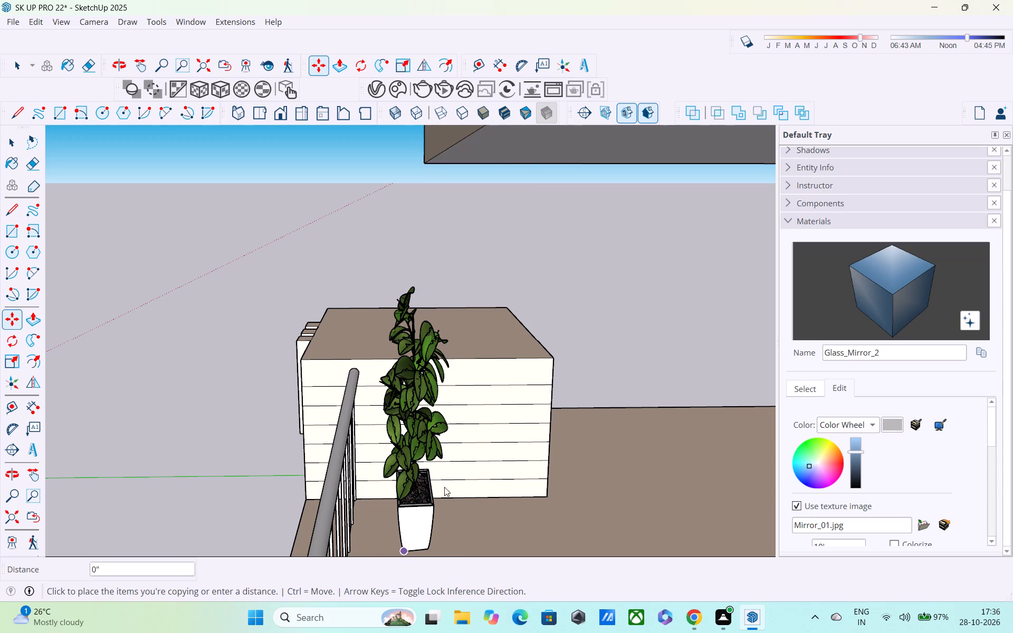
{"action": "middle_click_drag", "start_coordinate": [444, 487], "coordinate": [470, 409], "text": "shift"}
{"action": "middle_click_drag", "start_coordinate": [430, 510], "coordinate": [544, 323], "text": "shift"}
{"action": "scroll", "coordinate": [458, 478], "scroll_direction": "down", "scroll_amount": 1, "text": "shift"}
{"action": "middle_click_drag", "start_coordinate": [574, 415], "coordinate": [576, 418]}
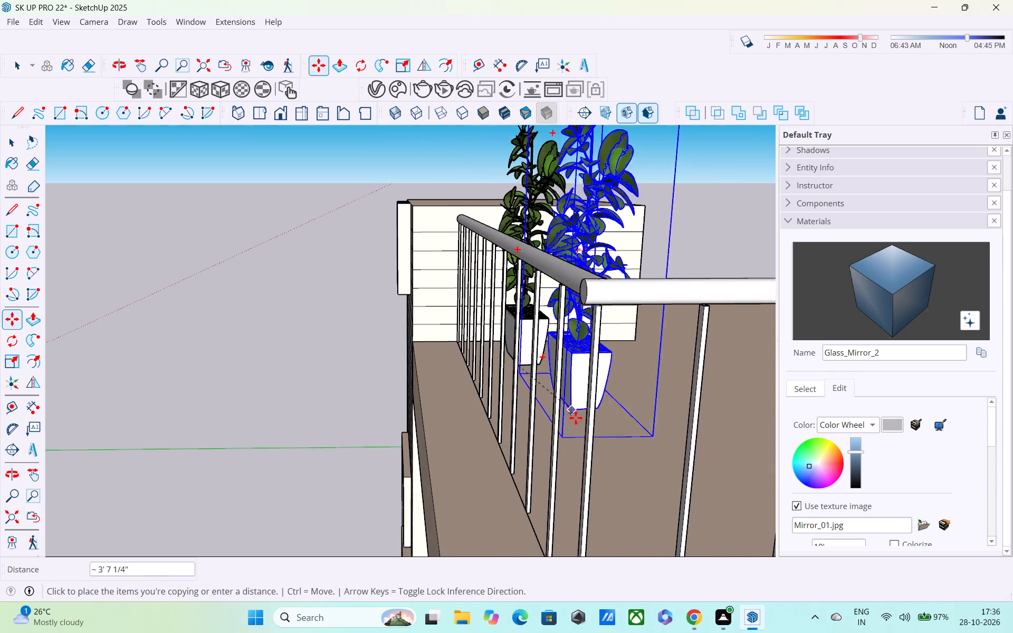
{"action": "middle_click_drag", "start_coordinate": [576, 418], "coordinate": [874, 578]}
{"action": "middle_click_drag", "start_coordinate": [870, 576], "coordinate": [720, 551], "text": "shift"}
{"action": "middle_click_drag", "start_coordinate": [653, 427], "coordinate": [408, 498]}
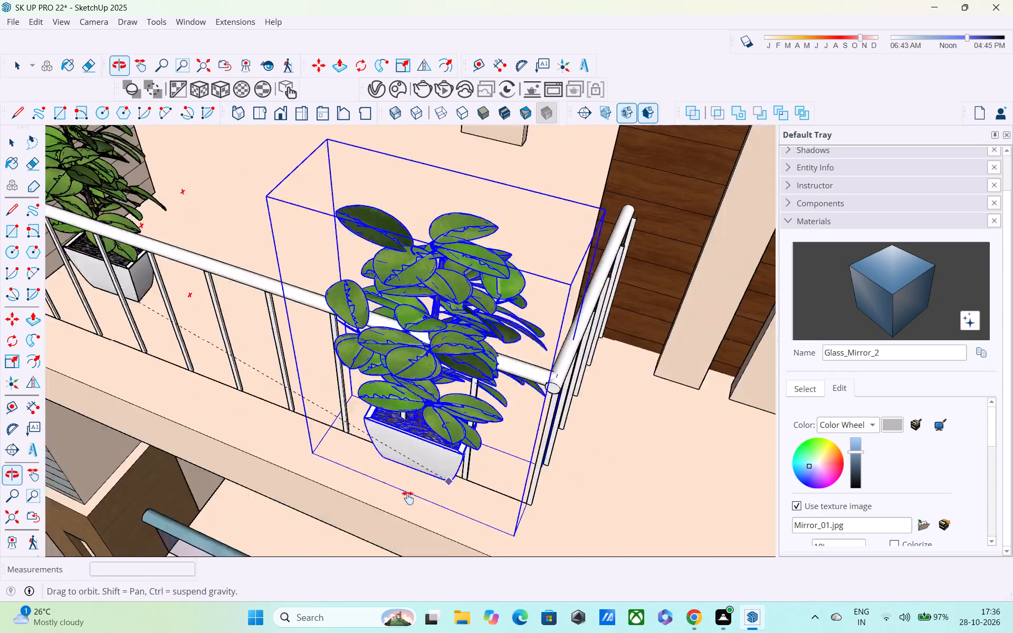
{"action": "middle_click_drag", "start_coordinate": [408, 498], "coordinate": [336, 530]}
{"action": "middle_click_drag", "start_coordinate": [367, 438], "coordinate": [341, 423]}
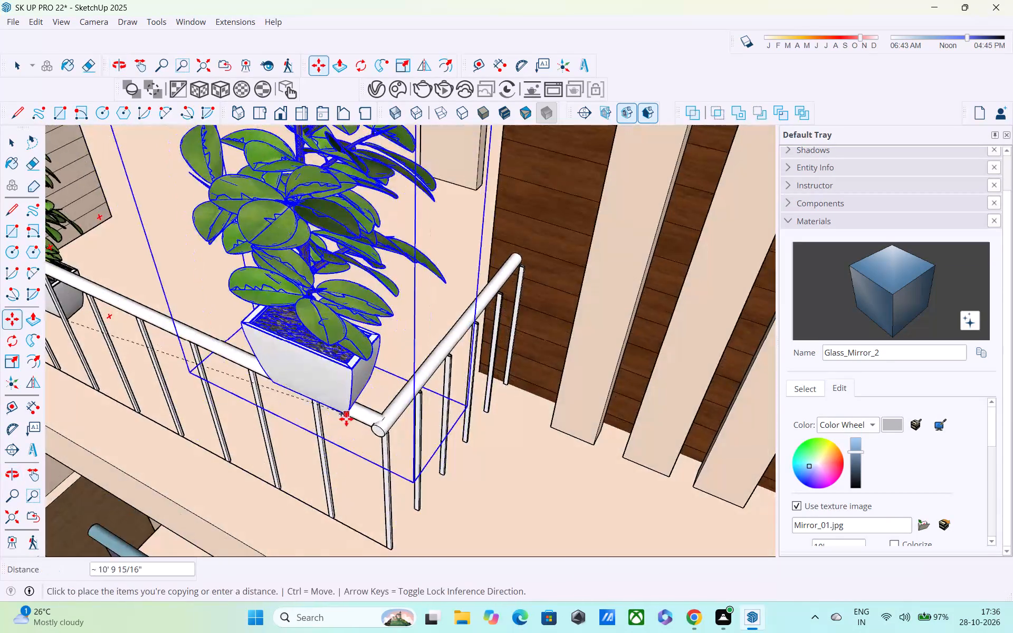
{"action": "scroll", "coordinate": [349, 417], "scroll_direction": "up", "scroll_amount": 6}
{"action": "scroll", "coordinate": [390, 387], "scroll_direction": "up", "scroll_amount": 4}
{"action": "middle_click_drag", "start_coordinate": [390, 387], "coordinate": [194, 314]}
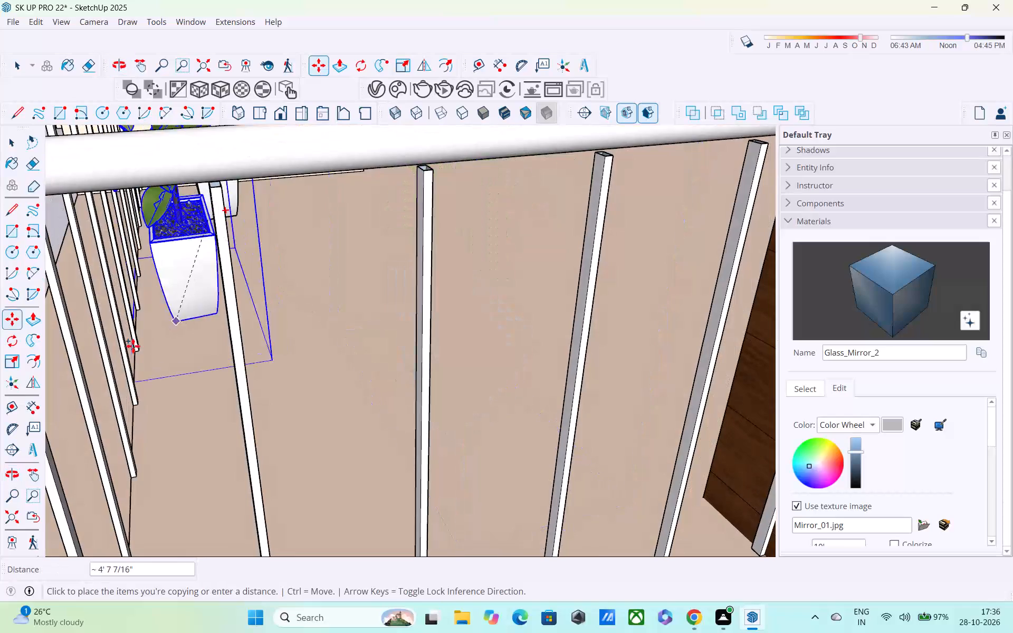
{"action": "middle_click_drag", "start_coordinate": [268, 415], "coordinate": [310, 335]}
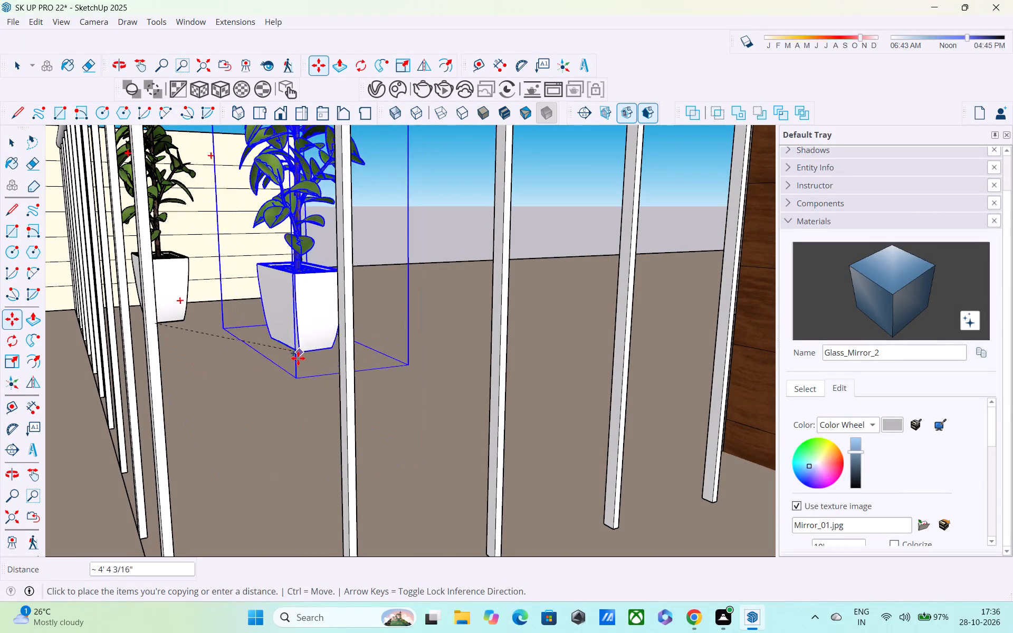
{"action": "left_click", "coordinate": [271, 436]}
{"action": "scroll", "coordinate": [271, 437], "scroll_direction": "down", "scroll_amount": 7}
{"action": "middle_click_drag", "start_coordinate": [261, 421], "coordinate": [444, 412]}
{"action": "scroll", "coordinate": [446, 413], "scroll_direction": "up", "scroll_amount": 1}
{"action": "scroll", "coordinate": [446, 413], "scroll_direction": "down", "scroll_amount": 7}
{"action": "key", "text": "space"}
{"action": "scroll", "coordinate": [424, 467], "scroll_direction": "down", "scroll_amount": 6}
{"action": "key", "text": "space"}
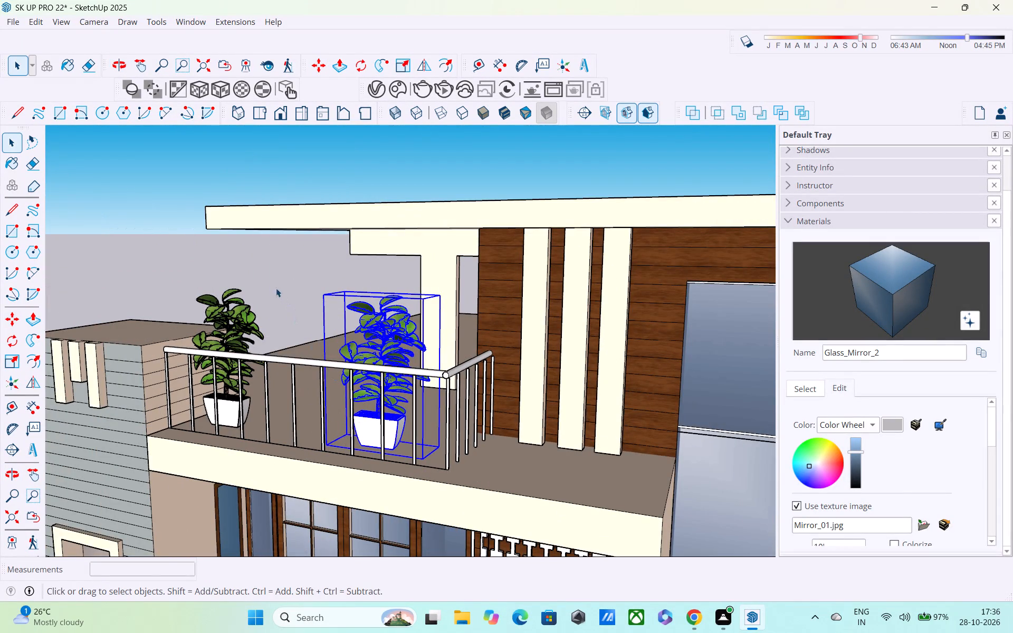
{"action": "left_click", "coordinate": [167, 275]}
Examine the placement of the potted plants on the top terrace and lower balcony against the whole front facade.
{"action": "middle_click_drag", "start_coordinate": [275, 350], "coordinate": [508, 293]}
{"action": "scroll", "coordinate": [511, 291], "scroll_direction": "down", "scroll_amount": 5}
{"action": "middle_click_drag", "start_coordinate": [527, 350], "coordinate": [398, 367]}
{"action": "scroll", "coordinate": [398, 358], "scroll_direction": "down", "scroll_amount": 10}
{"action": "scroll", "coordinate": [434, 404], "scroll_direction": "up", "scroll_amount": 1}
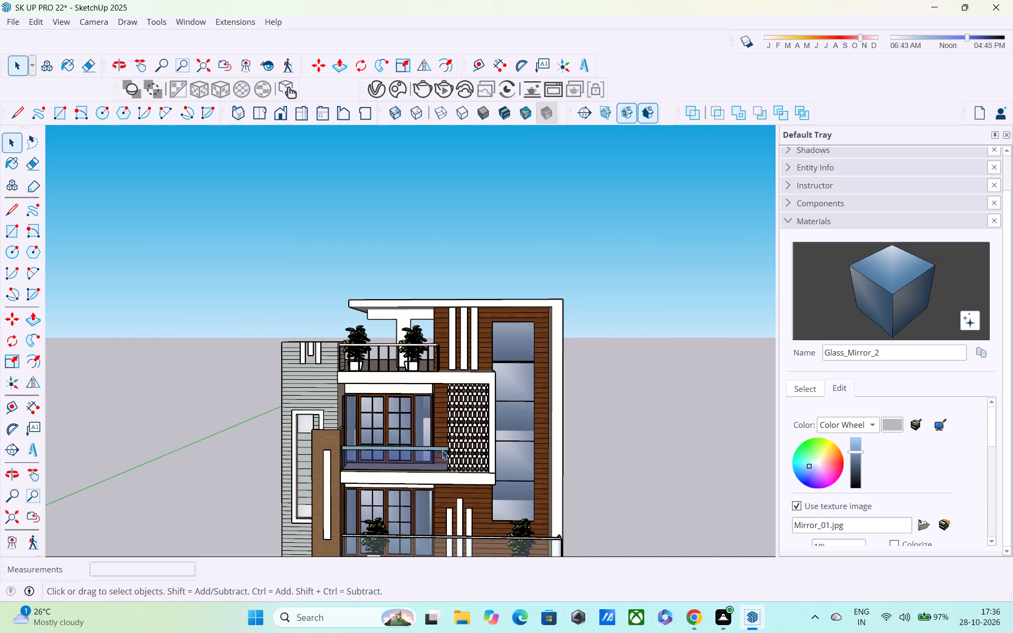
{"action": "scroll", "coordinate": [439, 464], "scroll_direction": "down", "scroll_amount": 3}
{"action": "scroll", "coordinate": [447, 478], "scroll_direction": "up", "scroll_amount": 3}
{"action": "scroll", "coordinate": [410, 502], "scroll_direction": "up", "scroll_amount": 3}
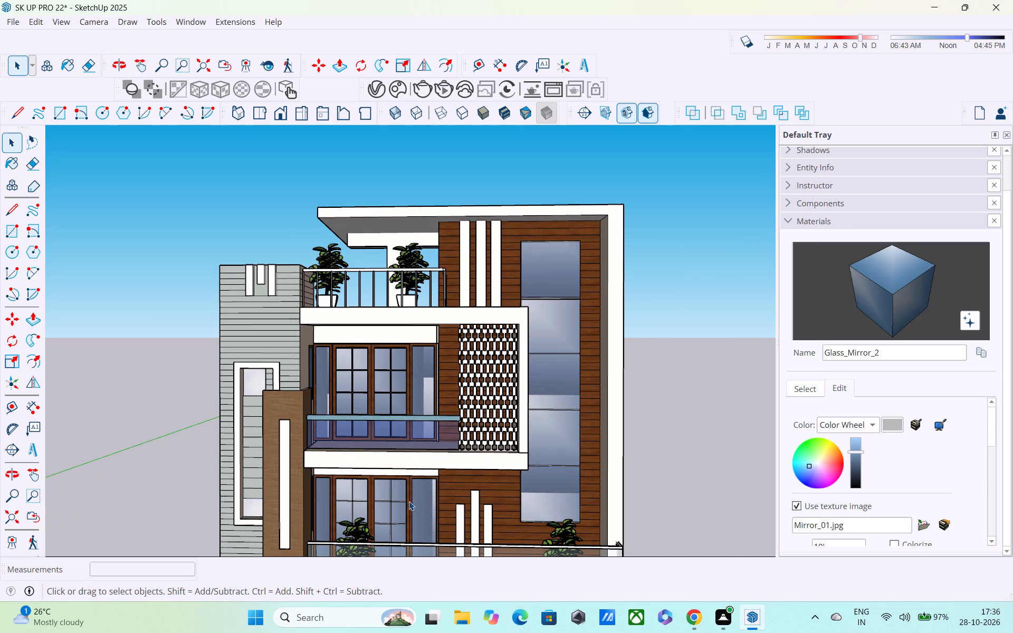
{"action": "middle_click_drag", "start_coordinate": [399, 496], "coordinate": [395, 376], "text": "shift"}
{"action": "scroll", "coordinate": [386, 418], "scroll_direction": "up", "scroll_amount": 4}
Try to copy the lower balcony's potted plant beside the wood-clad pillar up onto the middle balcony floor, about 36' 3" away.
{"action": "left_click", "coordinate": [334, 391]}
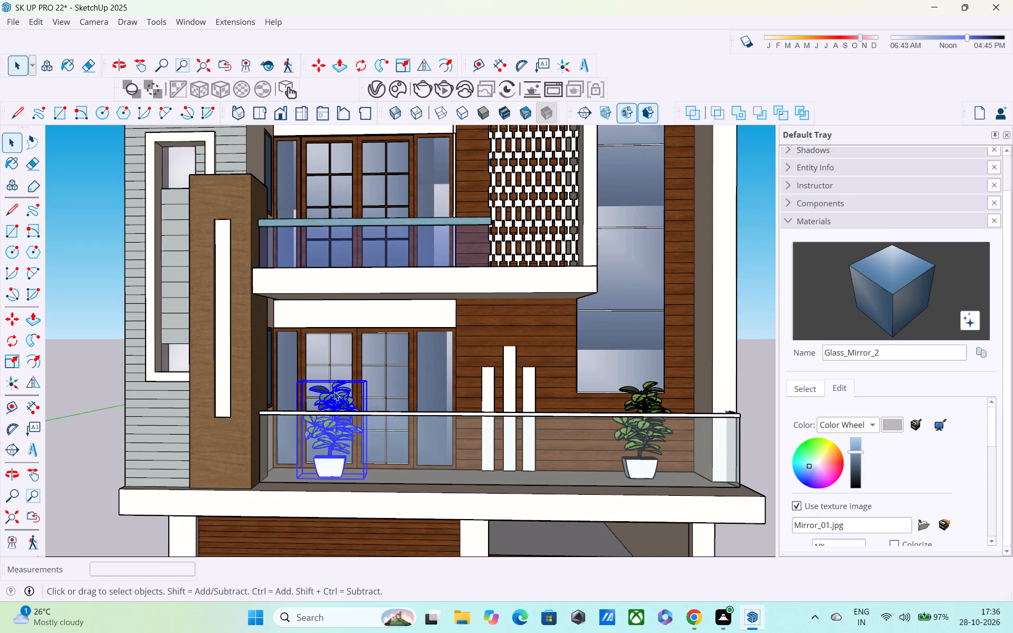
{"action": "key", "text": "m"}
{"action": "middle_click_drag", "start_coordinate": [335, 414], "coordinate": [148, 523]}
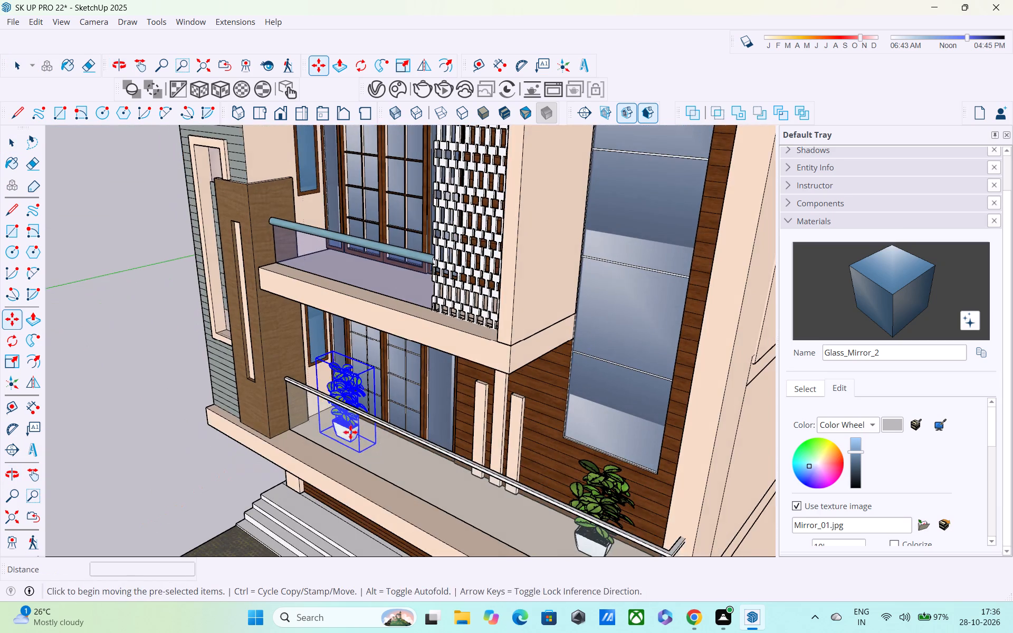
{"action": "scroll", "coordinate": [360, 432], "scroll_direction": "up", "scroll_amount": 3}
{"action": "middle_click_drag", "start_coordinate": [466, 427], "coordinate": [335, 421]}
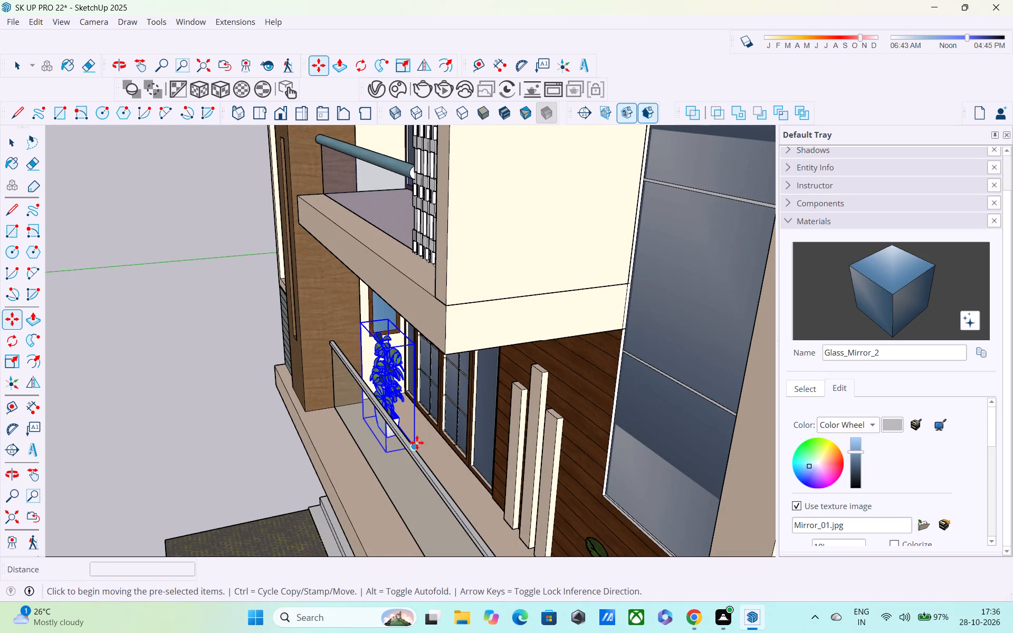
{"action": "left_click", "coordinate": [417, 443]}
{"action": "middle_click_drag", "start_coordinate": [424, 368], "coordinate": [547, 525], "text": "shift"}
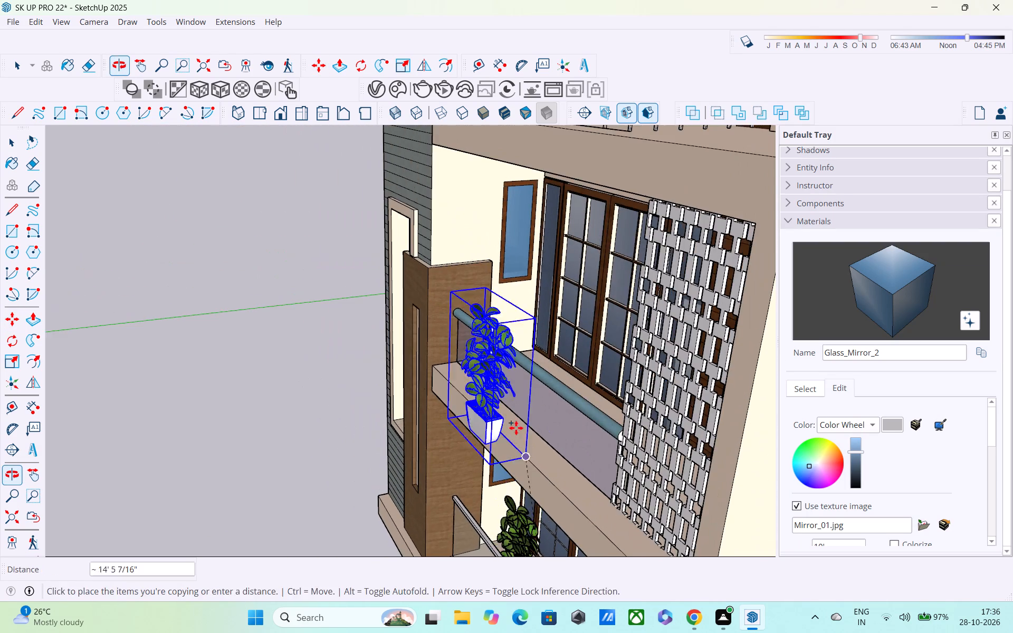
{"action": "middle_click_drag", "start_coordinate": [511, 403], "coordinate": [632, 594]}
{"action": "middle_click_drag", "start_coordinate": [638, 539], "coordinate": [502, 435], "text": "shift"}
{"action": "scroll", "coordinate": [518, 419], "scroll_direction": "up", "scroll_amount": 5}
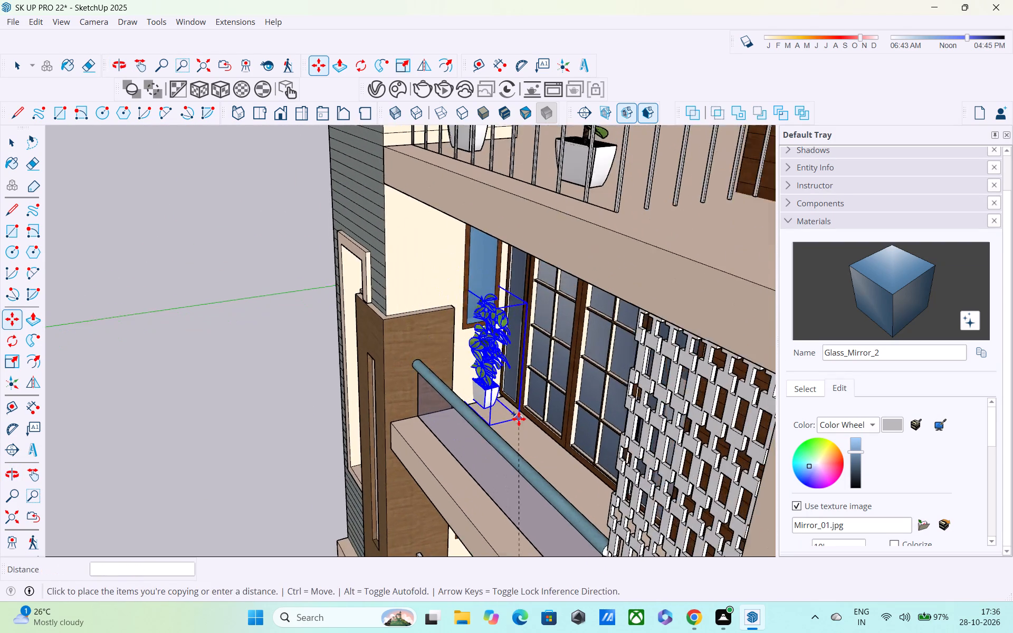
{"action": "scroll", "coordinate": [519, 419], "scroll_direction": "up", "scroll_amount": 5}
{"action": "middle_click_drag", "start_coordinate": [550, 484], "coordinate": [484, 453]}
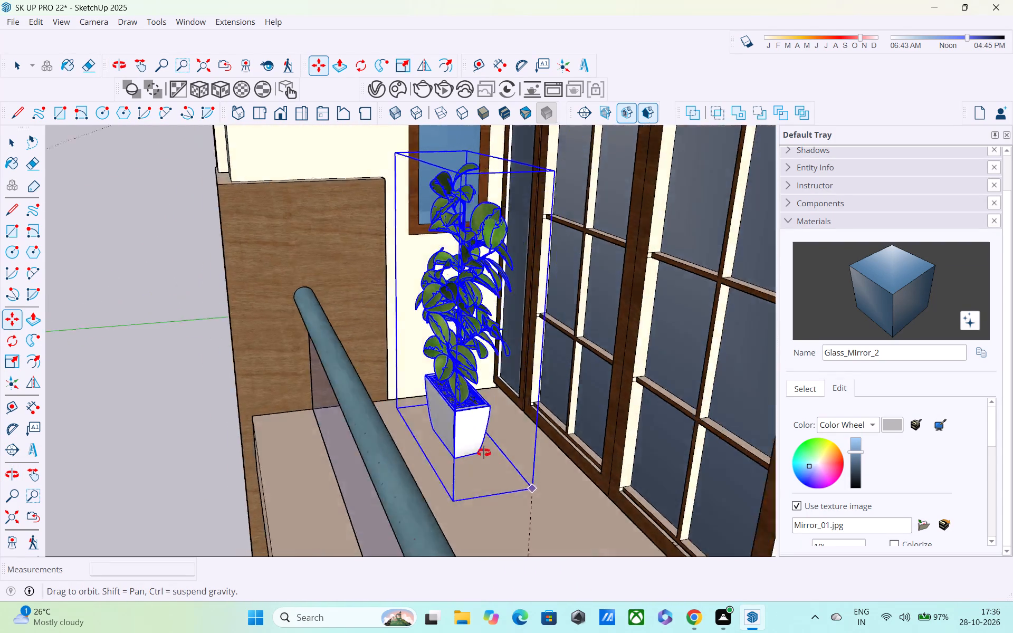
{"action": "middle_click_drag", "start_coordinate": [484, 453], "coordinate": [426, 423]}
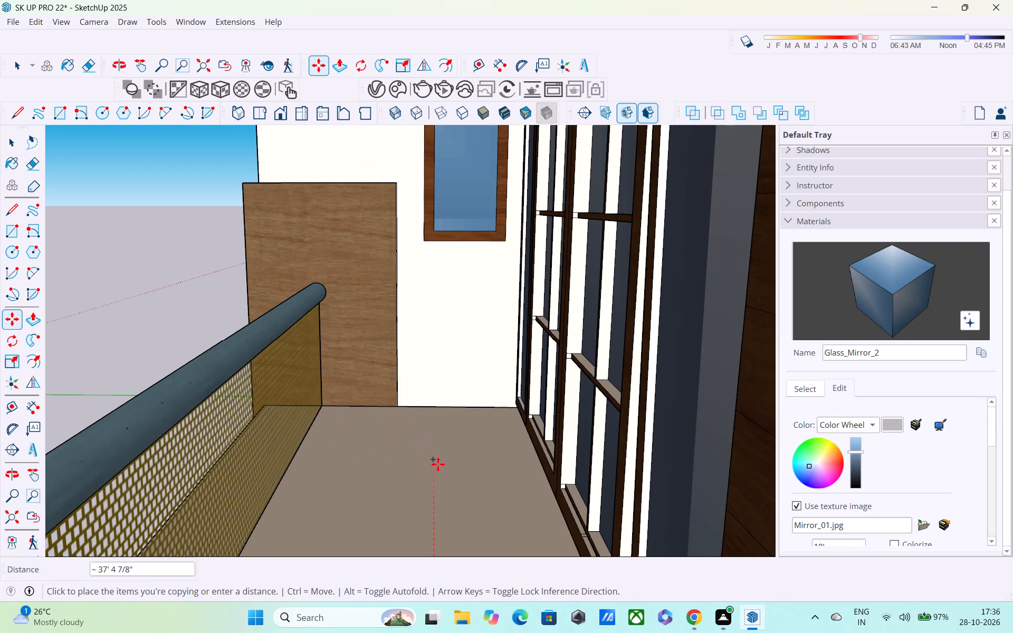
{"action": "left_click", "coordinate": [430, 470]}
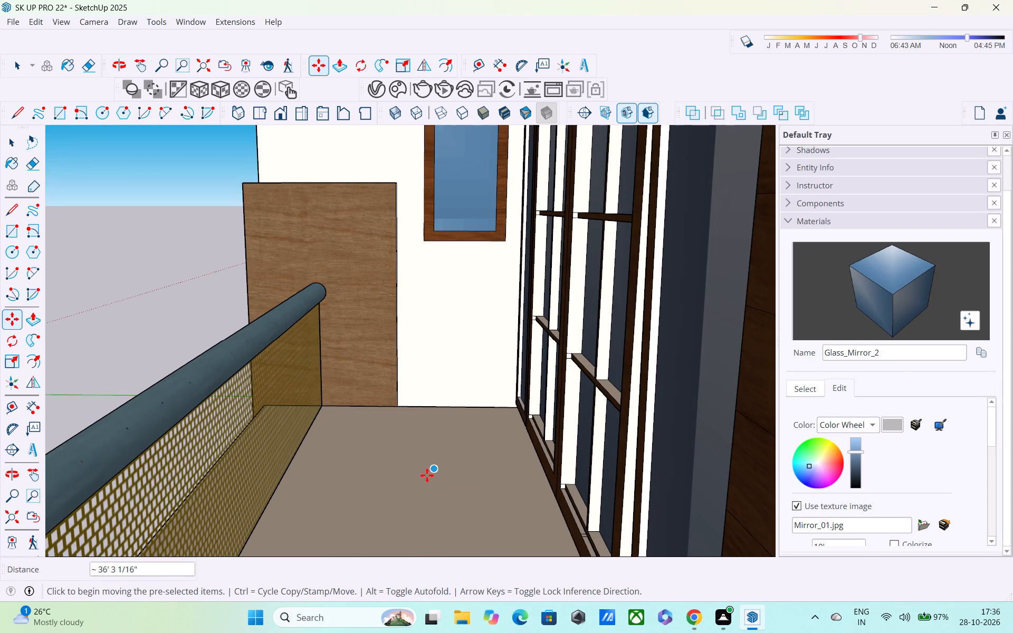
Copy the stray potted plant outside the house onto the middle balcony floor, behind the railing near the wood-clad pillar.
{"action": "key", "text": "z"}
{"action": "middle_click_drag", "start_coordinate": [340, 477], "coordinate": [371, 466]}
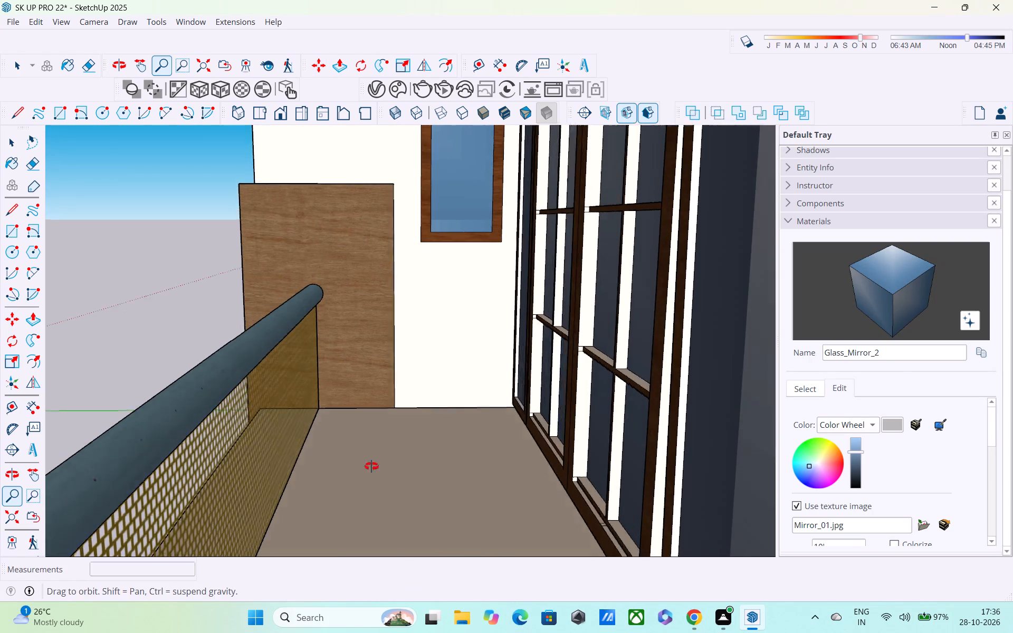
{"action": "middle_click_drag", "start_coordinate": [371, 466], "coordinate": [672, 328]}
{"action": "scroll", "coordinate": [680, 315], "scroll_direction": "down", "scroll_amount": 5}
{"action": "middle_click_drag", "start_coordinate": [568, 510], "coordinate": [602, 277], "text": "shift"}
{"action": "scroll", "coordinate": [562, 344], "scroll_direction": "down", "scroll_amount": 6}
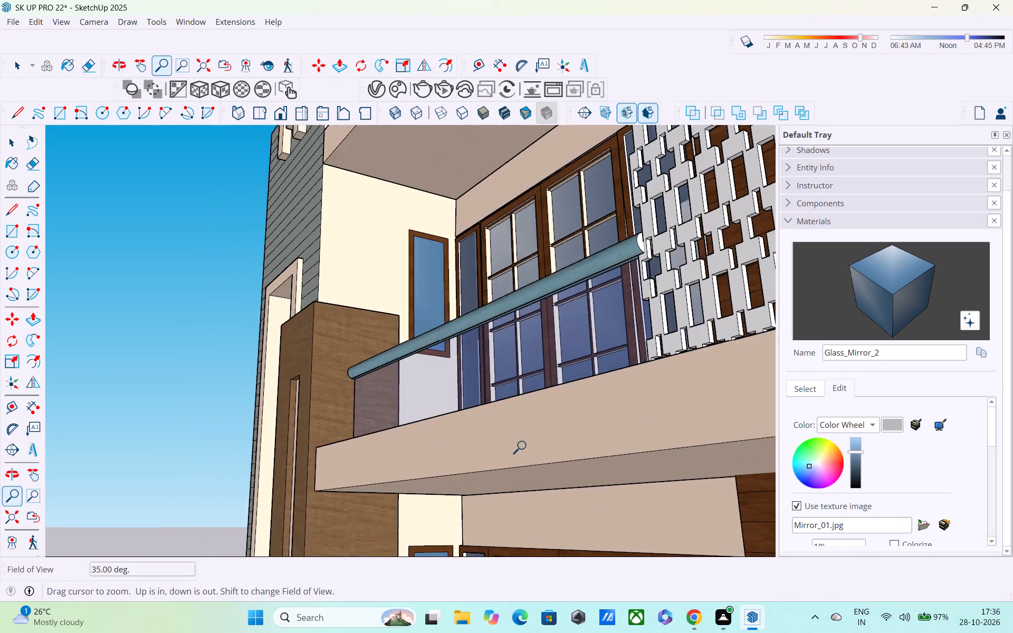
{"action": "middle_click_drag", "start_coordinate": [524, 446], "coordinate": [558, 247], "text": "shift"}
{"action": "middle_click_drag", "start_coordinate": [494, 434], "coordinate": [556, 227]}
{"action": "scroll", "coordinate": [556, 227], "scroll_direction": "up", "scroll_amount": 1}
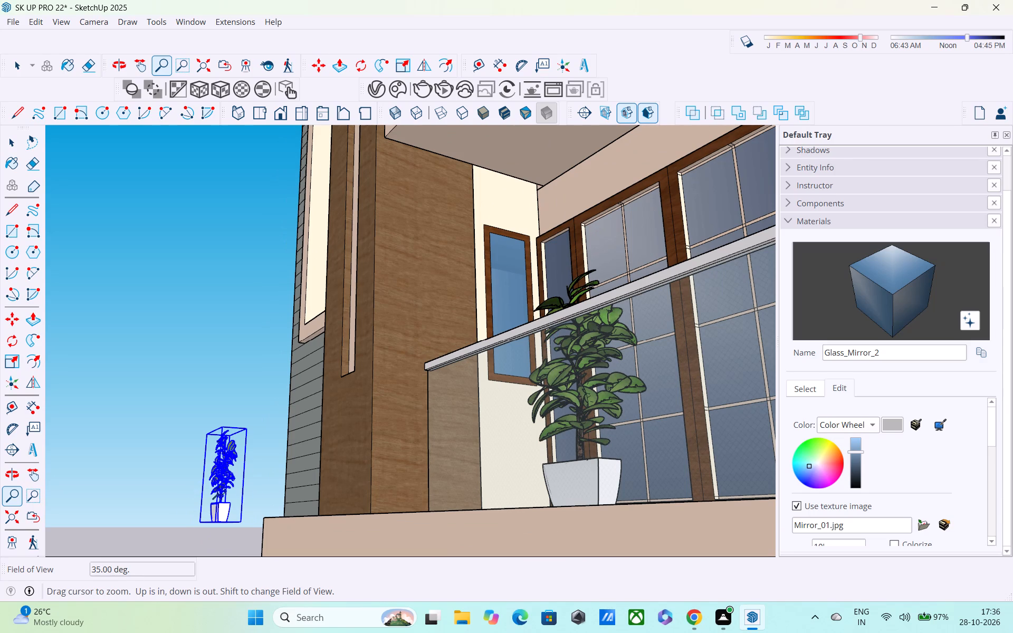
{"action": "key", "text": "m"}
{"action": "left_click", "coordinate": [226, 526]}
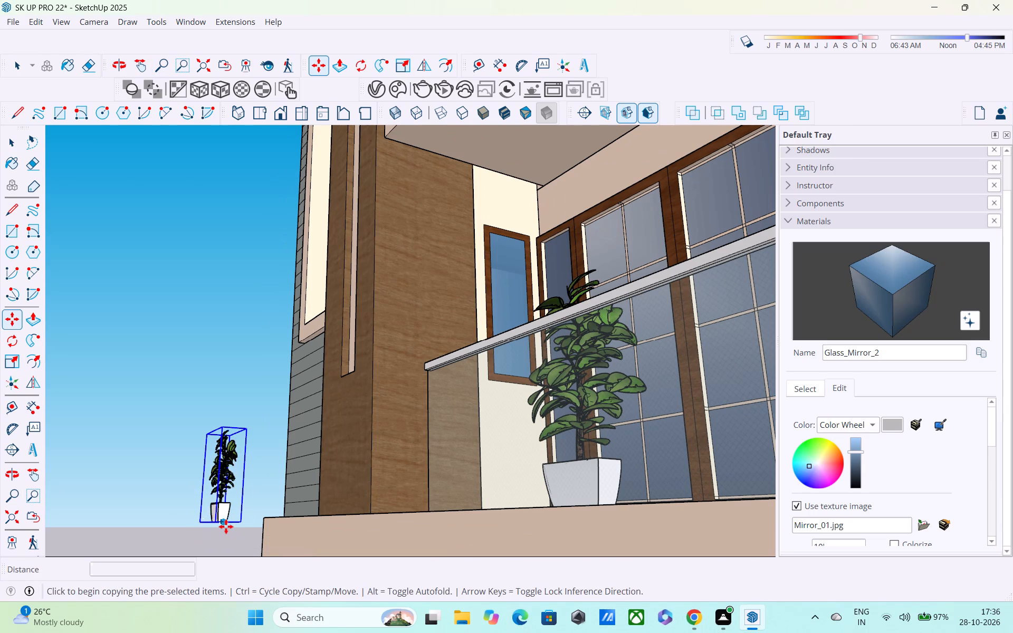
{"action": "scroll", "coordinate": [253, 453], "scroll_direction": "down", "scroll_amount": 4}
{"action": "middle_click_drag", "start_coordinate": [253, 452], "coordinate": [287, 584], "text": "shift"}
{"action": "middle_click_drag", "start_coordinate": [320, 507], "coordinate": [393, 632]}
{"action": "middle_click_drag", "start_coordinate": [363, 491], "coordinate": [364, 632], "text": "shift"}
{"action": "middle_click_drag", "start_coordinate": [370, 537], "coordinate": [372, 466], "text": "shift"}
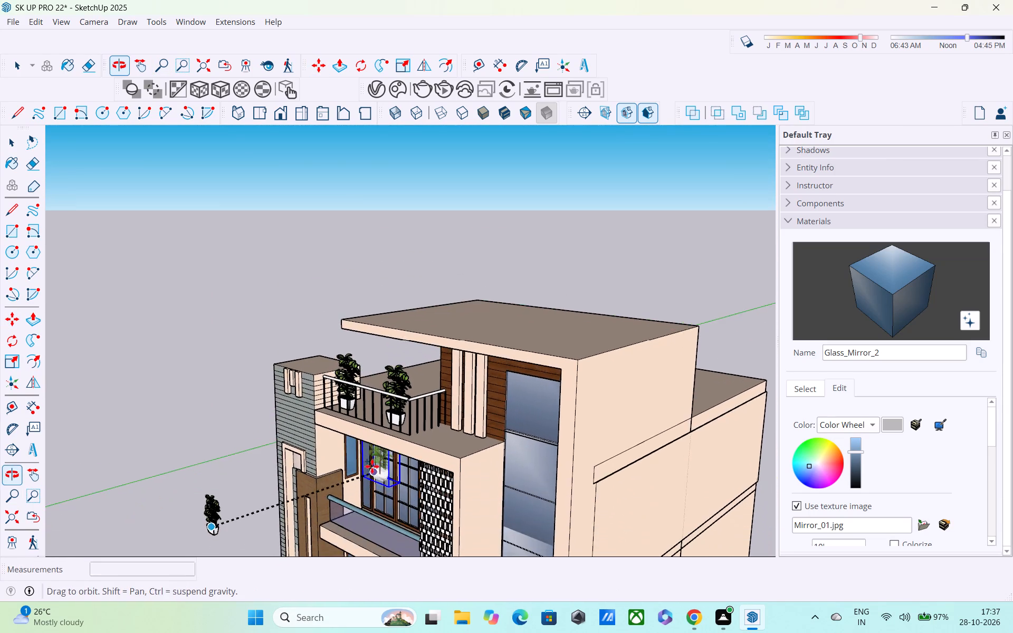
{"action": "scroll", "coordinate": [370, 484], "scroll_direction": "up", "scroll_amount": 11}
{"action": "middle_click_drag", "start_coordinate": [365, 494], "coordinate": [352, 396]}
{"action": "scroll", "coordinate": [352, 401], "scroll_direction": "up", "scroll_amount": 4}
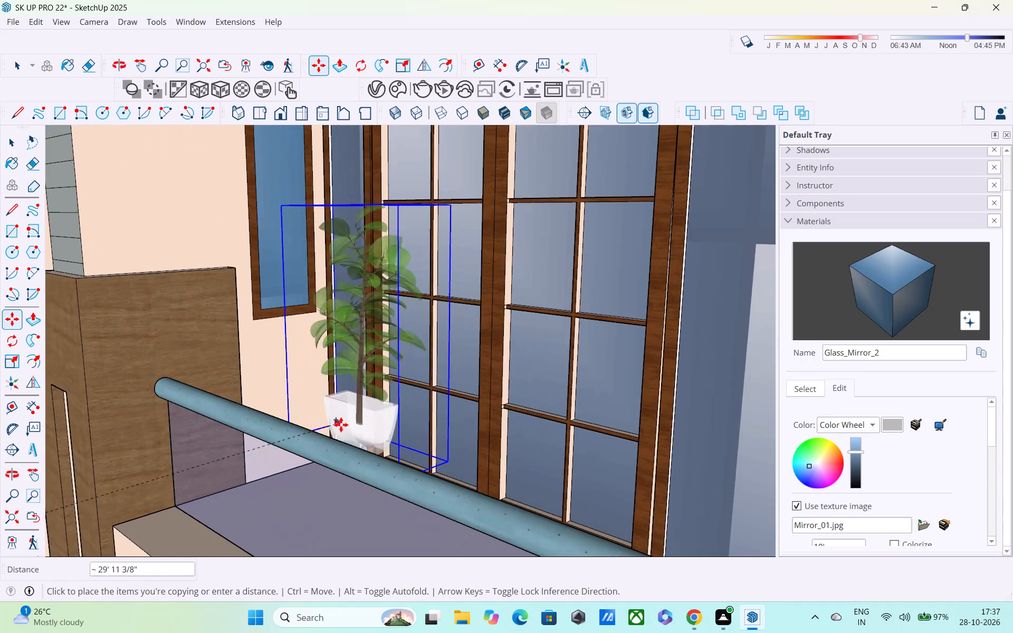
{"action": "scroll", "coordinate": [341, 423], "scroll_direction": "up", "scroll_amount": 1}
{"action": "middle_click_drag", "start_coordinate": [340, 423], "coordinate": [253, 483]}
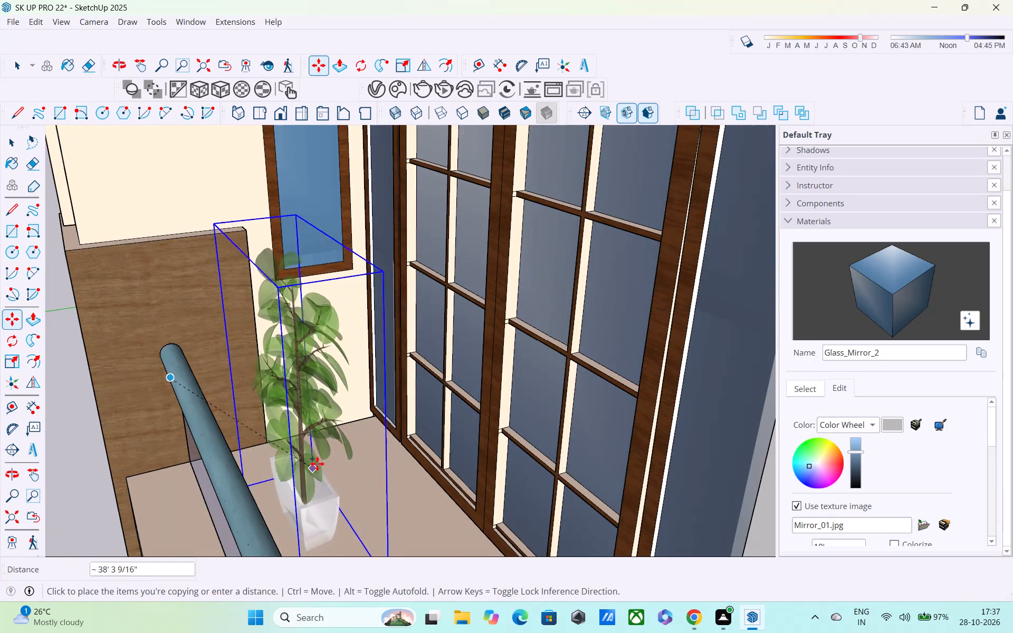
{"action": "left_click", "coordinate": [324, 444]}
{"action": "middle_click_drag", "start_coordinate": [281, 507], "coordinate": [408, 352]}
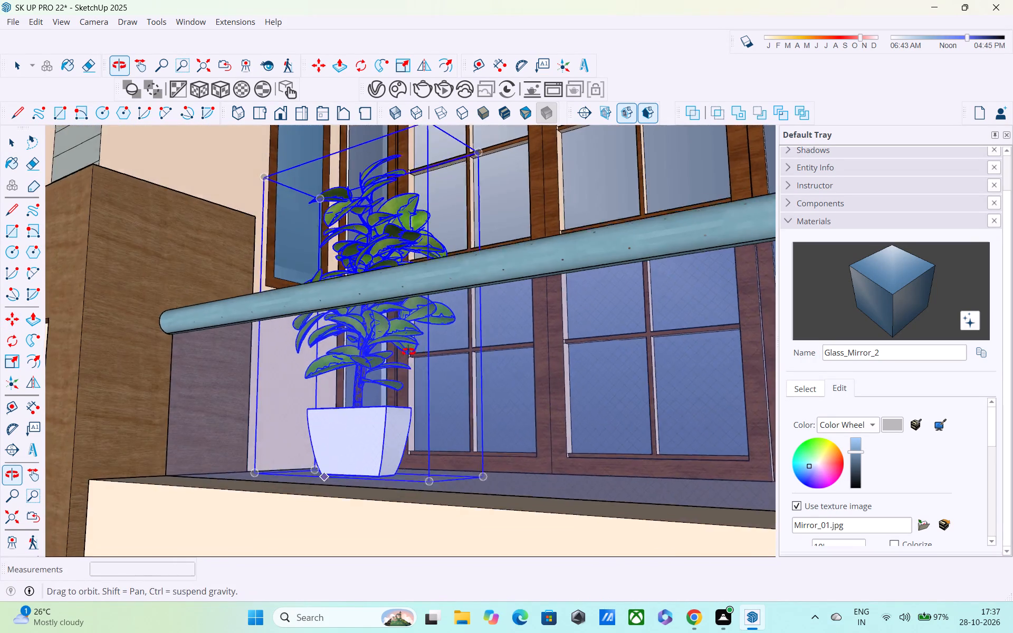
{"action": "middle_click_drag", "start_coordinate": [408, 352], "coordinate": [411, 349]}
{"action": "scroll", "coordinate": [411, 350], "scroll_direction": "down", "scroll_amount": 6}
{"action": "key", "text": "space"}
{"action": "scroll", "coordinate": [409, 418], "scroll_direction": "down", "scroll_amount": 20}
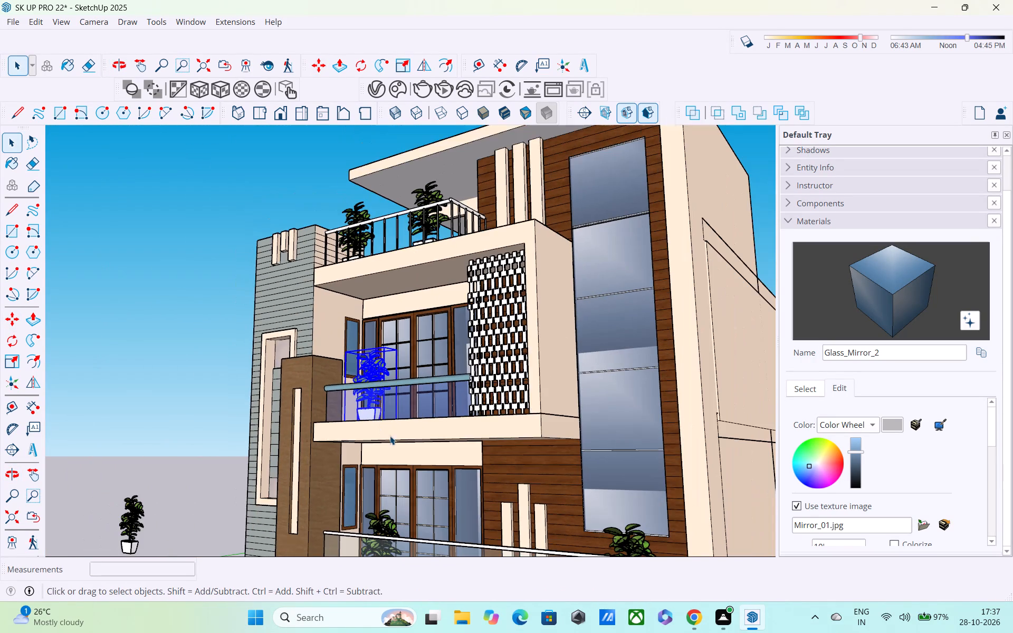
Delete the stray potted plant floating outside the house beside the grey-clad block.
{"action": "key", "text": "space"}
{"action": "left_click", "coordinate": [209, 324]}
{"action": "left_click", "coordinate": [136, 526]}
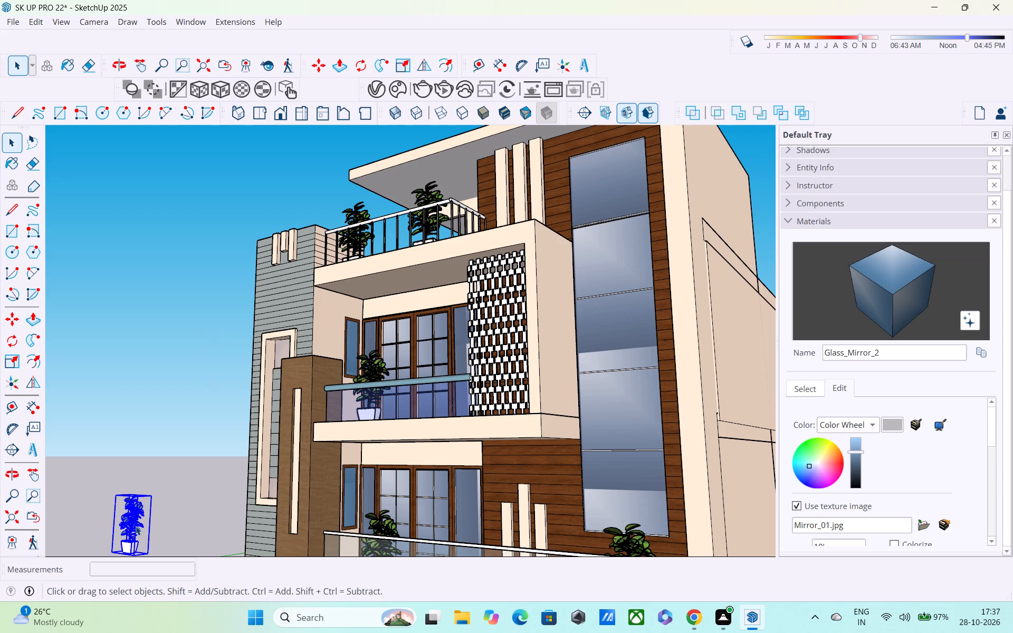
{"action": "key", "text": "Delete"}
Examine the garage level, entrance steps, side wall and plant-decorated balconies from the front and the side.
{"action": "scroll", "coordinate": [137, 525], "scroll_direction": "down", "scroll_amount": 5}
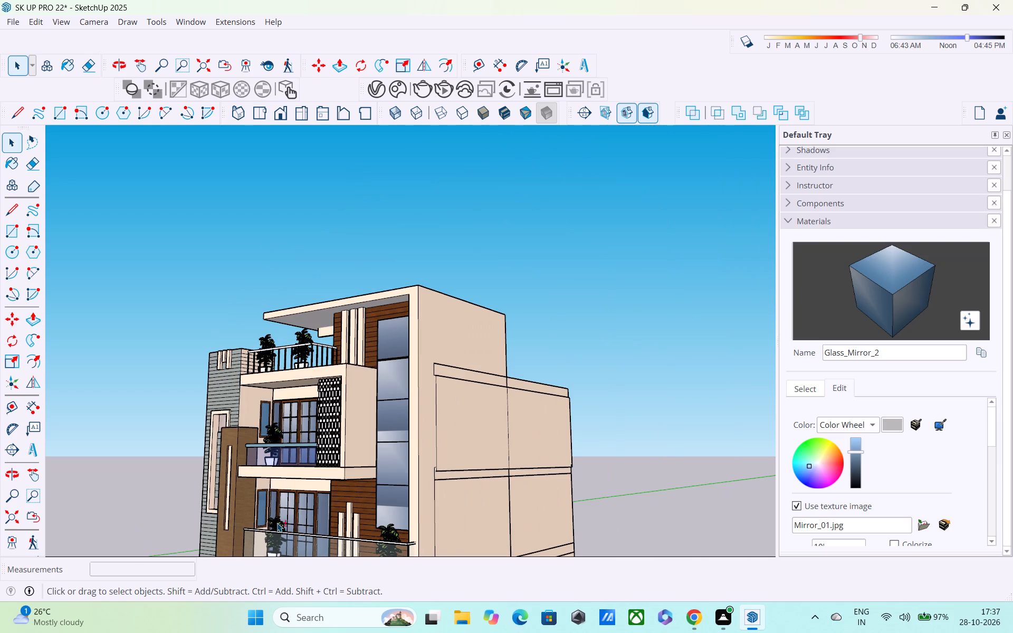
{"action": "middle_click_drag", "start_coordinate": [277, 523], "coordinate": [346, 325], "text": "shift"}
{"action": "middle_click_drag", "start_coordinate": [348, 337], "coordinate": [470, 412]}
{"action": "scroll", "coordinate": [485, 393], "scroll_direction": "up", "scroll_amount": 3}
{"action": "middle_click_drag", "start_coordinate": [483, 392], "coordinate": [461, 381]}
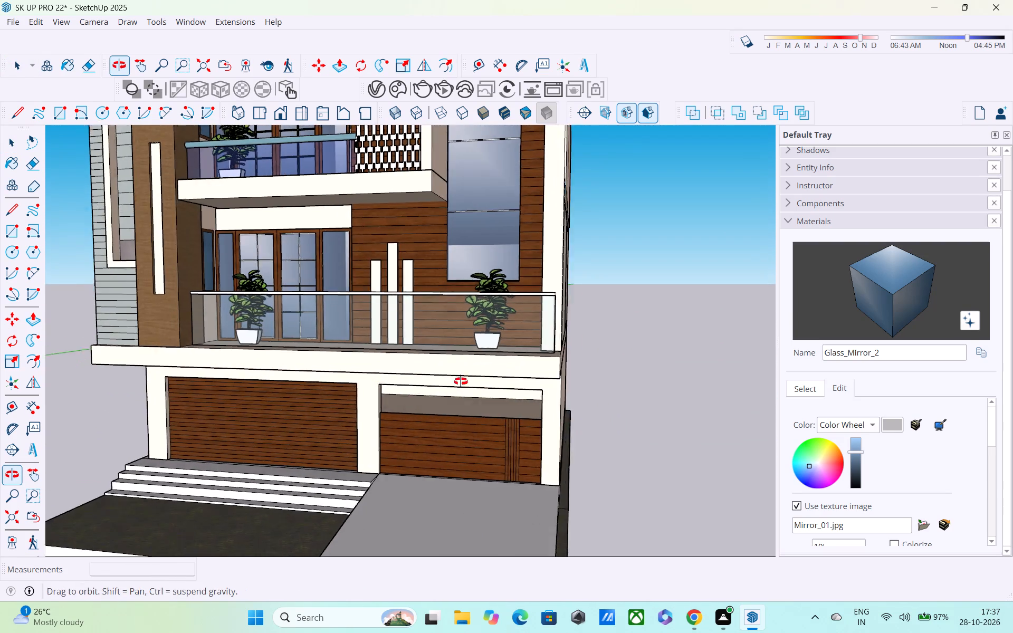
{"action": "middle_click_drag", "start_coordinate": [461, 381], "coordinate": [417, 333]}
{"action": "scroll", "coordinate": [417, 333], "scroll_direction": "up", "scroll_amount": 1}
{"action": "middle_click_drag", "start_coordinate": [572, 358], "coordinate": [547, 290]}
{"action": "middle_click_drag", "start_coordinate": [549, 348], "coordinate": [393, 366]}
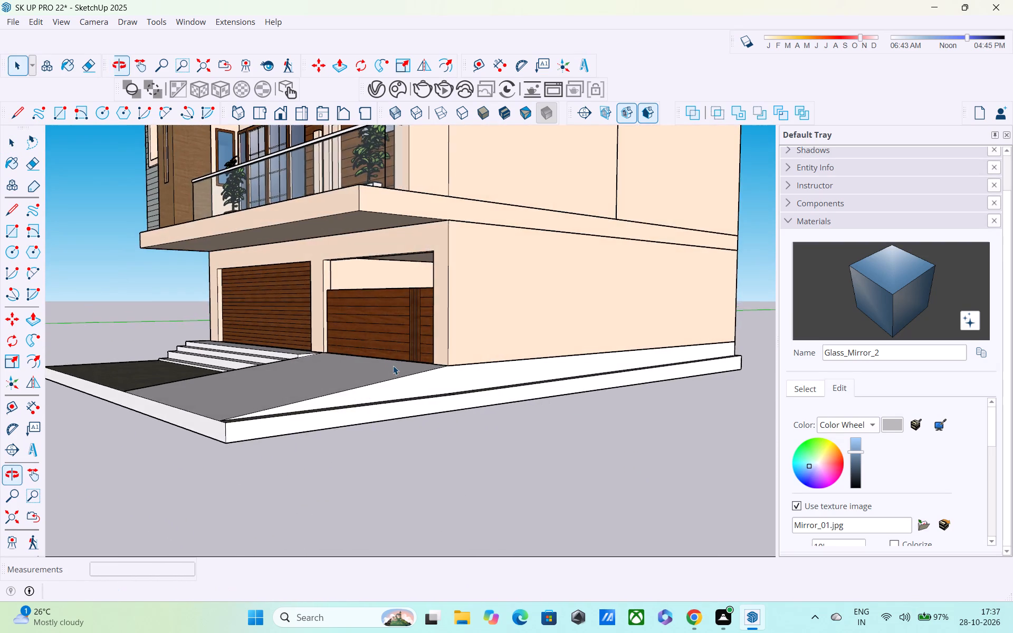
{"action": "scroll", "coordinate": [393, 366], "scroll_direction": "up", "scroll_amount": 2}
{"action": "scroll", "coordinate": [393, 366], "scroll_direction": "down", "scroll_amount": 1}
{"action": "middle_click_drag", "start_coordinate": [396, 371], "coordinate": [572, 380]}
{"action": "scroll", "coordinate": [571, 361], "scroll_direction": "down", "scroll_amount": 3}
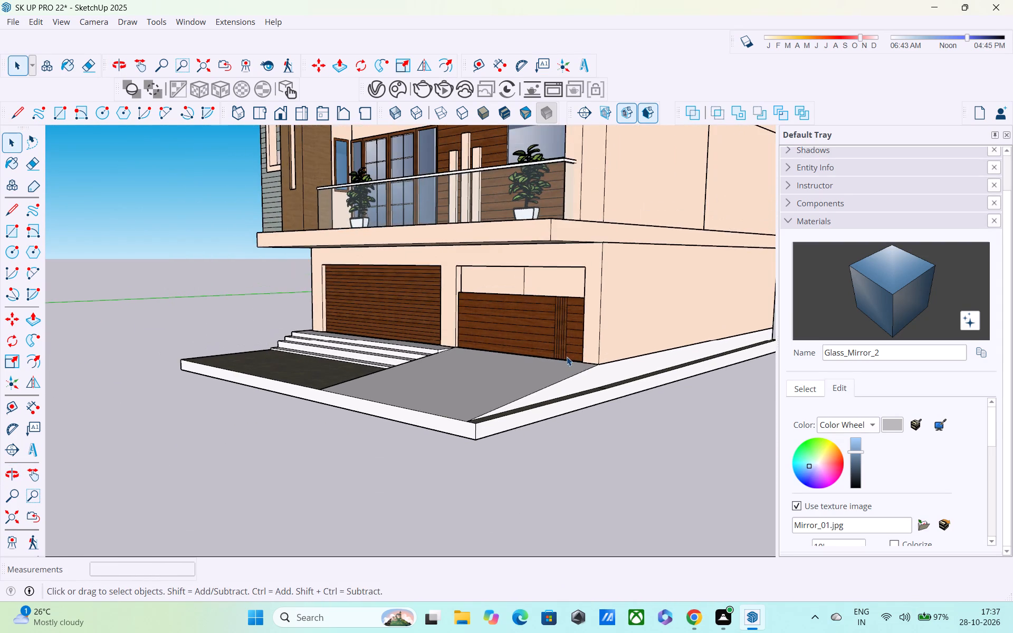
{"action": "scroll", "coordinate": [567, 357], "scroll_direction": "down", "scroll_amount": 1}
{"action": "middle_click_drag", "start_coordinate": [567, 357], "coordinate": [574, 412], "text": "shift"}
{"action": "middle_click_drag", "start_coordinate": [571, 333], "coordinate": [550, 588]}
{"action": "middle_click_drag", "start_coordinate": [544, 547], "coordinate": [571, 372]}
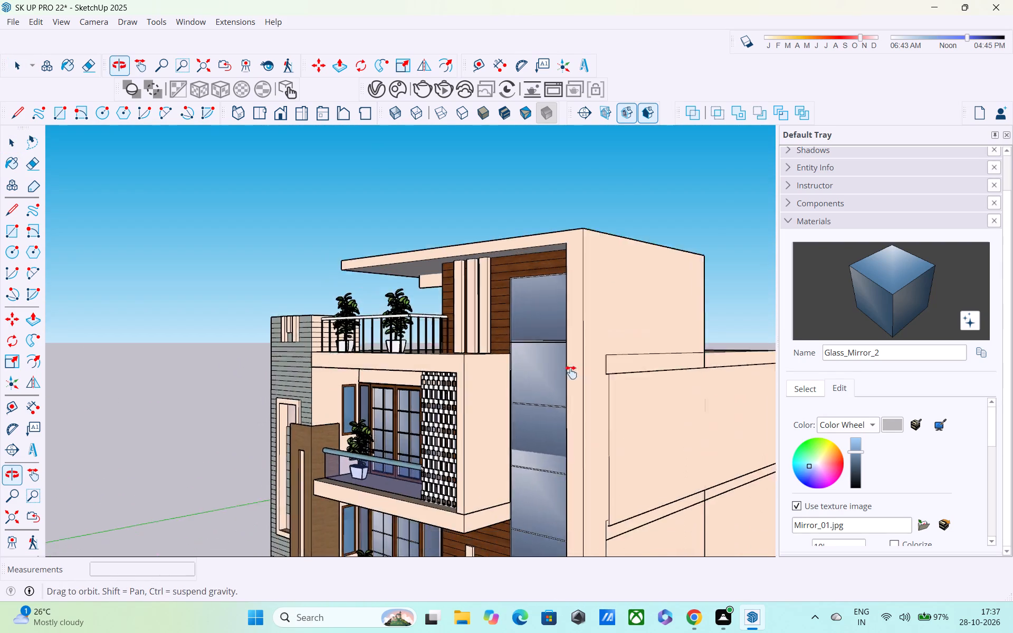
{"action": "middle_click_drag", "start_coordinate": [571, 372], "coordinate": [578, 314]}
{"action": "scroll", "coordinate": [562, 442], "scroll_direction": "down", "scroll_amount": 1}
{"action": "middle_click_drag", "start_coordinate": [562, 388], "coordinate": [571, 293], "text": "shift"}
{"action": "scroll", "coordinate": [570, 305], "scroll_direction": "down", "scroll_amount": 5}
{"action": "middle_click_drag", "start_coordinate": [522, 414], "coordinate": [652, 390]}
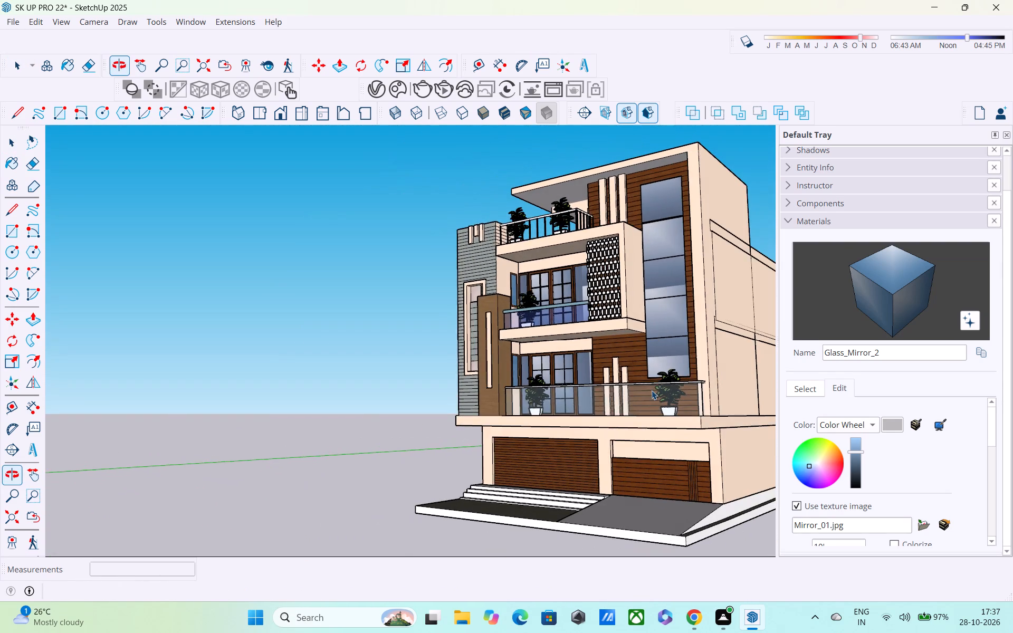
{"action": "middle_click_drag", "start_coordinate": [652, 390], "coordinate": [529, 383]}
Save the house model and purge its unused items.
{"action": "key", "text": "ctrl+s"}
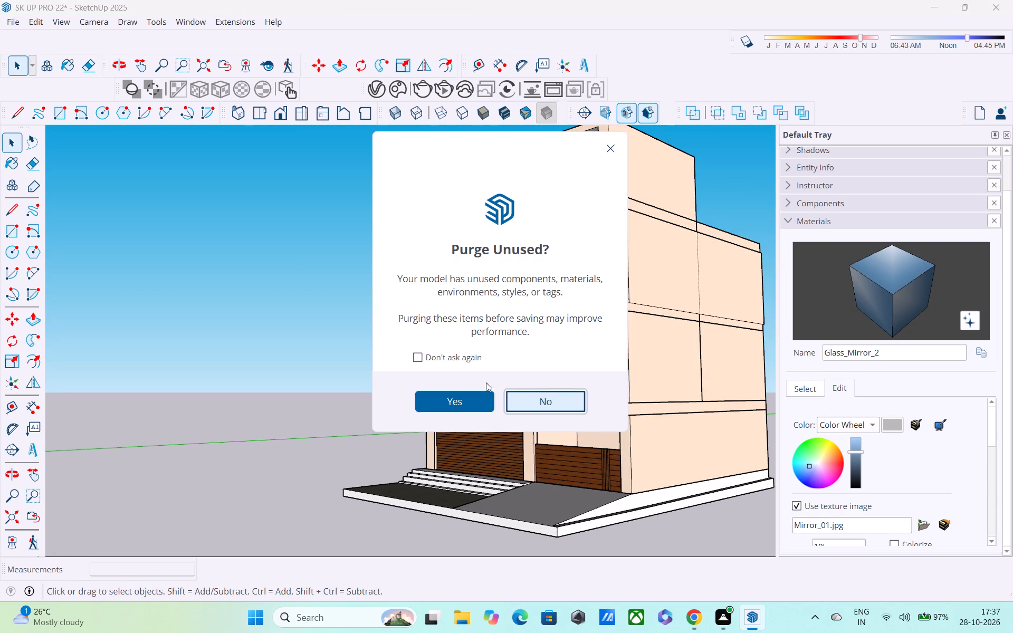
{"action": "left_click", "coordinate": [472, 397]}
Examine the lower balcony's outer glass corner and the plant placement across the whole front facade.
{"action": "middle_click_drag", "start_coordinate": [475, 396], "coordinate": [664, 396]}
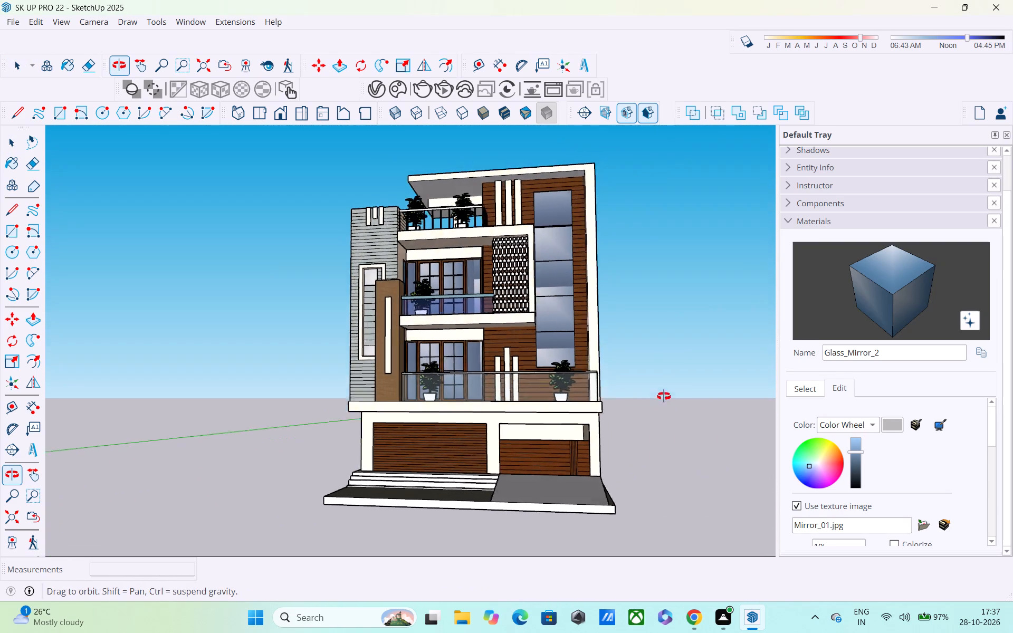
{"action": "middle_click_drag", "start_coordinate": [664, 396], "coordinate": [665, 396]}
{"action": "middle_click_drag", "start_coordinate": [545, 392], "coordinate": [743, 407]}
{"action": "scroll", "coordinate": [570, 396], "scroll_direction": "up", "scroll_amount": 4}
{"action": "middle_click_drag", "start_coordinate": [540, 388], "coordinate": [499, 399]}
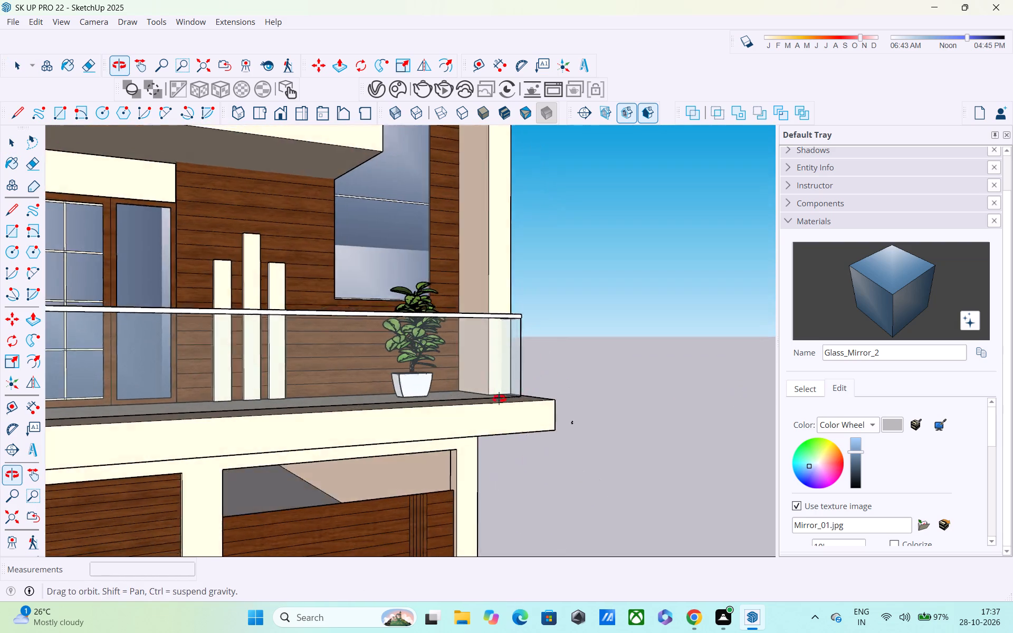
{"action": "middle_click_drag", "start_coordinate": [499, 399], "coordinate": [436, 404]}
{"action": "scroll", "coordinate": [427, 397], "scroll_direction": "down", "scroll_amount": 5}
{"action": "scroll", "coordinate": [427, 397], "scroll_direction": "up", "scroll_amount": 1}
{"action": "middle_click_drag", "start_coordinate": [427, 397], "coordinate": [537, 486], "text": "shift"}
{"action": "scroll", "coordinate": [531, 463], "scroll_direction": "down", "scroll_amount": 7}
{"action": "middle_click_drag", "start_coordinate": [529, 459], "coordinate": [527, 431], "text": "shift"}
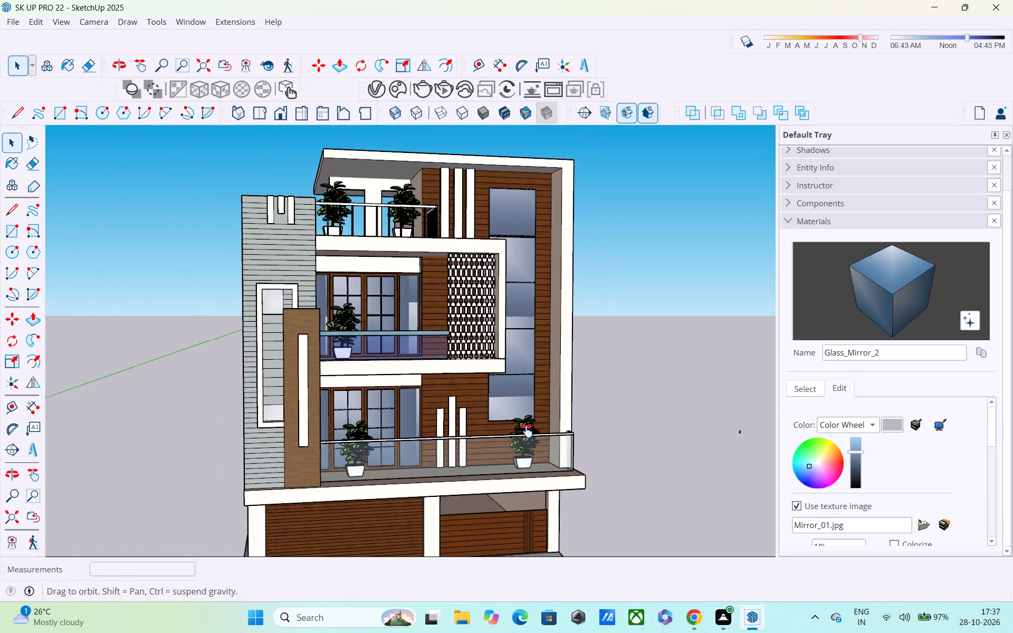
{"action": "middle_click_drag", "start_coordinate": [527, 431], "coordinate": [527, 382], "text": "shift"}
{"action": "scroll", "coordinate": [527, 378], "scroll_direction": "down", "scroll_amount": 4}
{"action": "middle_click_drag", "start_coordinate": [527, 378], "coordinate": [472, 398]}
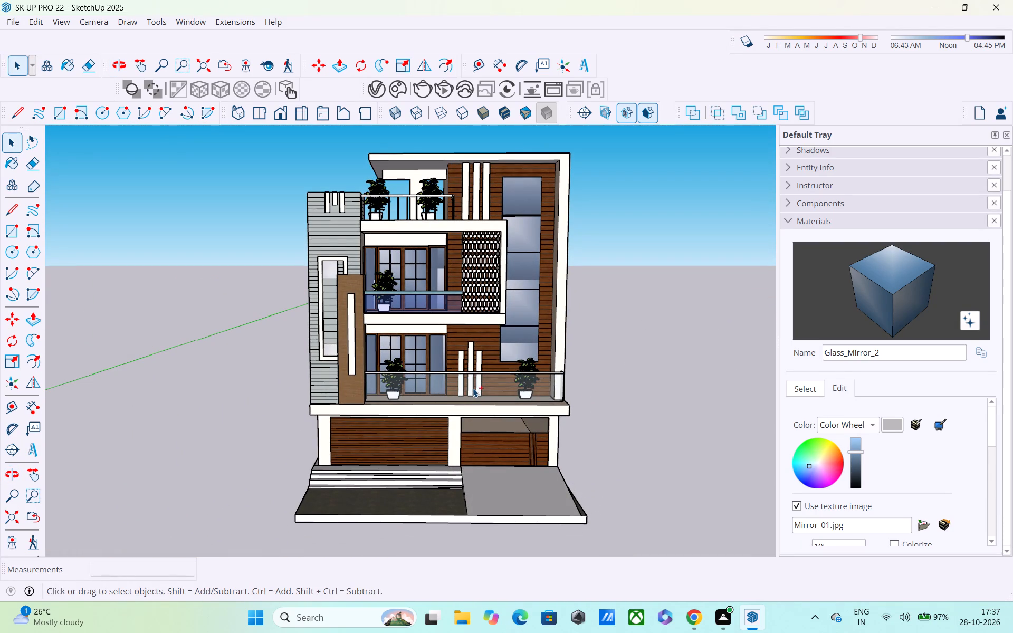
Save the house model with the full front facade in view.
{"action": "key", "text": "ctrl+s"}
{"action": "key", "text": "ctrl+s"}
{"action": "key", "text": "ctrl+s"}
{"action": "key", "text": "ctrl+s"}
{"action": "key", "text": "ctrl+s"}
Examine the finished front facade and its balconies from several angles.
{"action": "middle_click_drag", "start_coordinate": [476, 387], "coordinate": [480, 336]}
{"action": "scroll", "coordinate": [480, 334], "scroll_direction": "up", "scroll_amount": 1}
{"action": "middle_click_drag", "start_coordinate": [477, 334], "coordinate": [446, 338]}
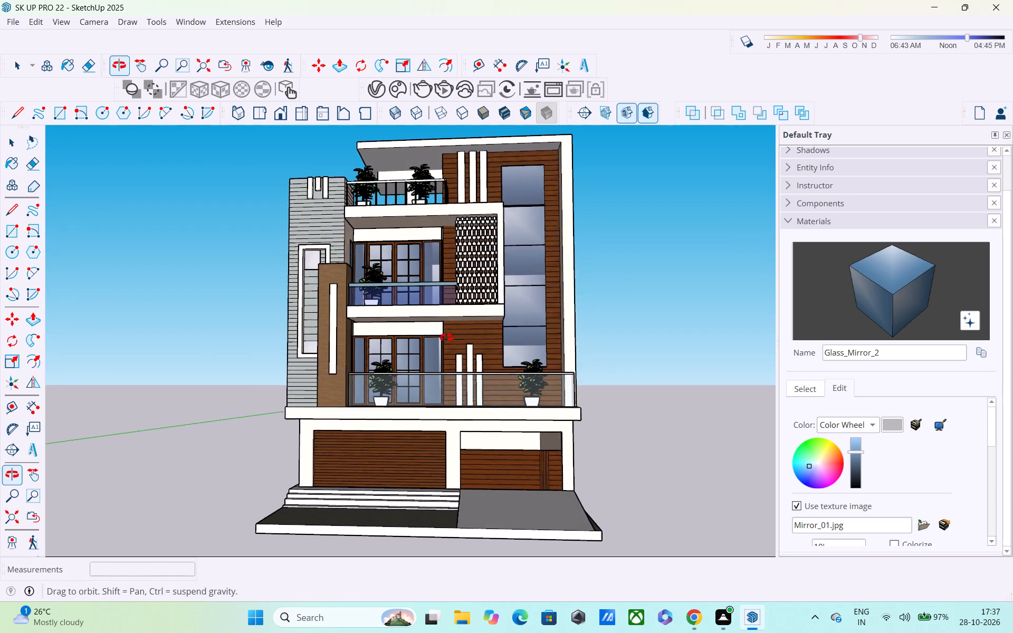
{"action": "middle_click_drag", "start_coordinate": [446, 338], "coordinate": [324, 390]}
{"action": "scroll", "coordinate": [422, 287], "scroll_direction": "down", "scroll_amount": 1}
{"action": "scroll", "coordinate": [422, 287], "scroll_direction": "up", "scroll_amount": 2}
{"action": "middle_click_drag", "start_coordinate": [422, 287], "coordinate": [508, 247]}
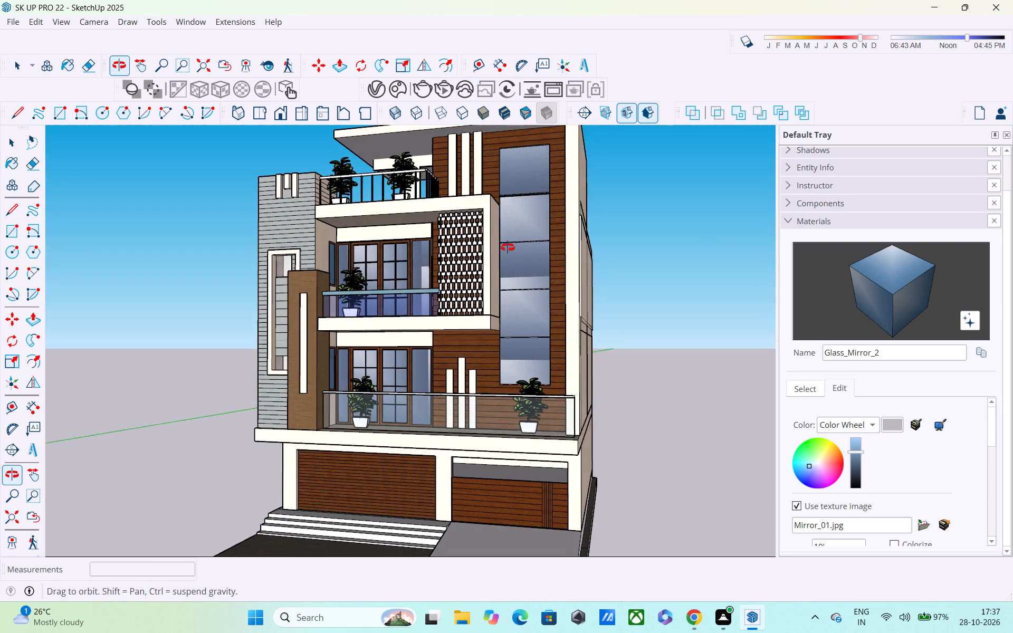
{"action": "middle_click_drag", "start_coordinate": [508, 247], "coordinate": [528, 242]}
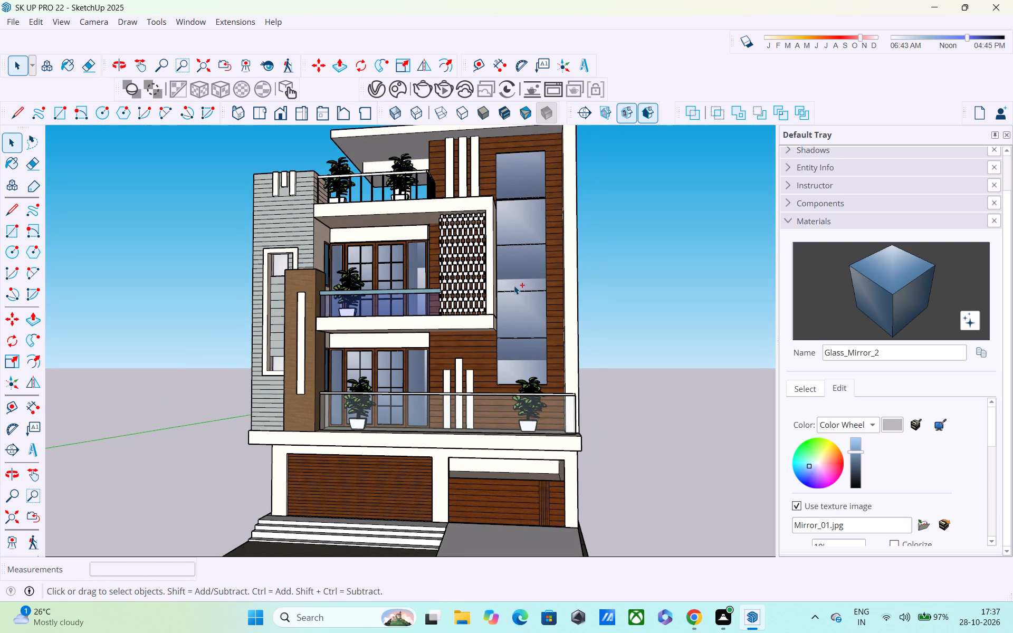
Save the finished house model again.
{"action": "key", "text": "ctrl+s"}
{"action": "key", "text": "ctrl+s"}
{"action": "scroll", "coordinate": [514, 291], "scroll_direction": "down", "scroll_amount": 3}
{"action": "middle_click_drag", "start_coordinate": [514, 293], "coordinate": [503, 331]}
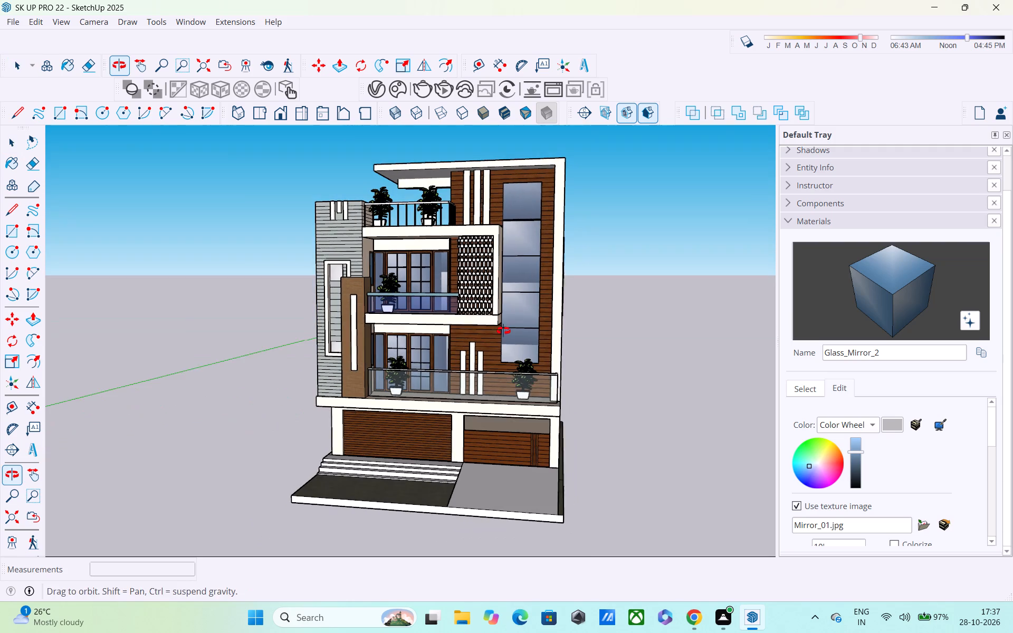
Examine the front facade's balconies, glass panels and potted plants up close and with the whole house in view.
{"action": "middle_click_drag", "start_coordinate": [503, 331], "coordinate": [503, 331]}
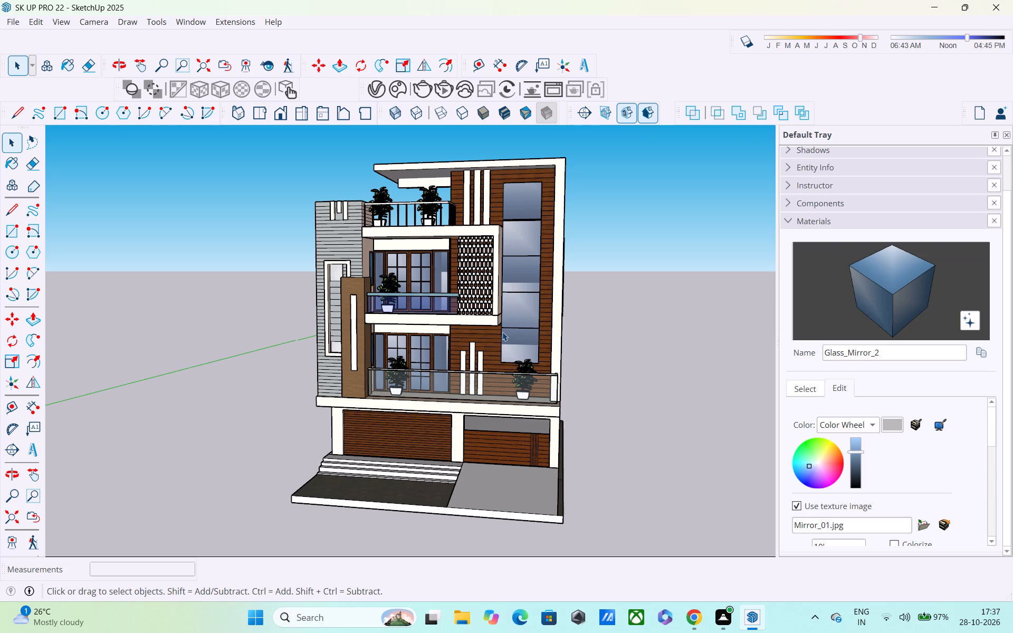
{"action": "scroll", "coordinate": [502, 332], "scroll_direction": "up", "scroll_amount": 3}
{"action": "middle_click_drag", "start_coordinate": [501, 334], "coordinate": [501, 323]}
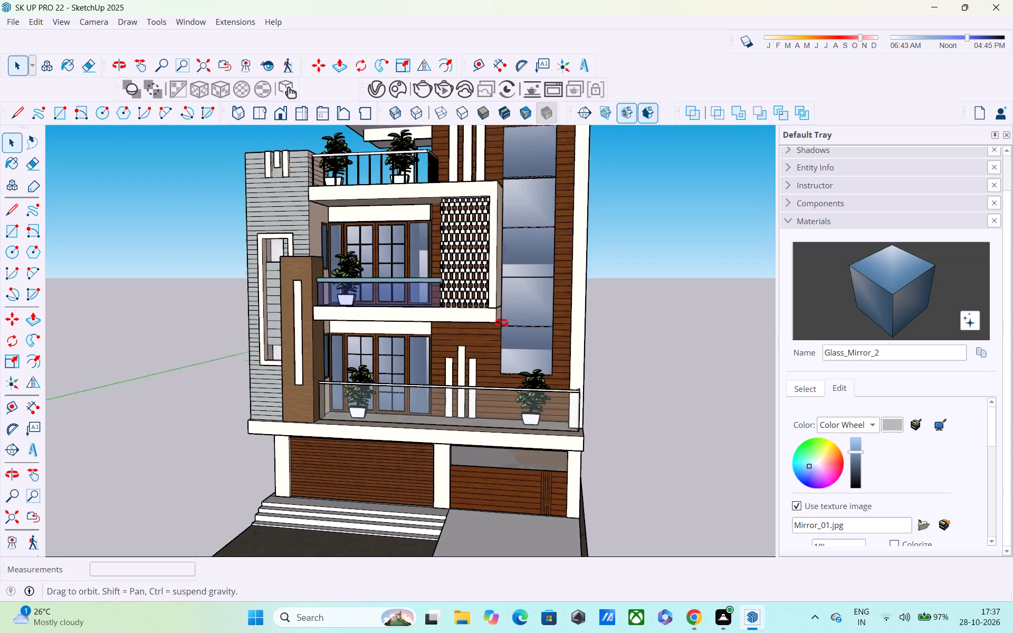
{"action": "middle_click_drag", "start_coordinate": [501, 323], "coordinate": [501, 313]}
{"action": "scroll", "coordinate": [509, 335], "scroll_direction": "up", "scroll_amount": 3}
{"action": "middle_click_drag", "start_coordinate": [509, 335], "coordinate": [527, 342]}
{"action": "scroll", "coordinate": [527, 342], "scroll_direction": "up", "scroll_amount": 1}
{"action": "scroll", "coordinate": [527, 342], "scroll_direction": "down", "scroll_amount": 4}
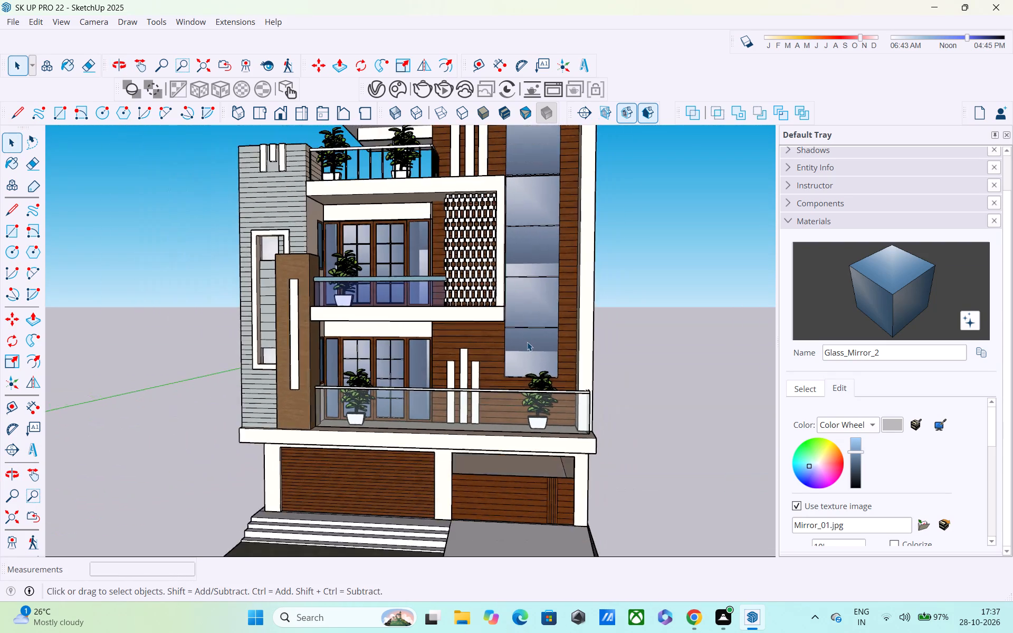
{"action": "scroll", "coordinate": [523, 328], "scroll_direction": "down", "scroll_amount": 3}
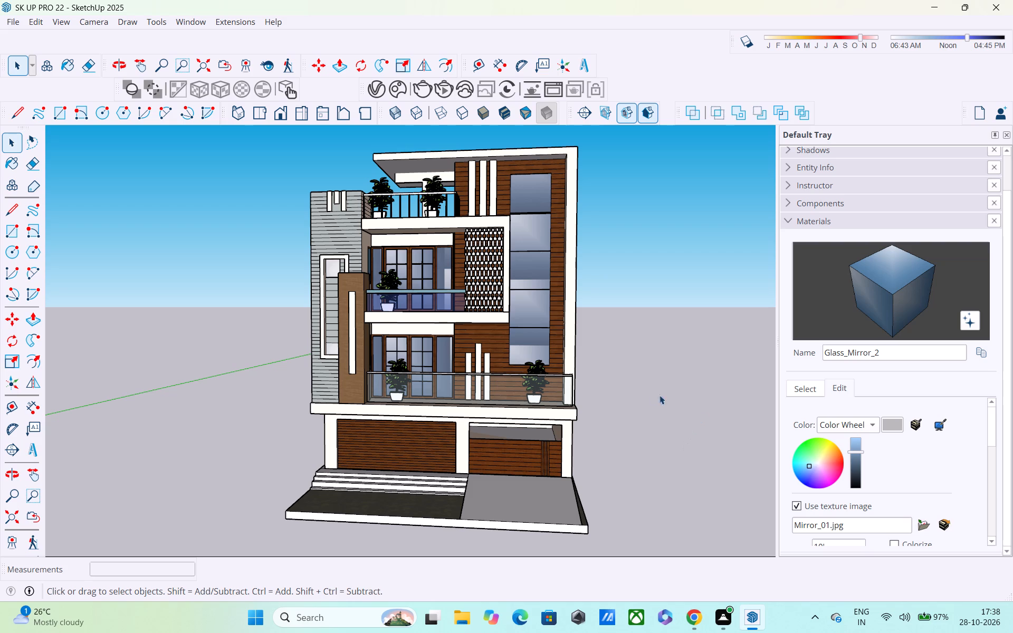
Save the house model with the whole front facade in view.
{"action": "key", "text": "ctrl+d"}
{"action": "key", "text": "ctrl+d"}
{"action": "key", "text": "ctrl+s"}
{"action": "key", "text": "ctrl+s"}
{"action": "key", "text": "ctrl+s"}
{"action": "key", "text": "ctrl+s"}
{"action": "key", "text": "ctrl+s"}
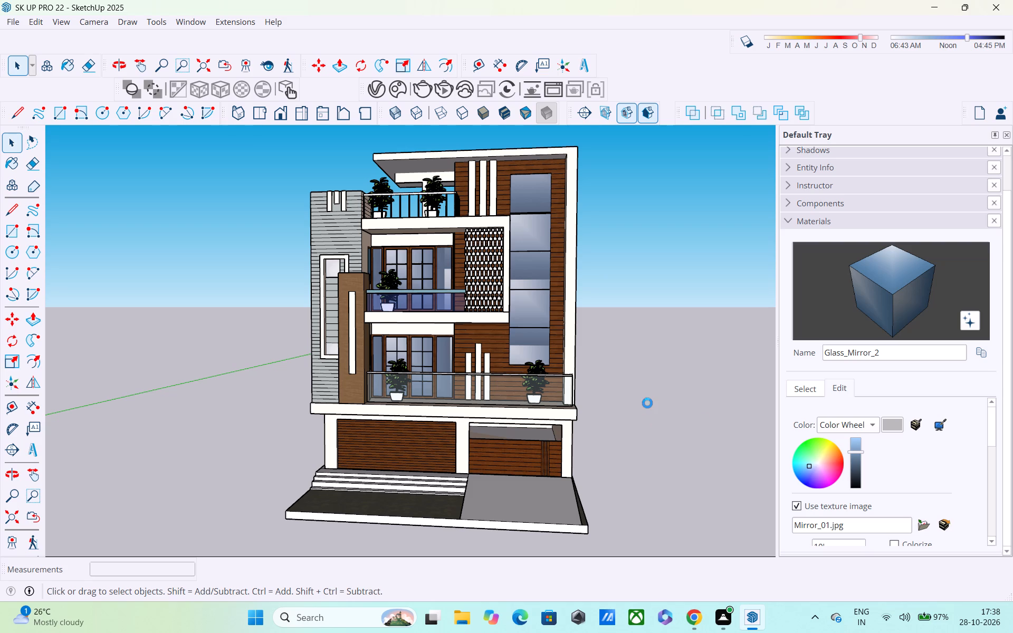
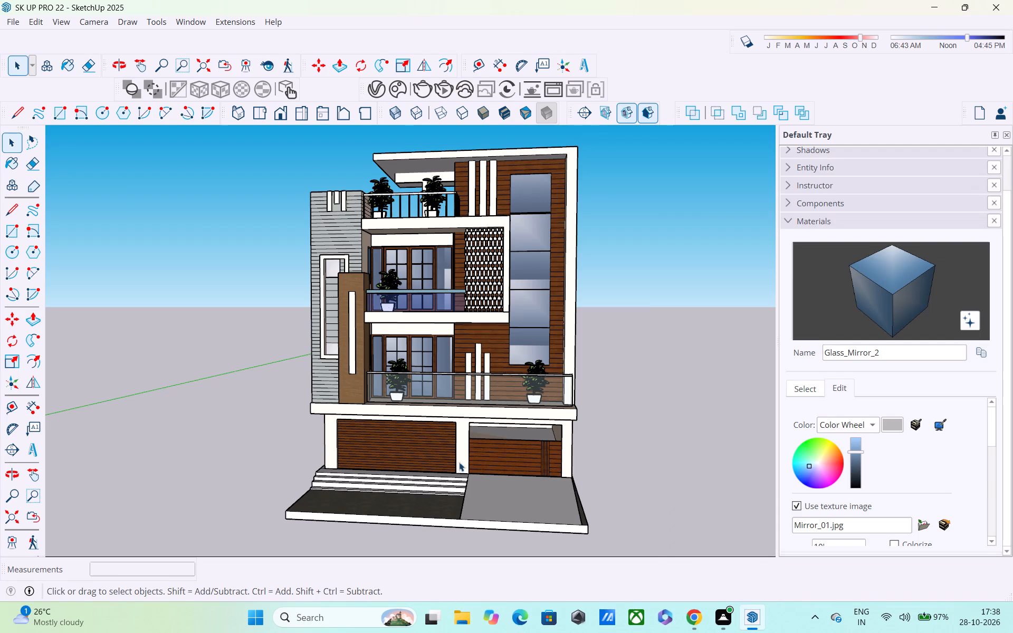
Examine the ground-floor facade and the interior corner behind the partly open garage bay.
{"action": "scroll", "coordinate": [461, 464], "scroll_direction": "up", "scroll_amount": 2}
{"action": "middle_click_drag", "start_coordinate": [461, 464], "coordinate": [345, 394]}
{"action": "scroll", "coordinate": [471, 455], "scroll_direction": "up", "scroll_amount": 4}
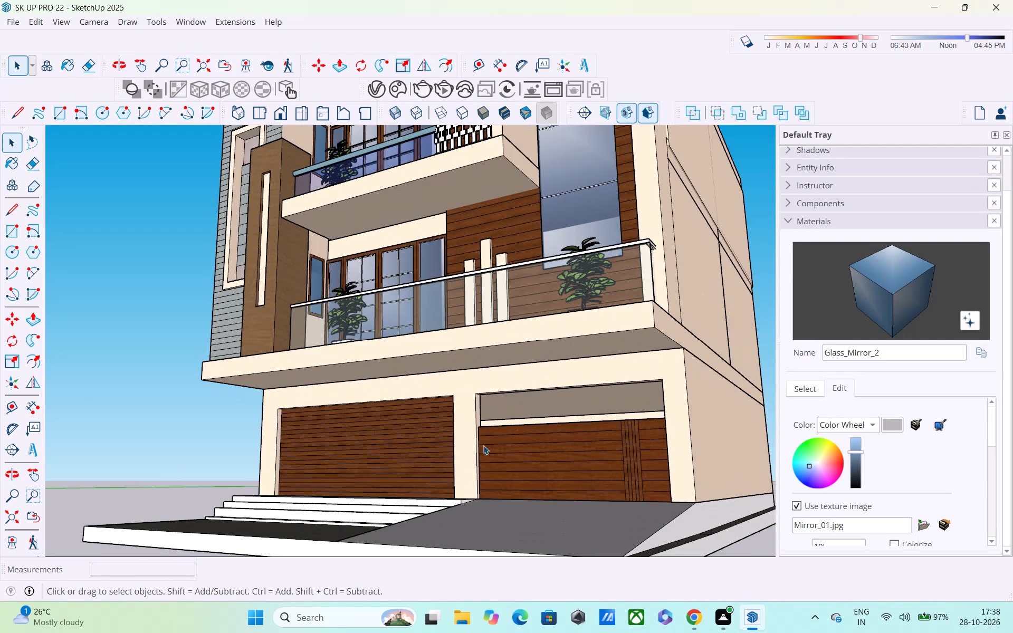
{"action": "middle_click_drag", "start_coordinate": [543, 420], "coordinate": [620, 434]}
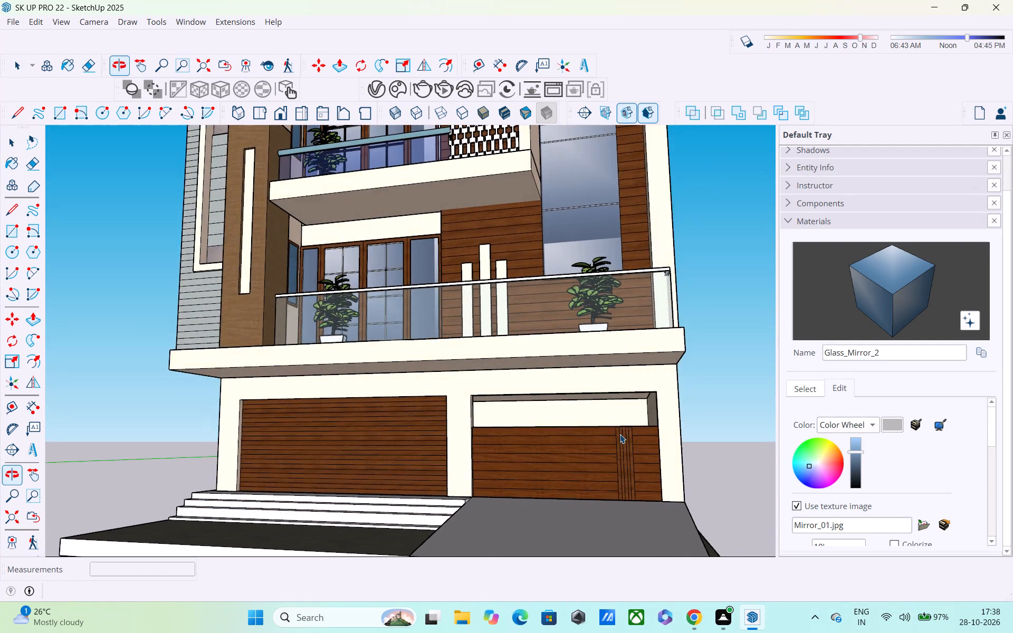
{"action": "middle_click_drag", "start_coordinate": [620, 434], "coordinate": [620, 435]}
{"action": "scroll", "coordinate": [620, 434], "scroll_direction": "down", "scroll_amount": 4}
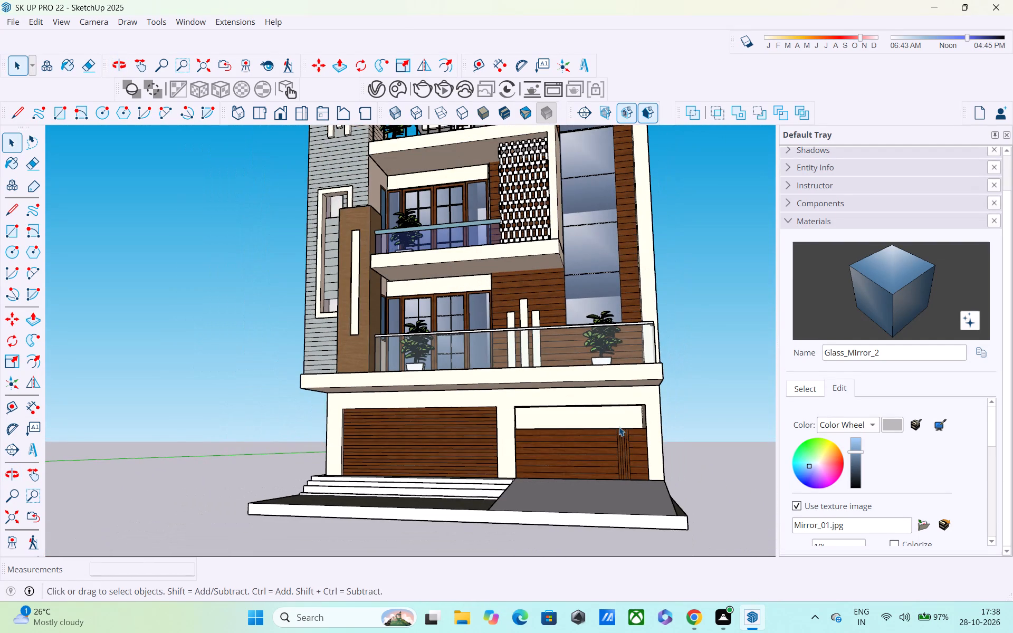
{"action": "scroll", "coordinate": [619, 427], "scroll_direction": "up", "scroll_amount": 3}
{"action": "middle_click_drag", "start_coordinate": [616, 422], "coordinate": [499, 423]}
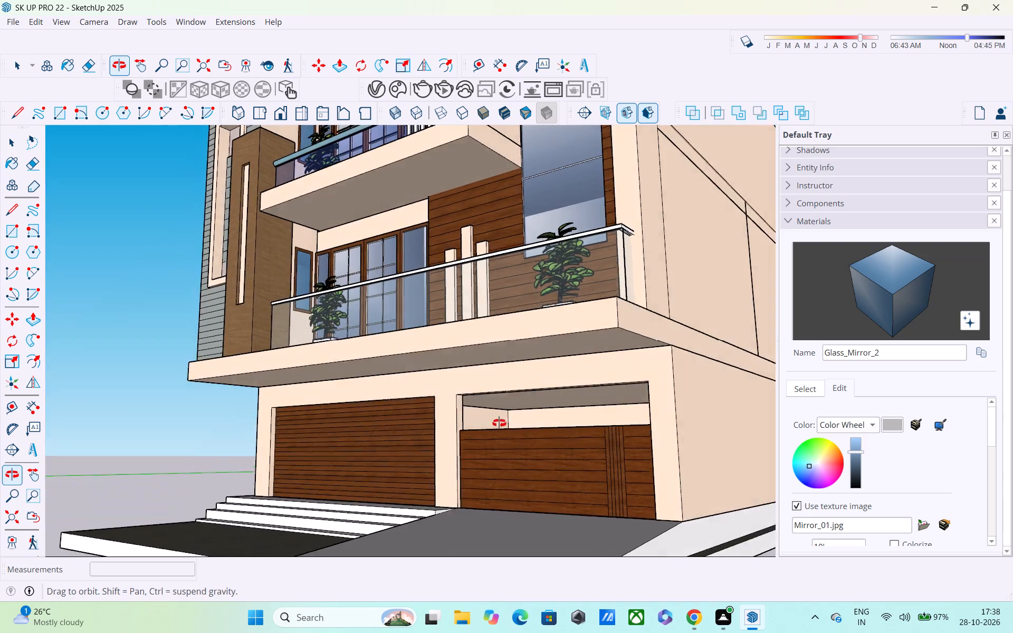
{"action": "middle_click_drag", "start_coordinate": [499, 423], "coordinate": [498, 425]}
{"action": "scroll", "coordinate": [499, 426], "scroll_direction": "up", "scroll_amount": 10}
{"action": "scroll", "coordinate": [510, 415], "scroll_direction": "down", "scroll_amount": 2}
{"action": "middle_click_drag", "start_coordinate": [510, 415], "coordinate": [429, 420]}
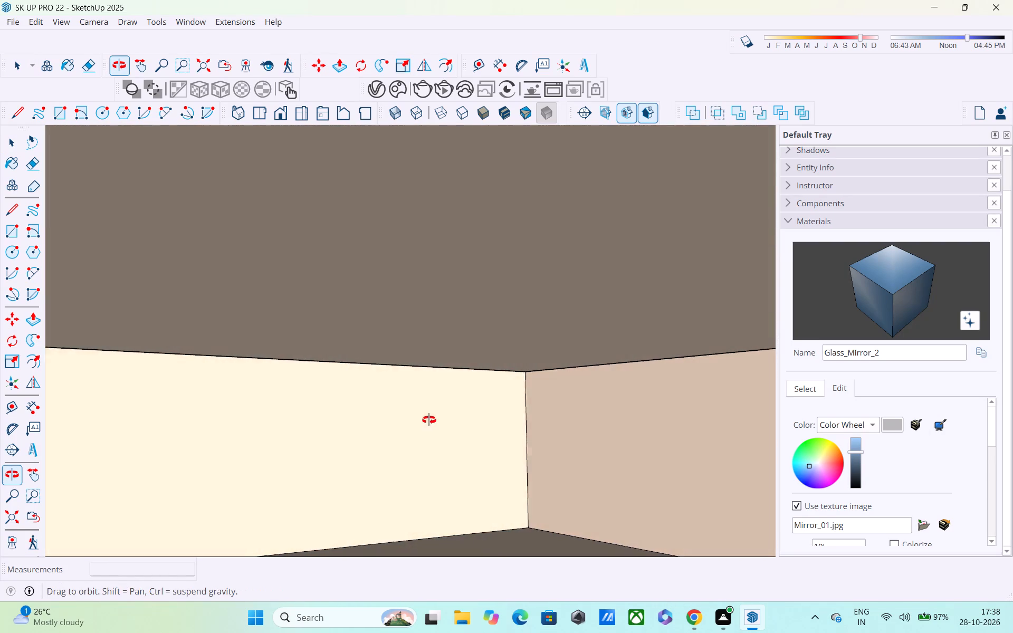
{"action": "middle_click_drag", "start_coordinate": [429, 420], "coordinate": [427, 420]}
{"action": "scroll", "coordinate": [412, 416], "scroll_direction": "down", "scroll_amount": 4}
Inspect the open garage bay above the wooden gate and its surrounding frame from several angles.
{"action": "left_click", "coordinate": [5, 519]}
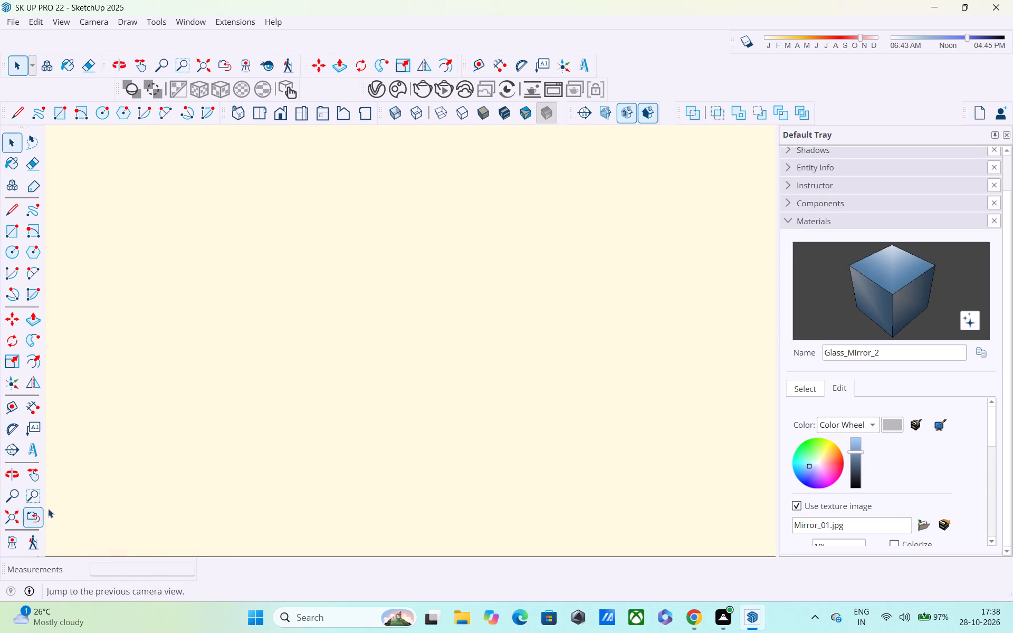
{"action": "middle_click_drag", "start_coordinate": [316, 350], "coordinate": [497, 381]}
{"action": "scroll", "coordinate": [306, 366], "scroll_direction": "up", "scroll_amount": 10}
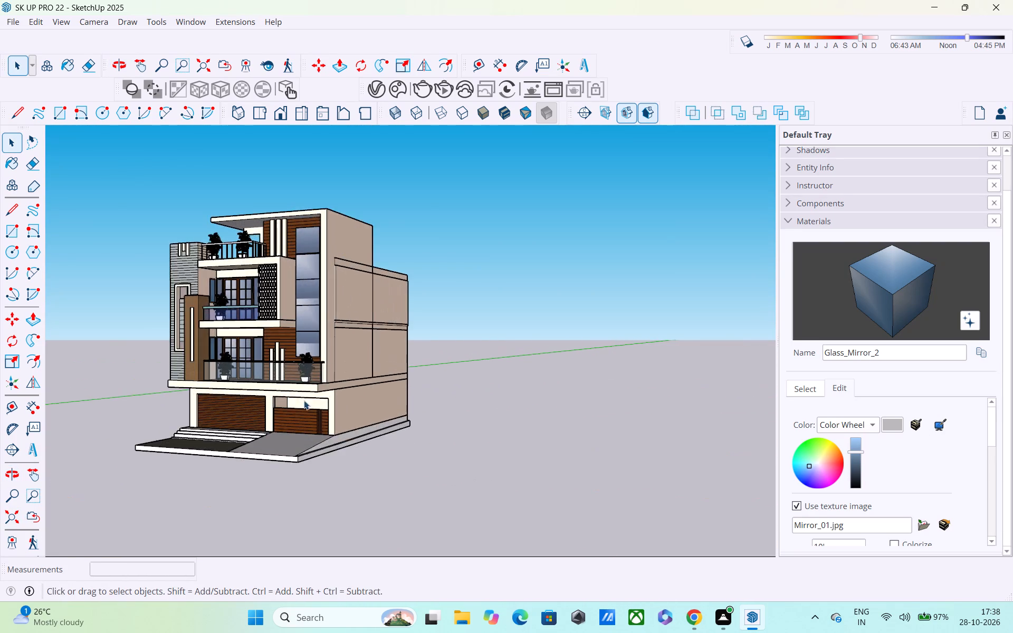
{"action": "scroll", "coordinate": [304, 400], "scroll_direction": "up", "scroll_amount": 18}
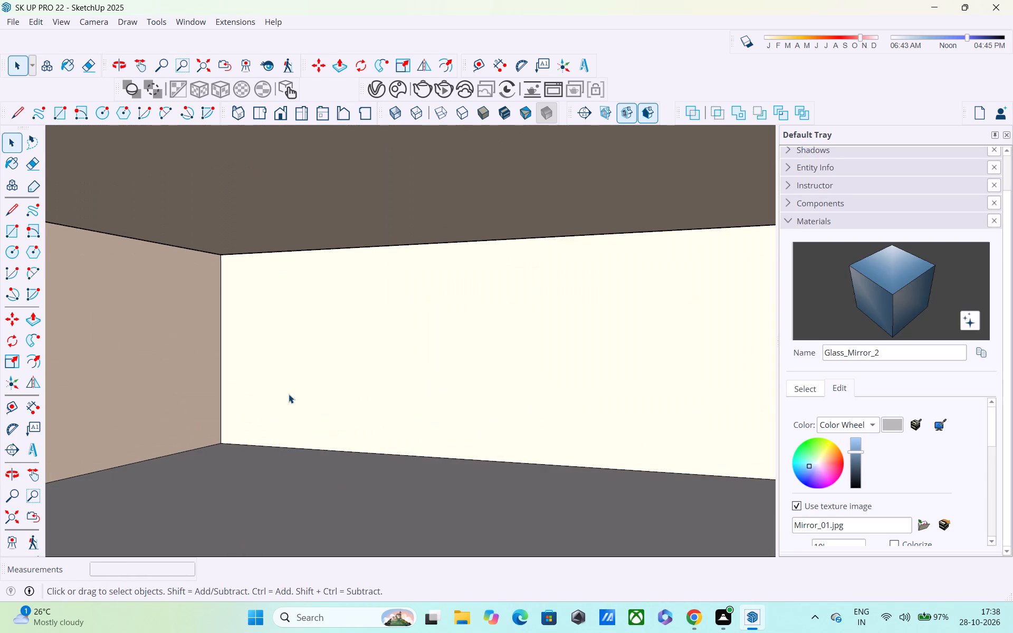
{"action": "scroll", "coordinate": [288, 390], "scroll_direction": "down", "scroll_amount": 7}
{"action": "middle_click_drag", "start_coordinate": [288, 393], "coordinate": [316, 339]}
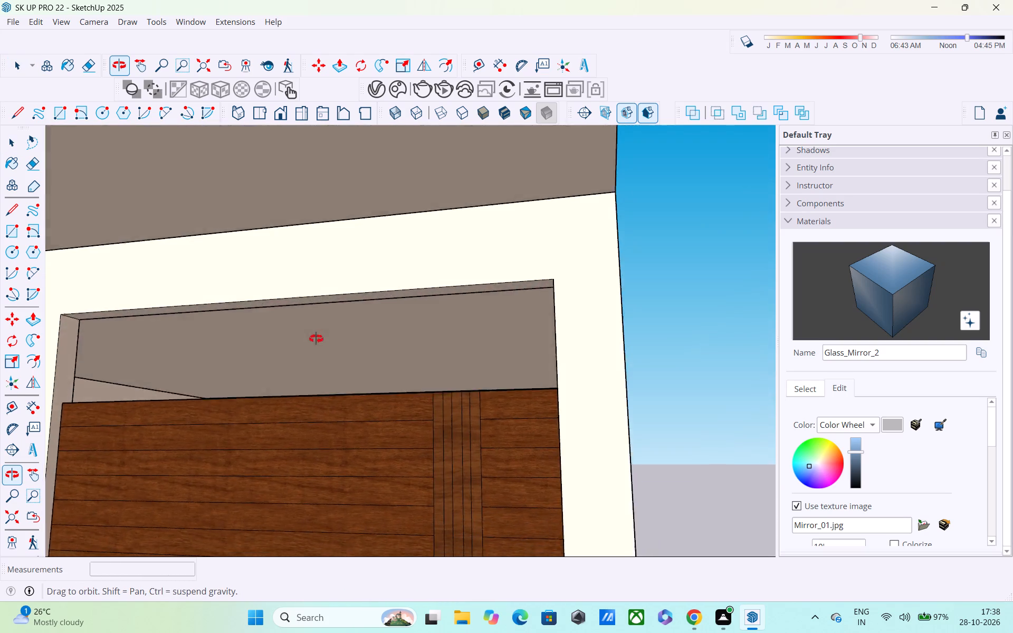
{"action": "middle_click_drag", "start_coordinate": [316, 339], "coordinate": [340, 310]}
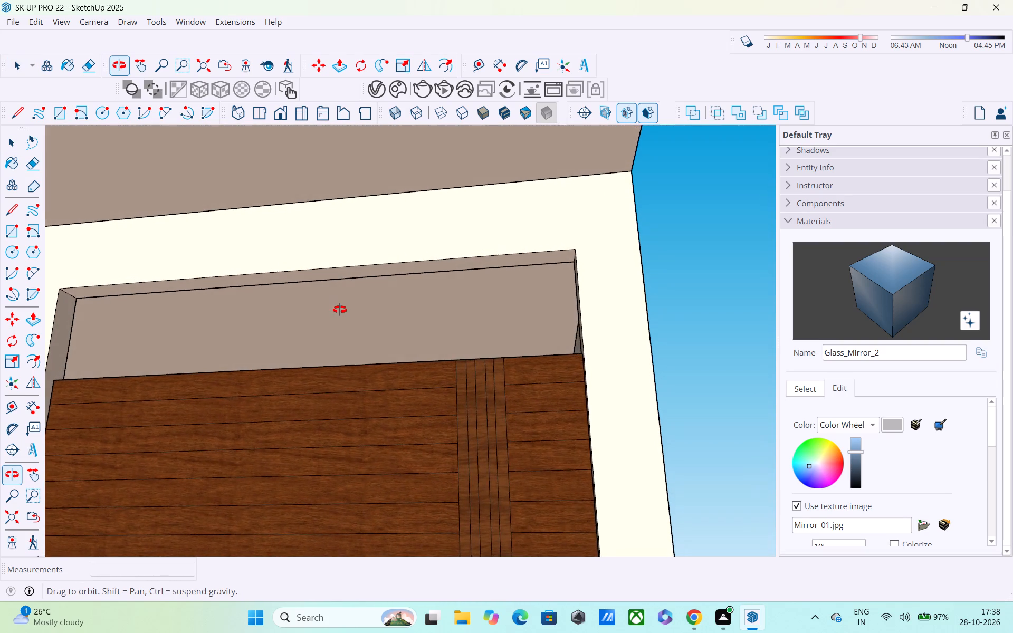
{"action": "middle_click_drag", "start_coordinate": [340, 310], "coordinate": [464, 284]}
{"action": "scroll", "coordinate": [467, 282], "scroll_direction": "down", "scroll_amount": 4}
{"action": "middle_click_drag", "start_coordinate": [466, 305], "coordinate": [489, 394]}
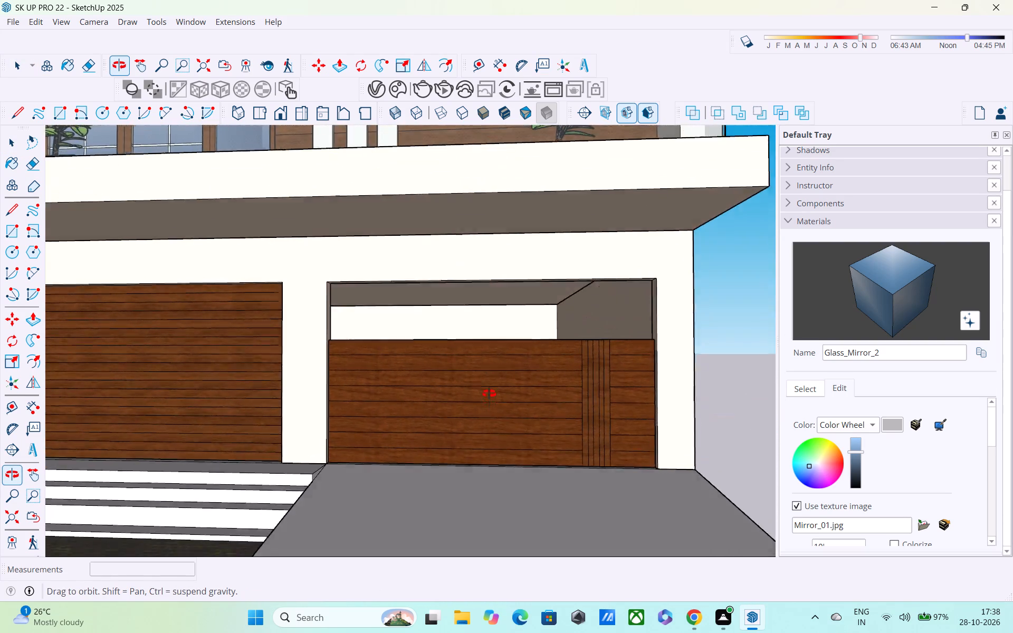
{"action": "middle_click_drag", "start_coordinate": [489, 394], "coordinate": [487, 413]}
{"action": "middle_click_drag", "start_coordinate": [487, 406], "coordinate": [520, 311]}
{"action": "middle_click_drag", "start_coordinate": [532, 289], "coordinate": [572, 292]}
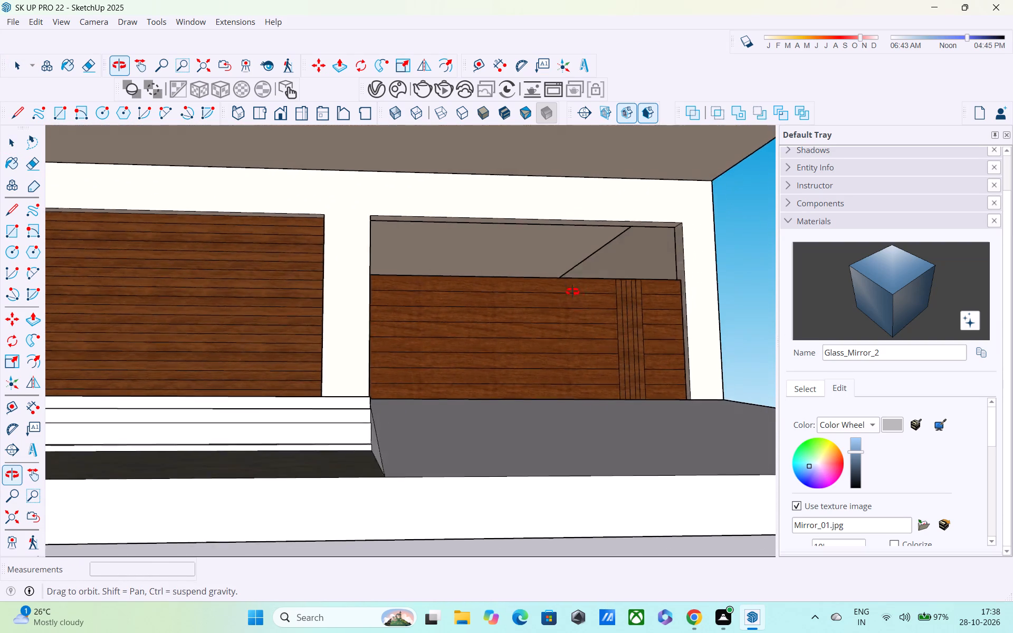
{"action": "middle_click_drag", "start_coordinate": [572, 292], "coordinate": [332, 347]}
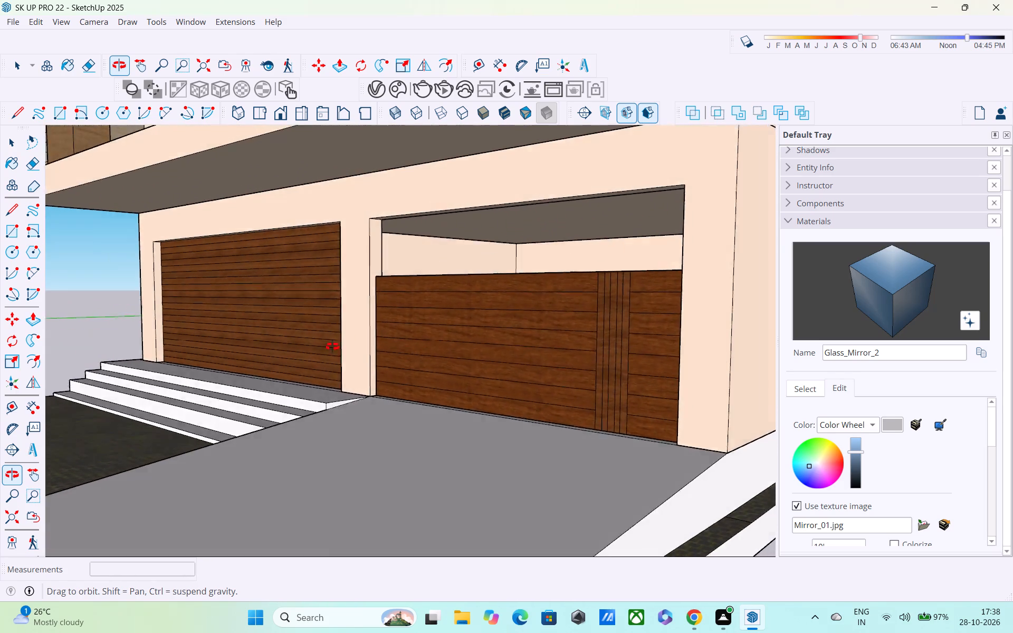
{"action": "middle_click_drag", "start_coordinate": [332, 347], "coordinate": [469, 316]}
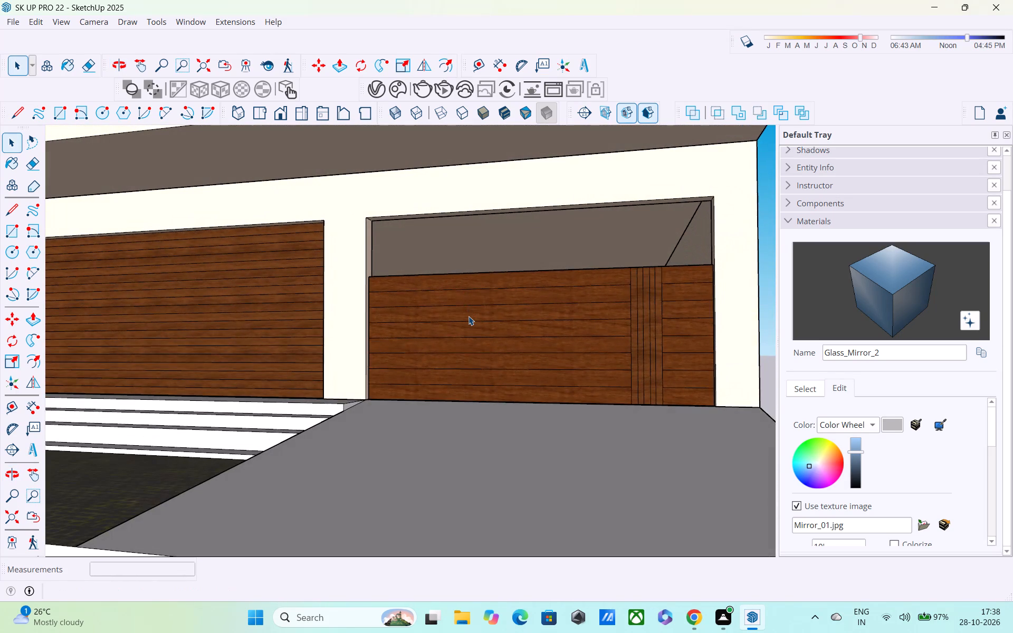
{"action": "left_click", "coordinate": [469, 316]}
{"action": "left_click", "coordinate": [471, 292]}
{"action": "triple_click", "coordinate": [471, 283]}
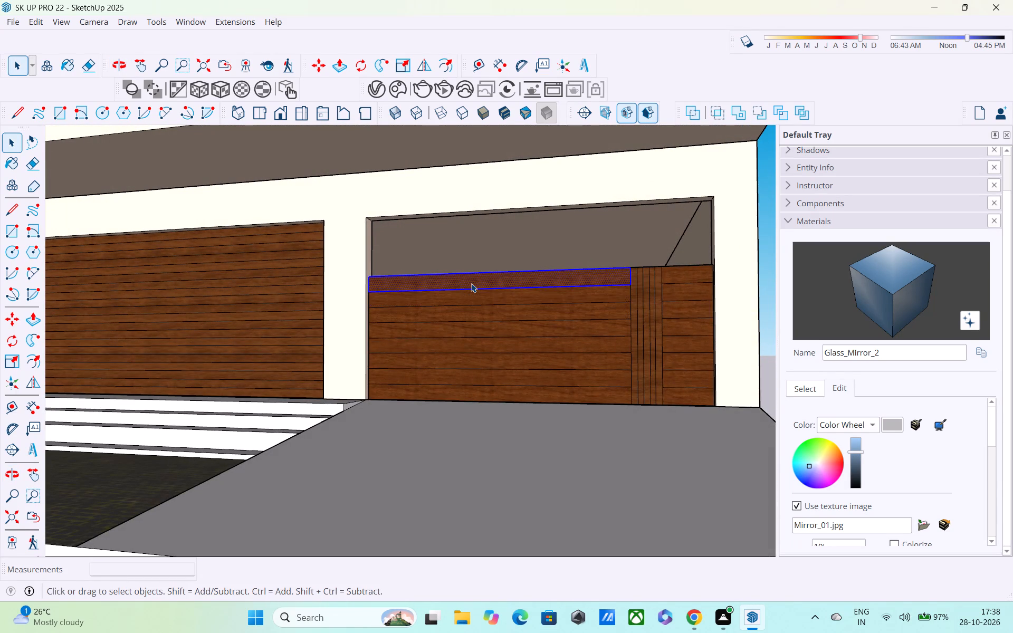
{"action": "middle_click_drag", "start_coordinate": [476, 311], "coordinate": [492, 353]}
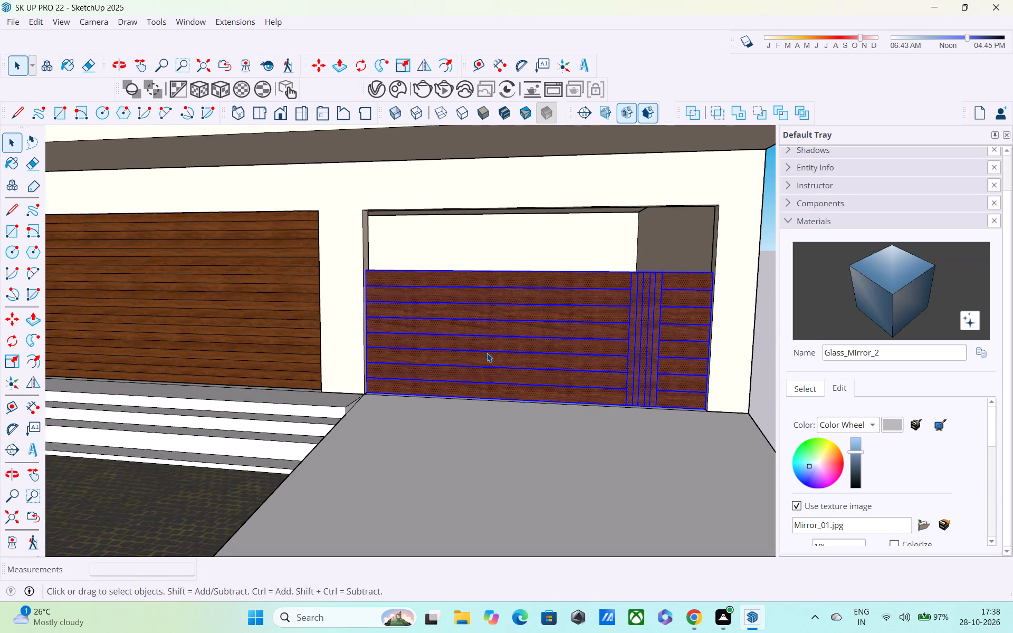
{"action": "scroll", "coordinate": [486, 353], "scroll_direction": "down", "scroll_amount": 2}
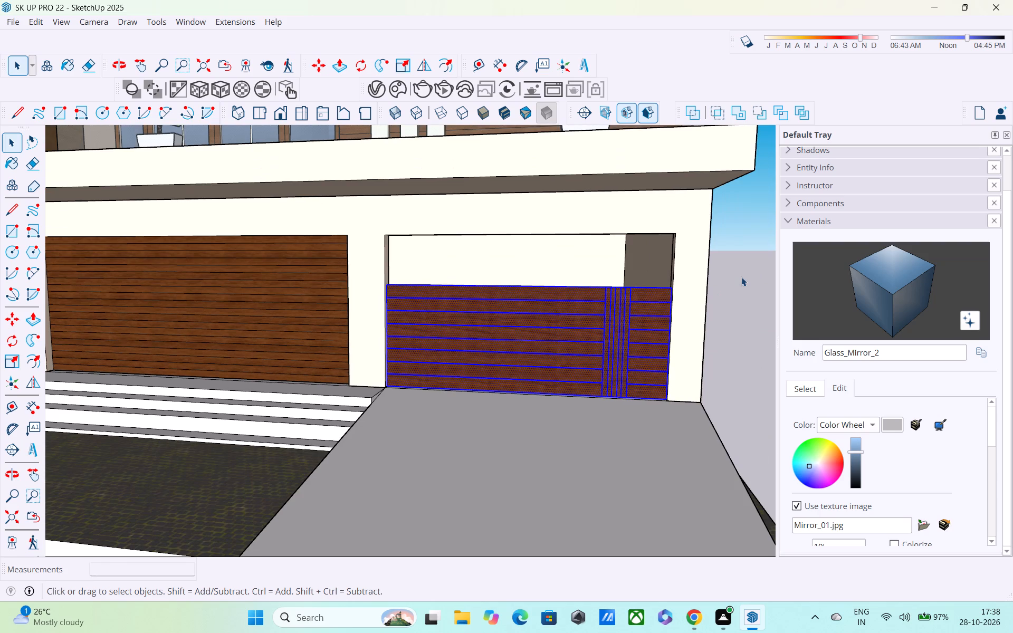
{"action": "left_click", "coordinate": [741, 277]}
Examine the garage interior behind the gate, including the front wall beside the opening.
{"action": "middle_click_drag", "start_coordinate": [703, 300], "coordinate": [445, 271]}
{"action": "scroll", "coordinate": [445, 271], "scroll_direction": "up", "scroll_amount": 6}
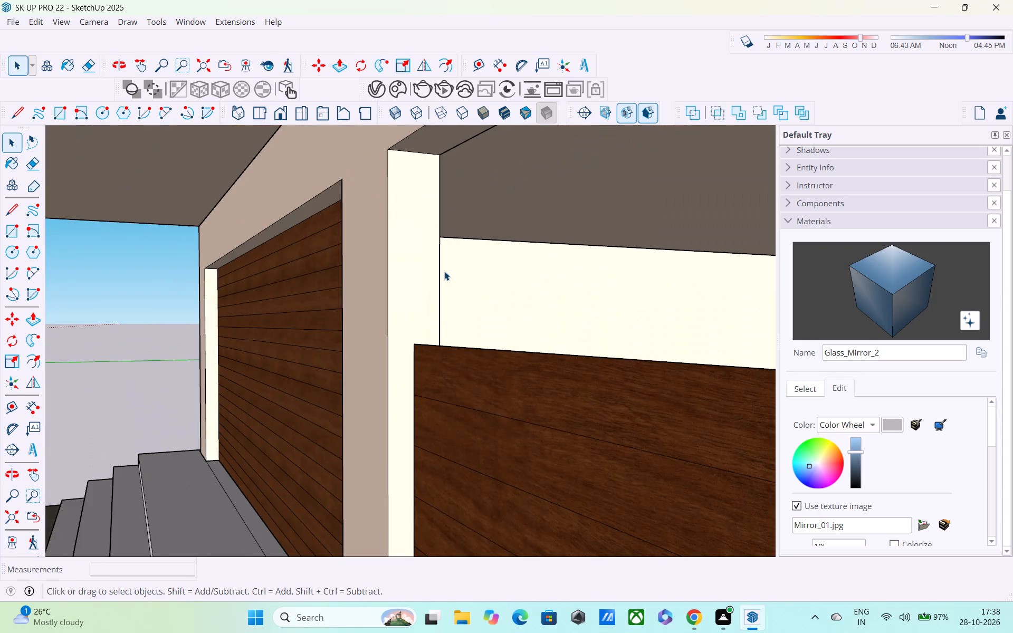
{"action": "scroll", "coordinate": [444, 271], "scroll_direction": "down", "scroll_amount": 2}
{"action": "middle_click_drag", "start_coordinate": [444, 282], "coordinate": [436, 252]}
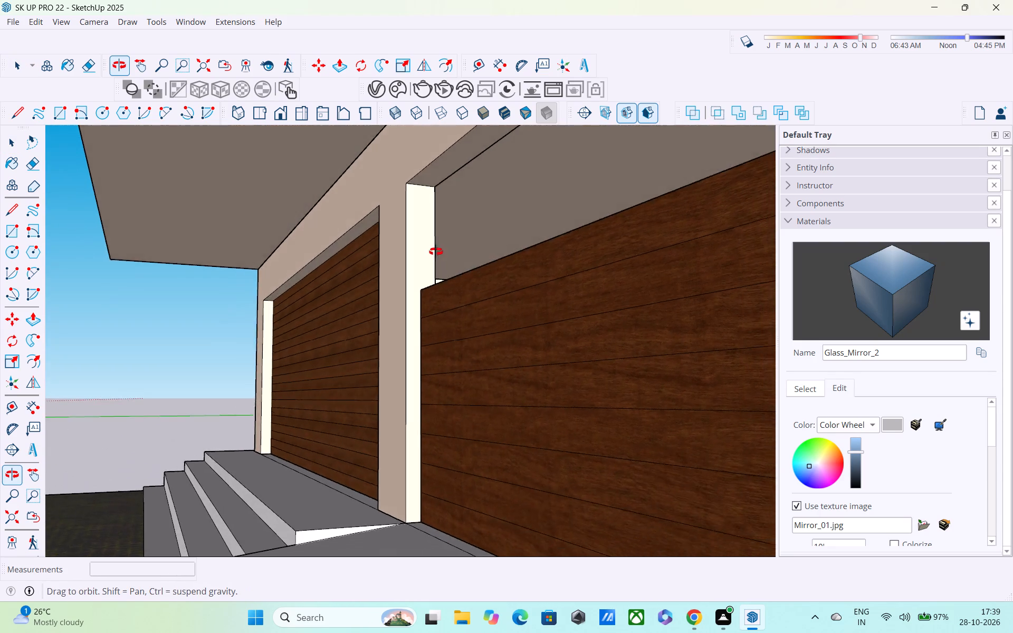
{"action": "middle_click_drag", "start_coordinate": [436, 252], "coordinate": [375, 272]}
{"action": "scroll", "coordinate": [375, 272], "scroll_direction": "up", "scroll_amount": 6}
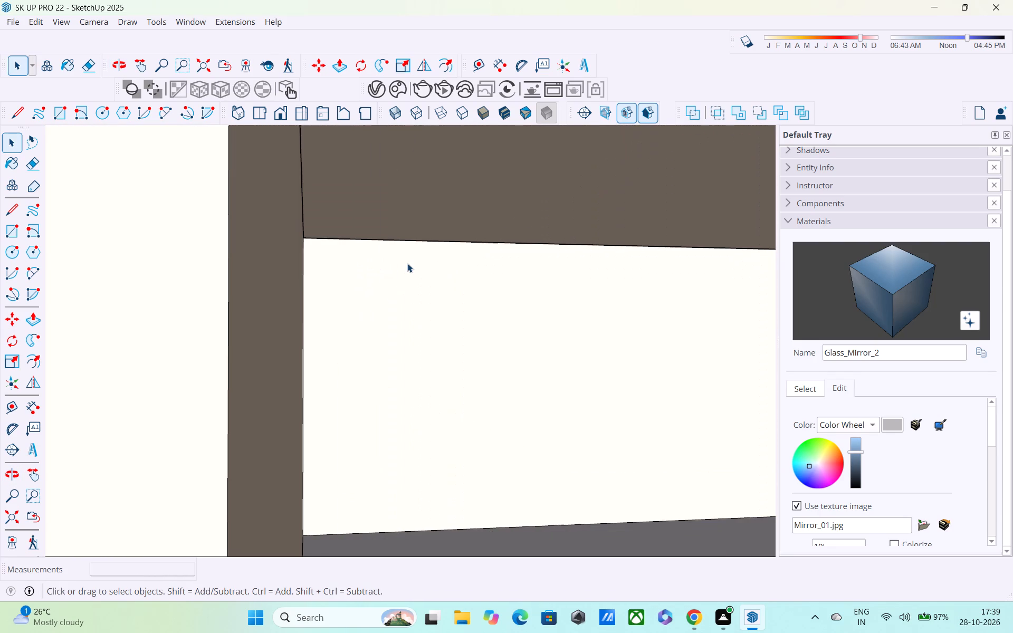
{"action": "middle_click_drag", "start_coordinate": [408, 263], "coordinate": [400, 263]}
{"action": "scroll", "coordinate": [393, 263], "scroll_direction": "down", "scroll_amount": 4}
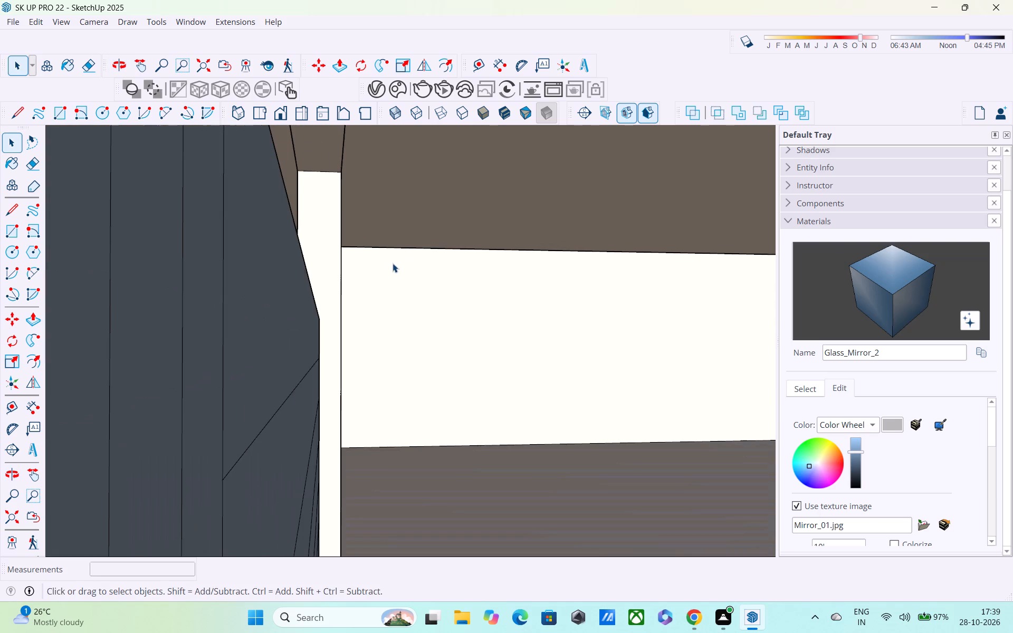
{"action": "middle_click_drag", "start_coordinate": [393, 263], "coordinate": [222, 253]}
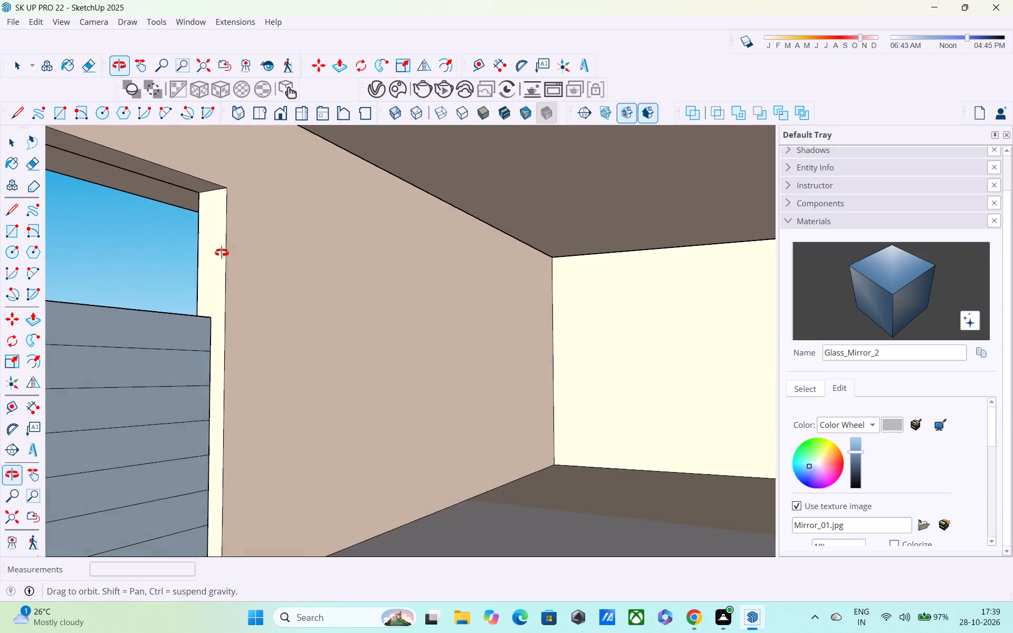
{"action": "middle_click_drag", "start_coordinate": [222, 253], "coordinate": [156, 253]}
{"action": "middle_click_drag", "start_coordinate": [217, 275], "coordinate": [194, 266]}
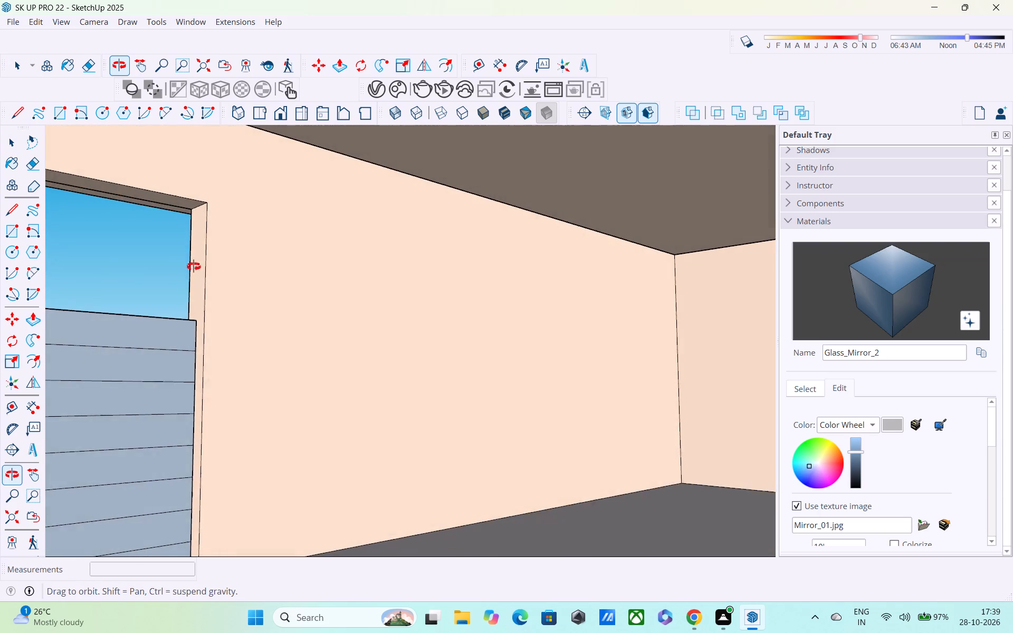
{"action": "middle_click_drag", "start_coordinate": [194, 266], "coordinate": [135, 286]}
{"action": "scroll", "coordinate": [142, 282], "scroll_direction": "down", "scroll_amount": 2}
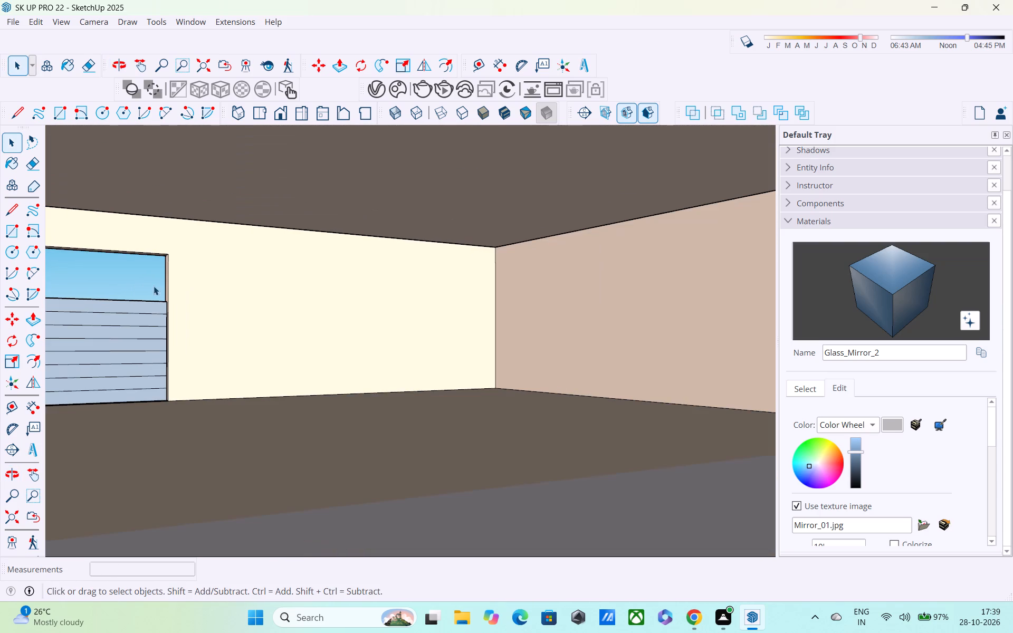
{"action": "scroll", "coordinate": [178, 294], "scroll_direction": "up", "scroll_amount": 1}
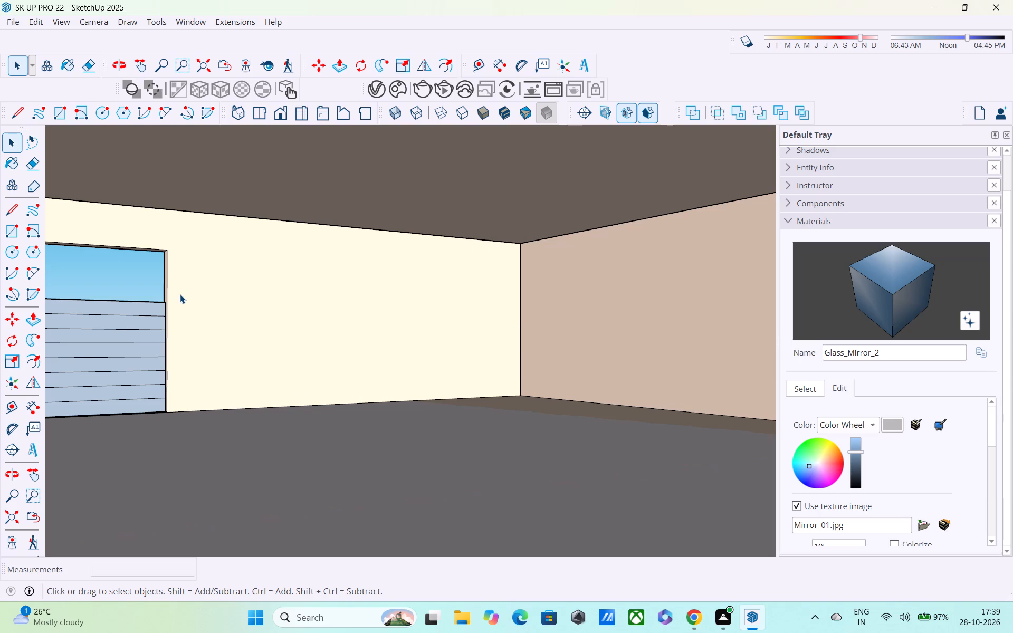
Open the building walls for editing and draw a 1' 3" line along the front wall's base from the gate opening's lower corner.
{"action": "key", "text": "l"}
{"action": "key", "text": "space"}
{"action": "double_click", "coordinate": [190, 302]}
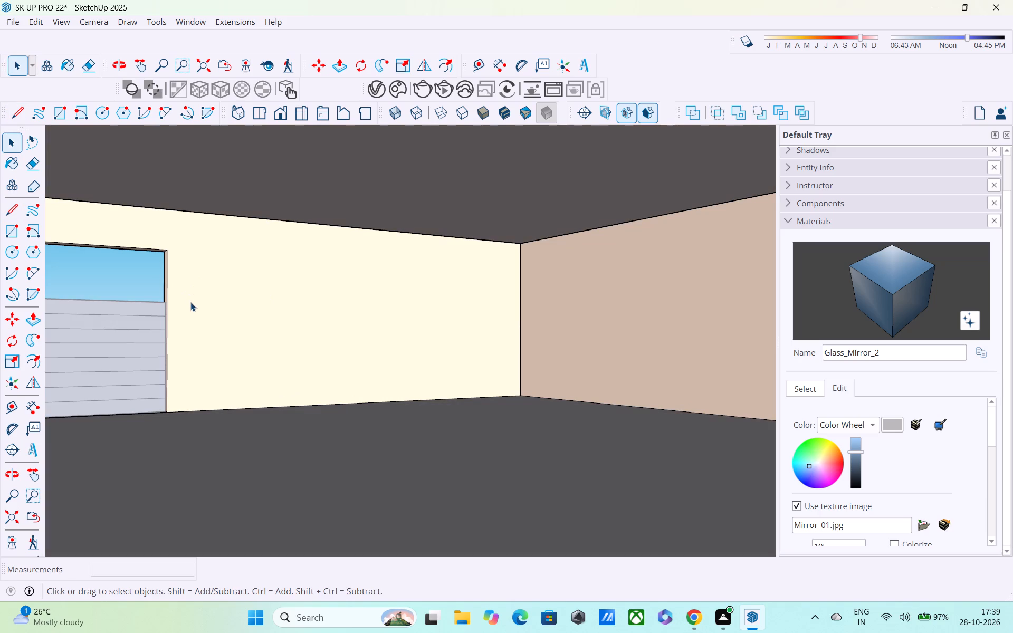
{"action": "key", "text": "l"}
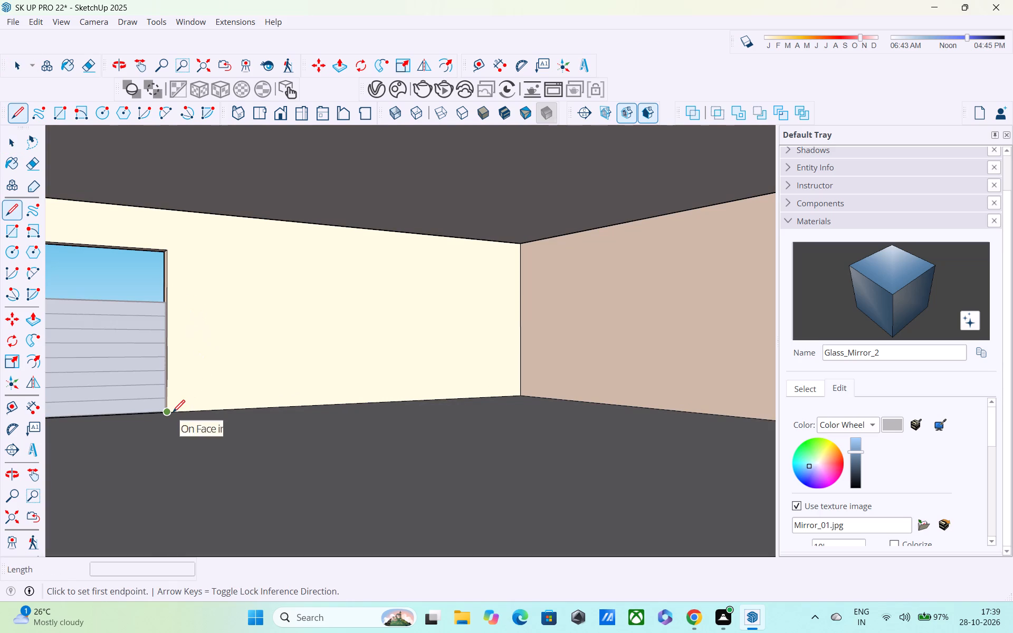
{"action": "left_click", "coordinate": [173, 414]}
{"action": "left_click", "coordinate": [181, 411]}
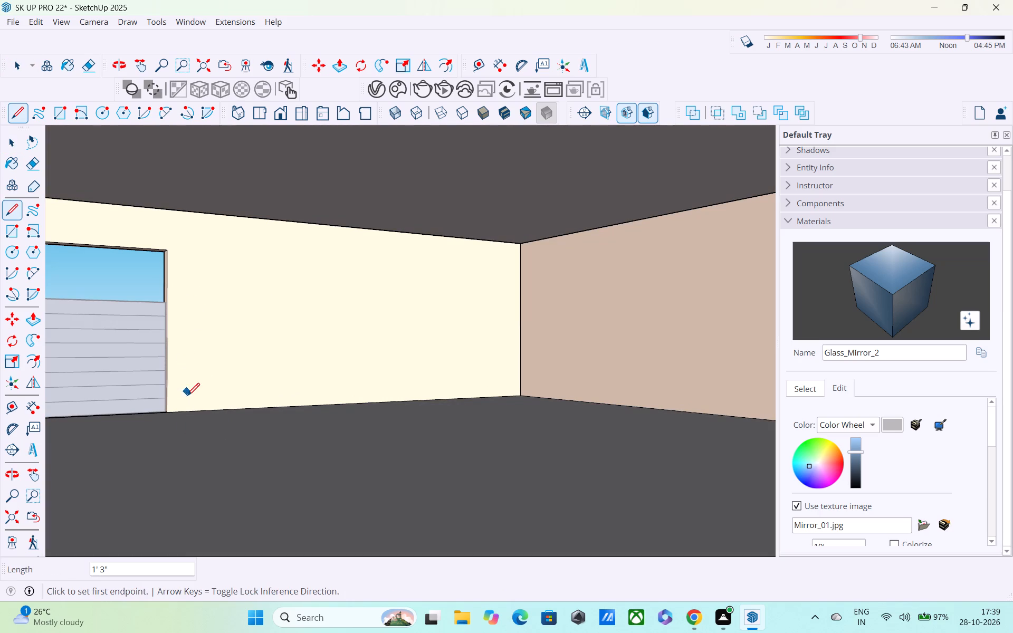
Draw a vertical line about 10' long between ceiling and floor, splitting the interior wall face beside the gate opening.
{"action": "left_click", "coordinate": [187, 411]}
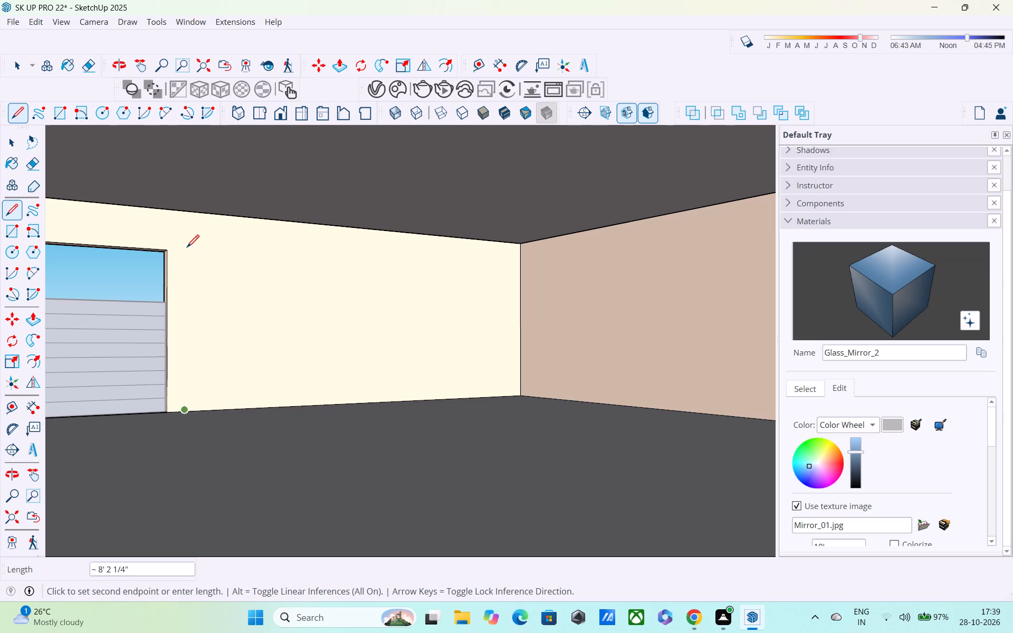
{"action": "left_click", "coordinate": [187, 215]}
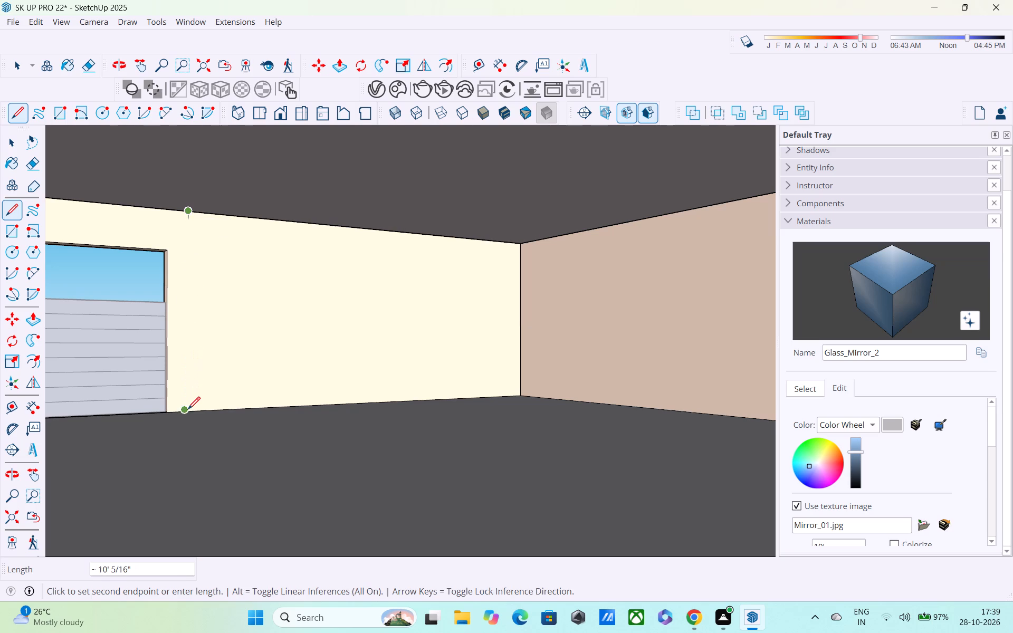
{"action": "left_click", "coordinate": [188, 411]}
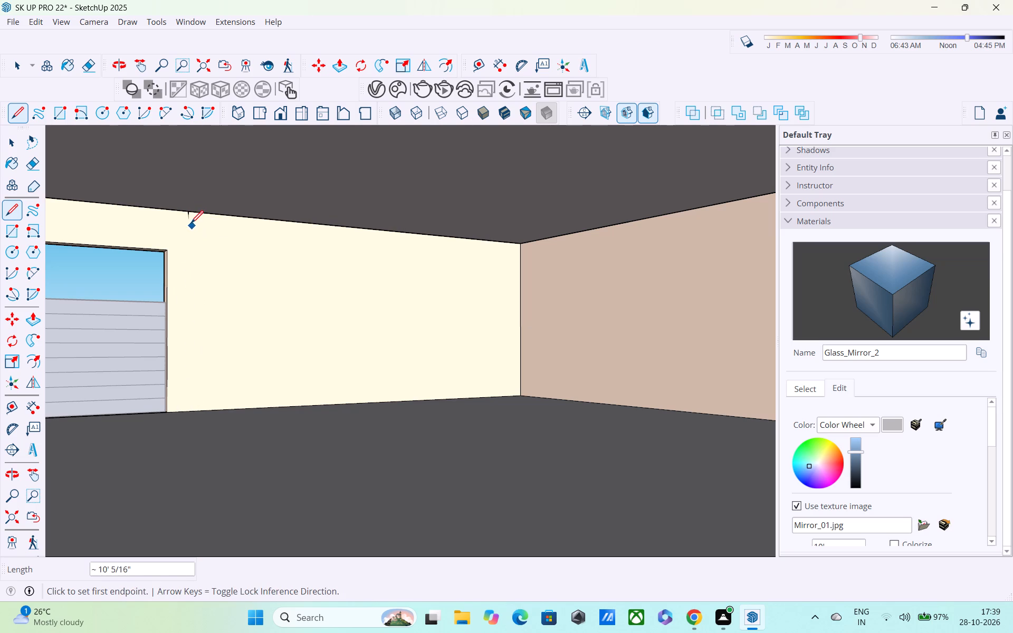
{"action": "left_click", "coordinate": [189, 217]}
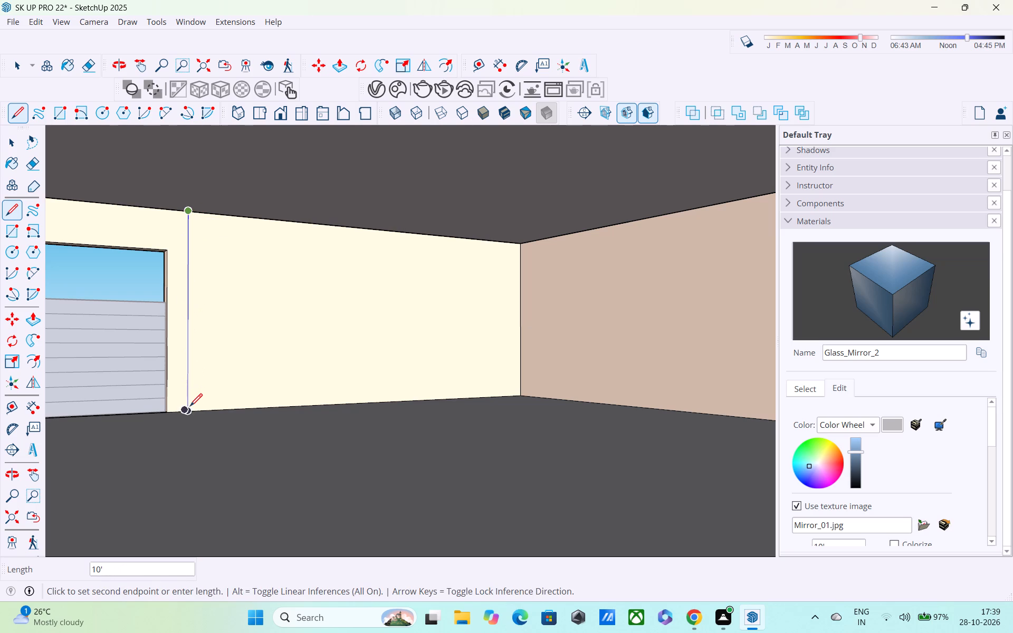
{"action": "left_click", "coordinate": [190, 407]}
{"action": "key", "text": "space"}
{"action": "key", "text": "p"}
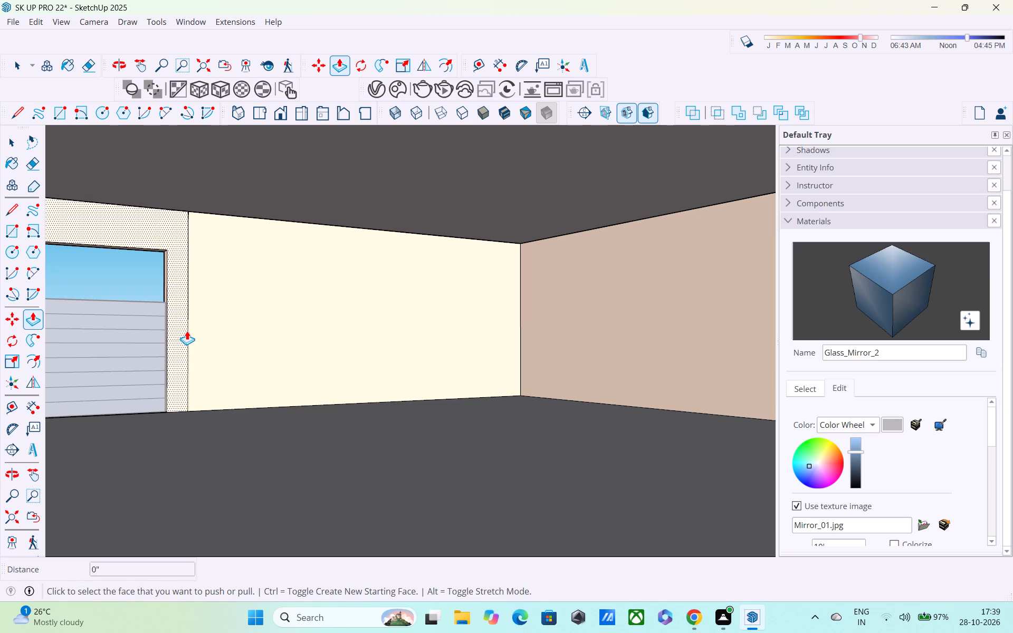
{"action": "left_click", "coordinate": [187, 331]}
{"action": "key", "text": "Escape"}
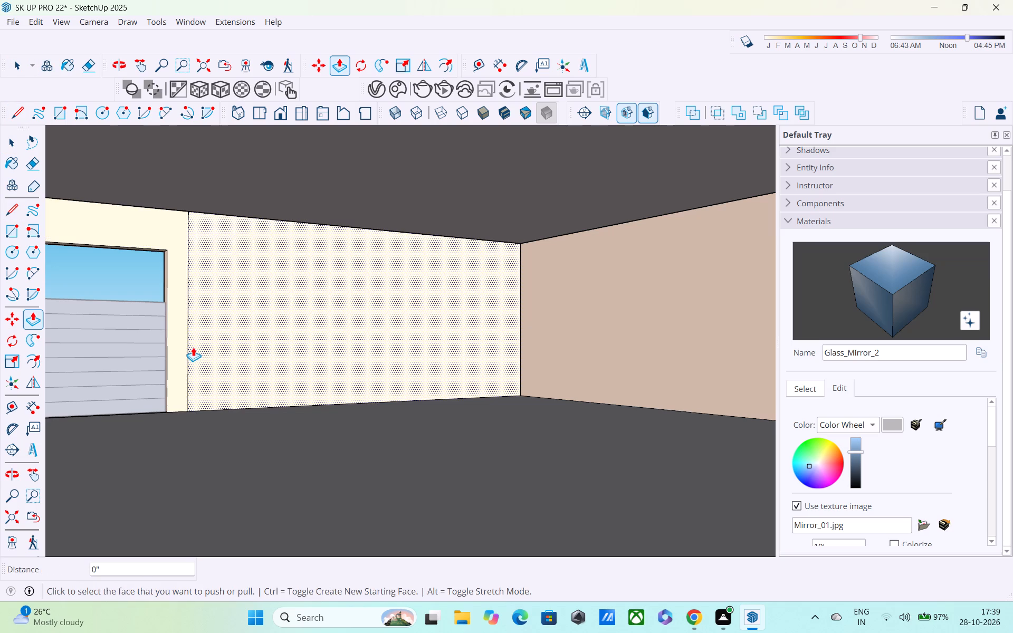
Draw a 2' vertical line from the gate opening's upper corner to the ceiling, separating a narrow wall strip.
{"action": "key", "text": "l"}
{"action": "left_click", "coordinate": [170, 255]}
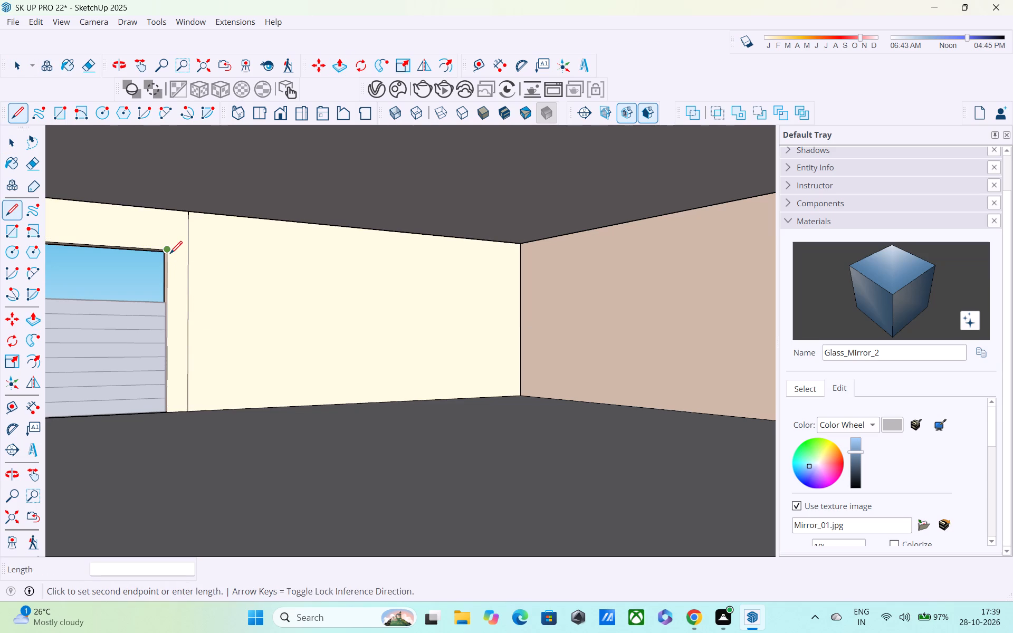
{"action": "left_click", "coordinate": [173, 213]}
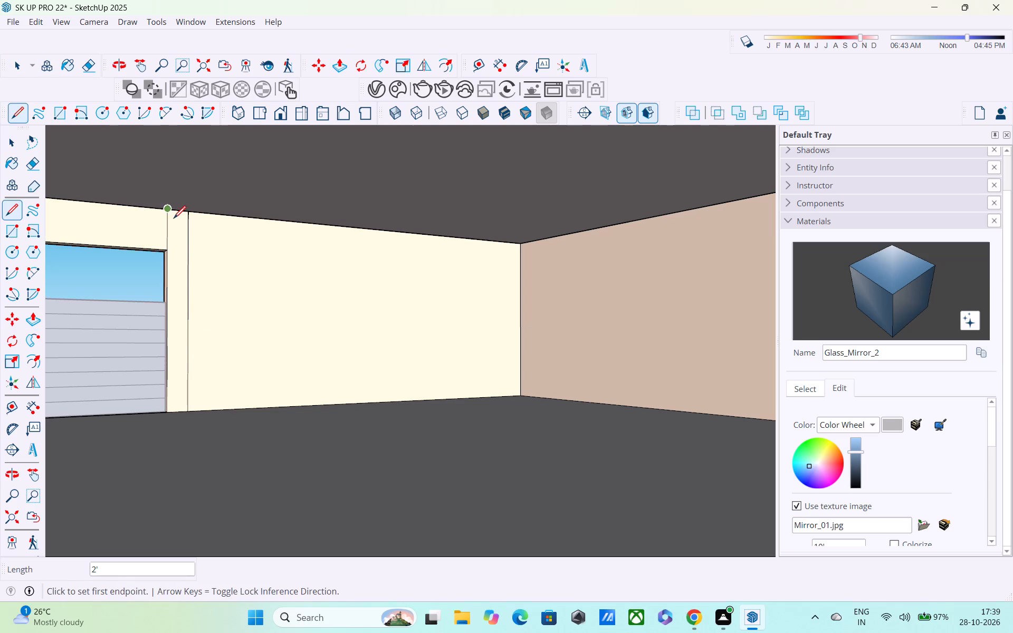
Push/Pull the narrow strip beside the gate opening into the garage in stages as a partition wall, the last stage about 4' 2".
{"action": "key", "text": "p"}
{"action": "left_click", "coordinate": [183, 244]}
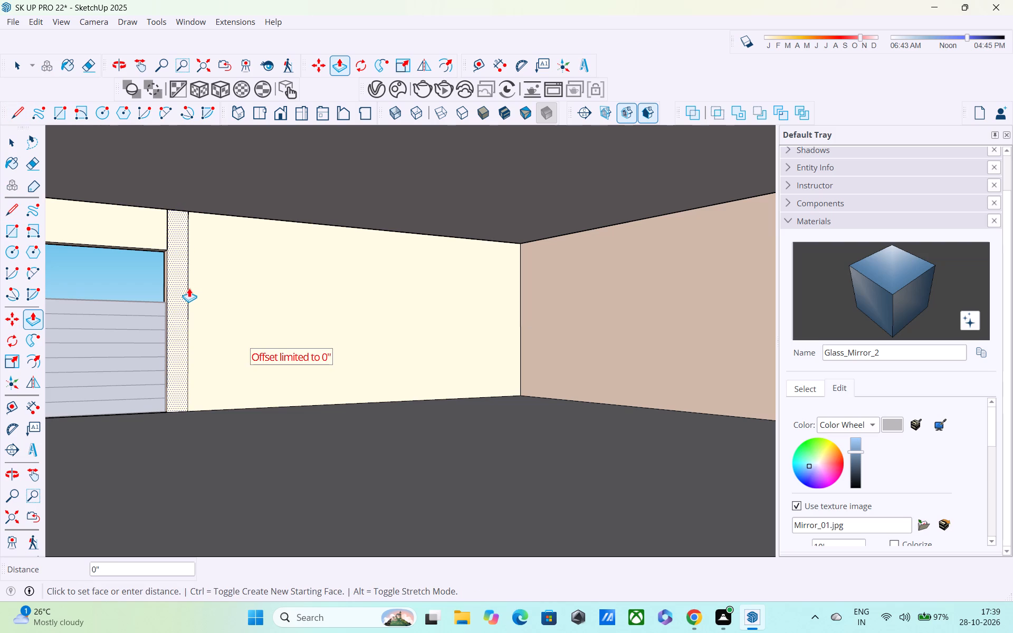
{"action": "left_click_drag", "start_coordinate": [187, 287], "coordinate": [204, 313]}
{"action": "left_click_drag", "start_coordinate": [182, 305], "coordinate": [209, 343]}
{"action": "middle_click_drag", "start_coordinate": [203, 331], "coordinate": [304, 351]}
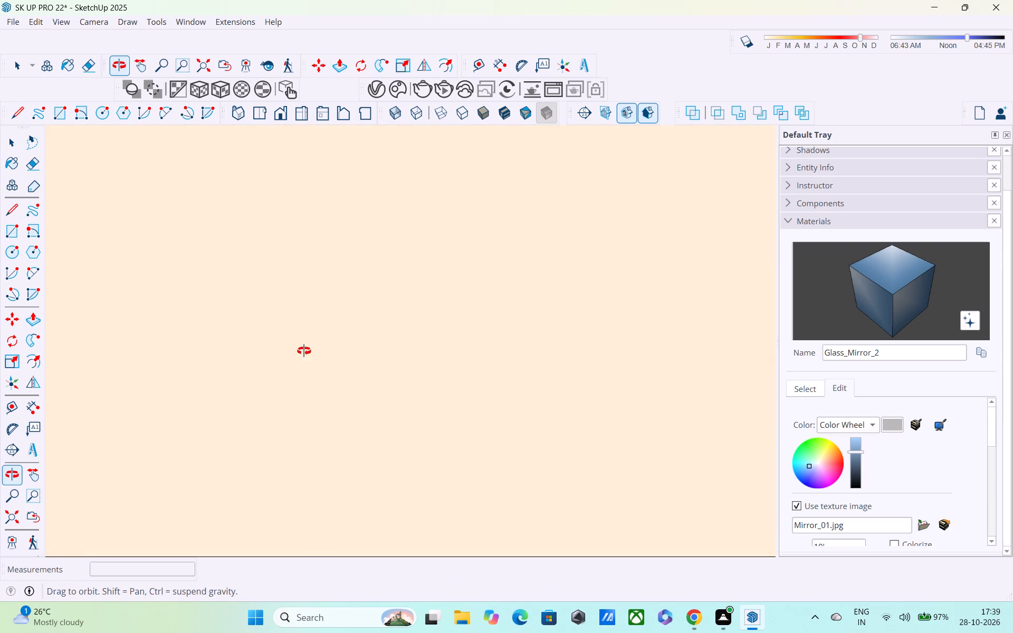
{"action": "middle_click_drag", "start_coordinate": [304, 351], "coordinate": [238, 326]}
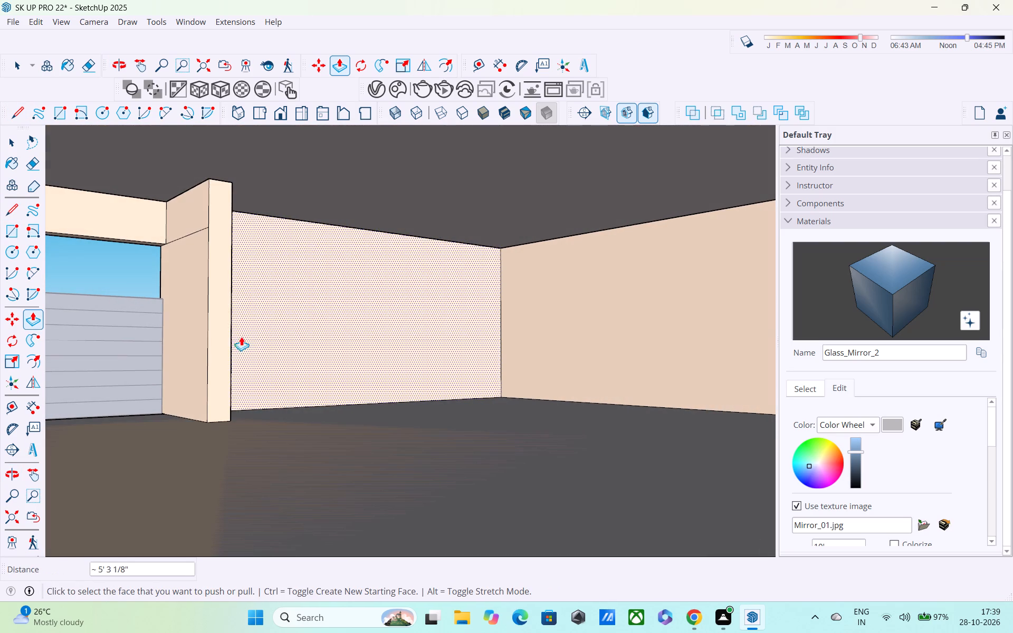
{"action": "middle_click_drag", "start_coordinate": [223, 330], "coordinate": [269, 296]}
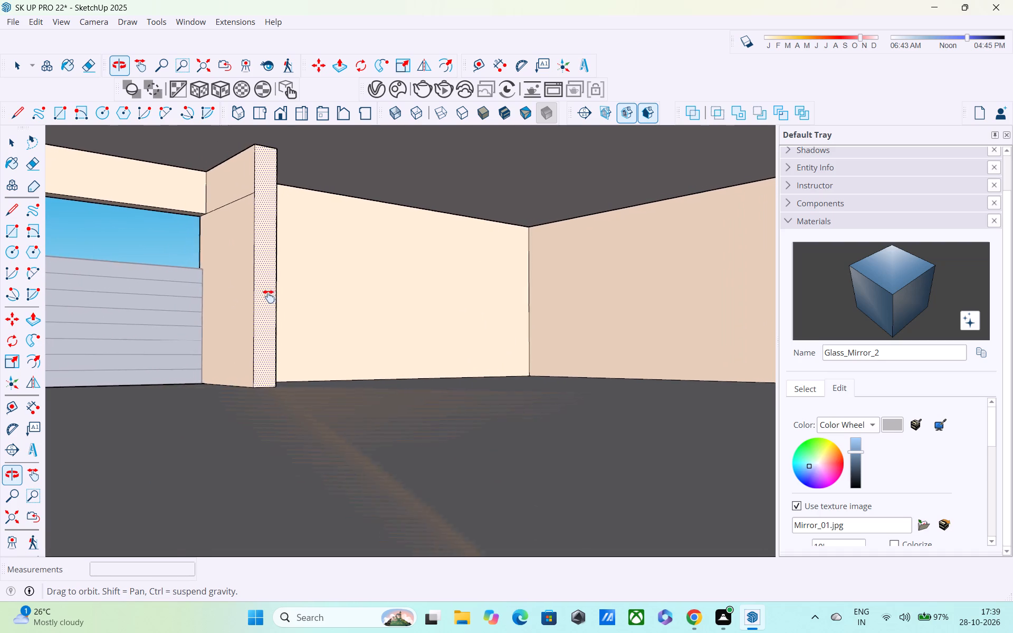
{"action": "middle_click_drag", "start_coordinate": [269, 296], "coordinate": [279, 298]}
{"action": "left_click_drag", "start_coordinate": [279, 298], "coordinate": [352, 330]}
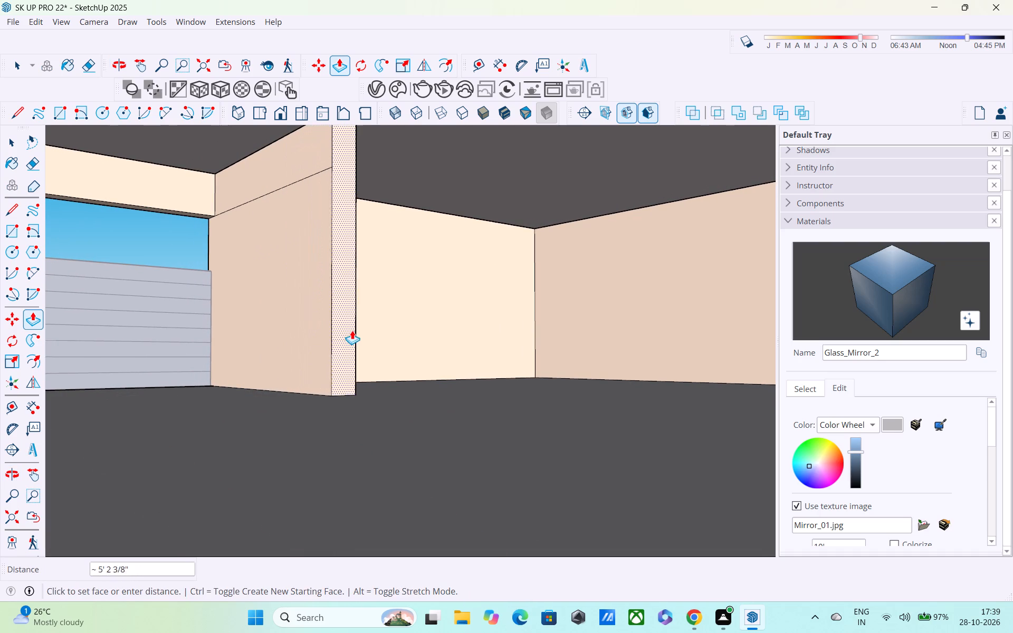
{"action": "left_click_drag", "start_coordinate": [352, 330], "coordinate": [370, 337]}
{"action": "left_click", "coordinate": [370, 337]}
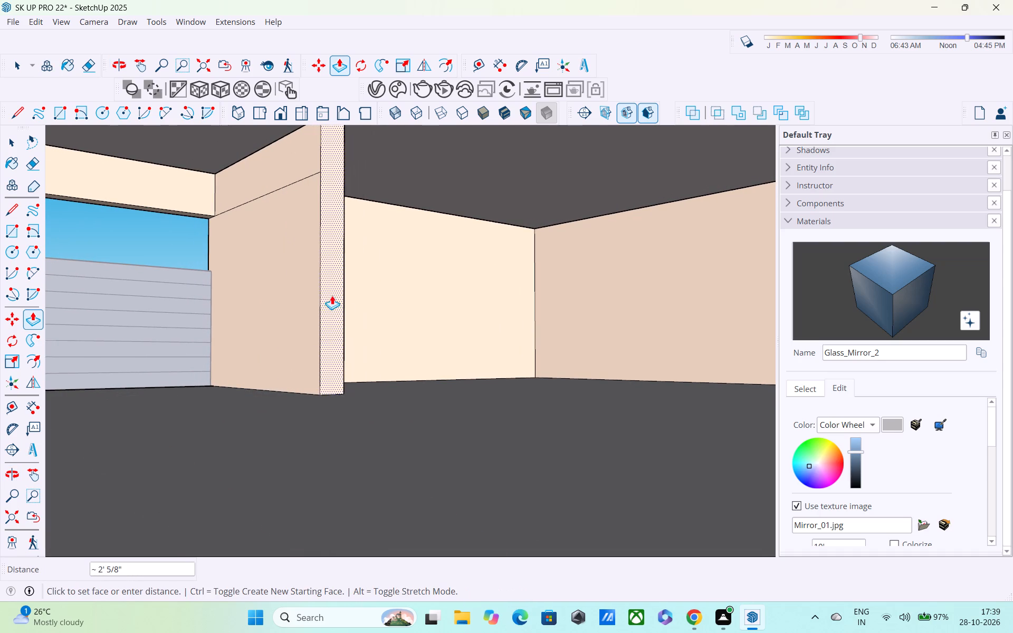
{"action": "left_click", "coordinate": [452, 334]}
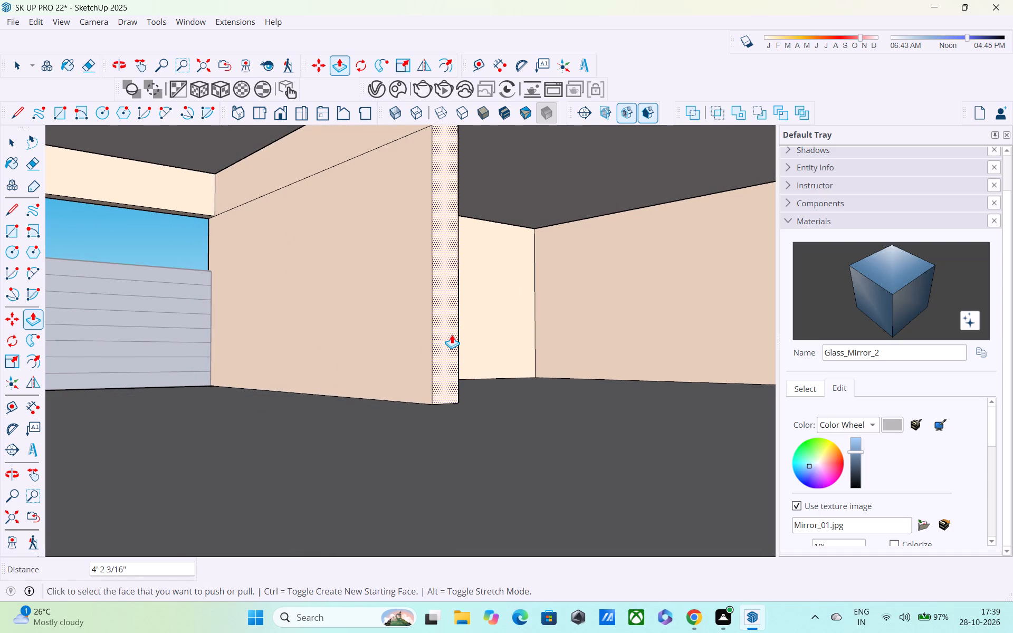
Draw a vertical line from floor to ceiling on the partition's gate-side face, close to its free end.
{"action": "key", "text": "l"}
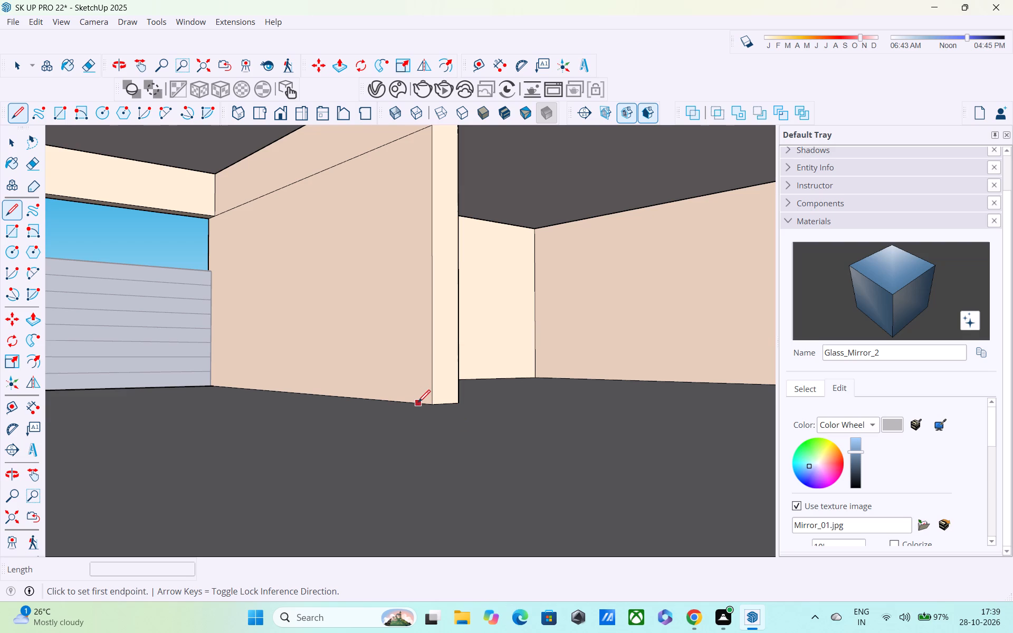
{"action": "left_click", "coordinate": [412, 402]}
{"action": "middle_click_drag", "start_coordinate": [407, 311], "coordinate": [452, 392], "text": "shift"}
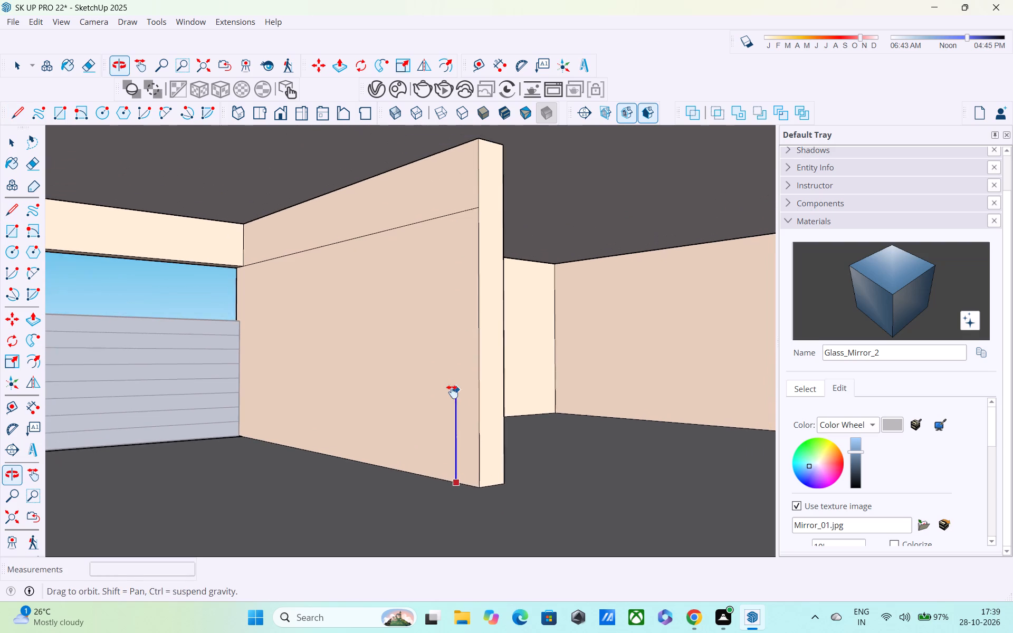
{"action": "middle_click_drag", "start_coordinate": [452, 392], "coordinate": [453, 392], "text": "shift"}
{"action": "left_click", "coordinate": [453, 157]}
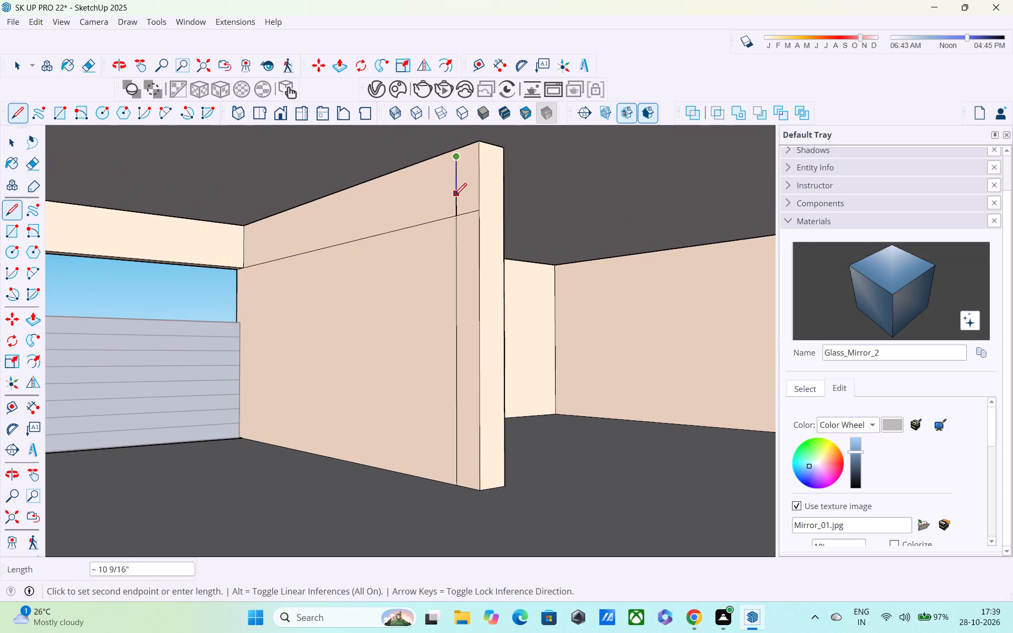
{"action": "left_click", "coordinate": [454, 156]}
{"action": "scroll", "coordinate": [453, 160], "scroll_direction": "up", "scroll_amount": 4}
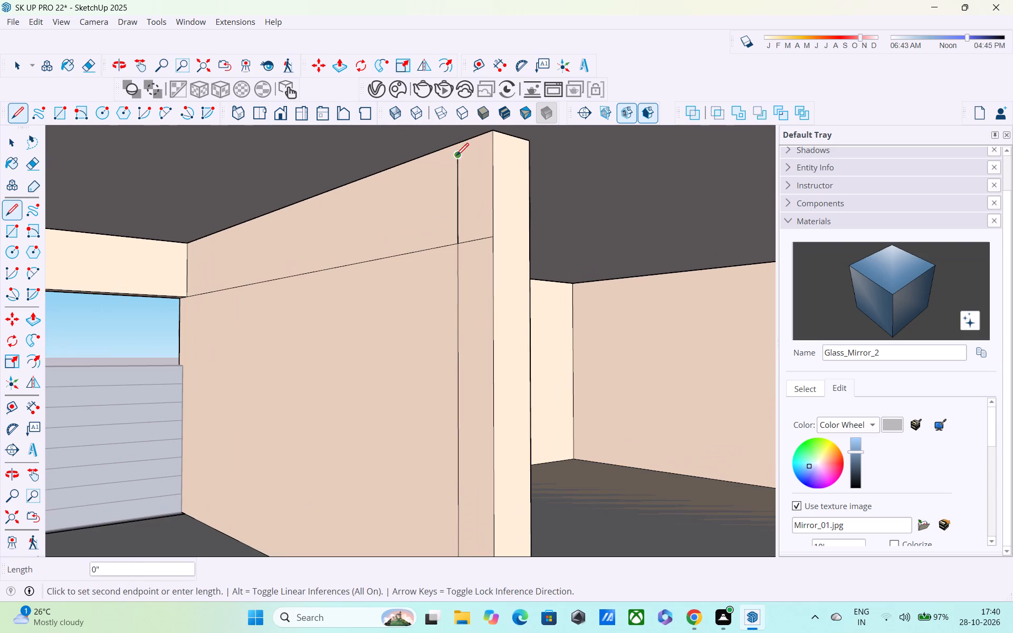
{"action": "left_click", "coordinate": [453, 158]}
{"action": "left_click", "coordinate": [453, 146]}
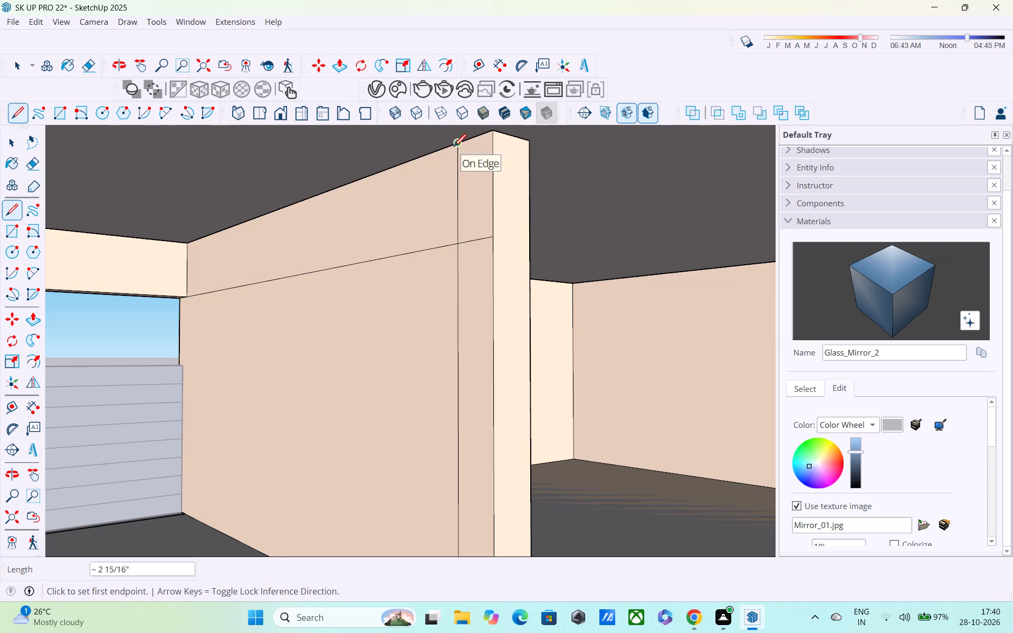
Erase the short horizontal line segment crossing the narrow strip at the partition's free end.
{"action": "key", "text": "p"}
{"action": "key", "text": "space"}
{"action": "key", "text": "e"}
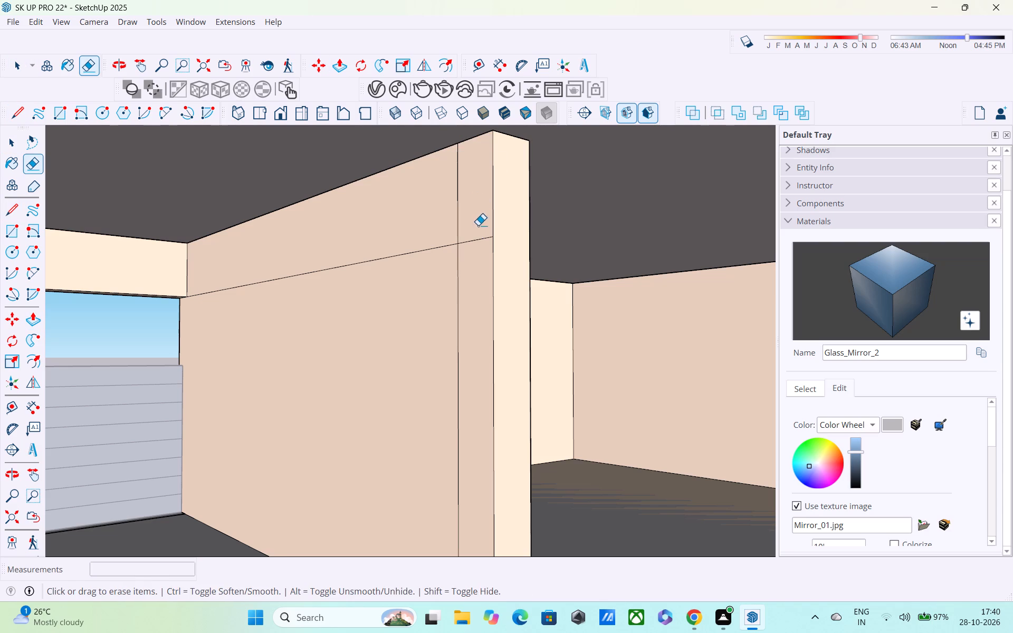
{"action": "left_click_drag", "start_coordinate": [478, 225], "coordinate": [478, 251]}
Push/Pull the strip at the partition's end sideways across the bay, forming a back wall behind the gate opening.
{"action": "key", "text": "p"}
{"action": "left_click", "coordinate": [474, 260]}
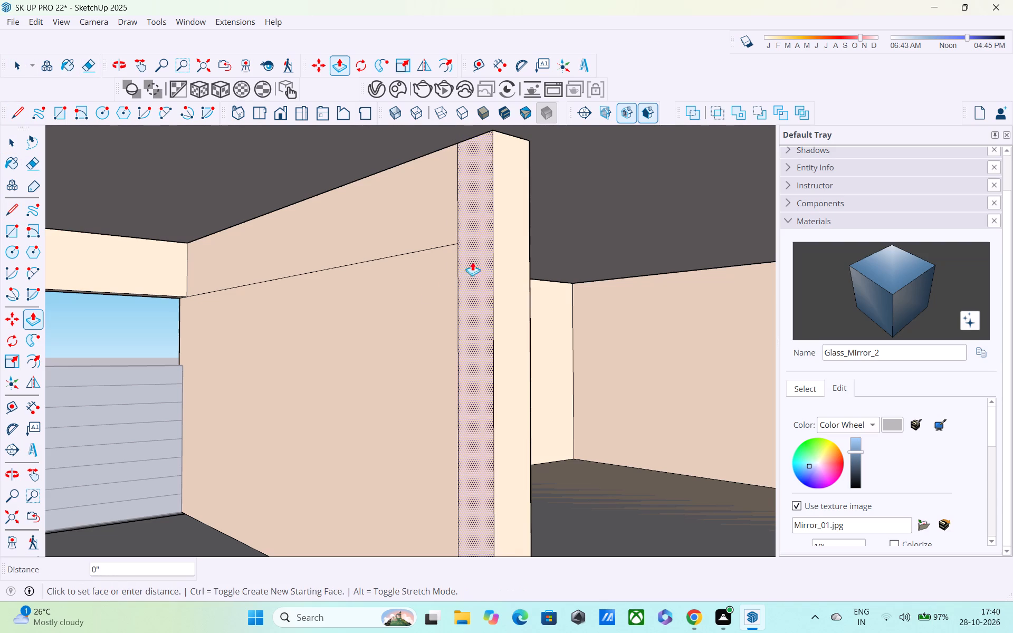
{"action": "scroll", "coordinate": [363, 296], "scroll_direction": "down", "scroll_amount": 2}
{"action": "middle_click_drag", "start_coordinate": [363, 296], "coordinate": [399, 242], "text": "shift"}
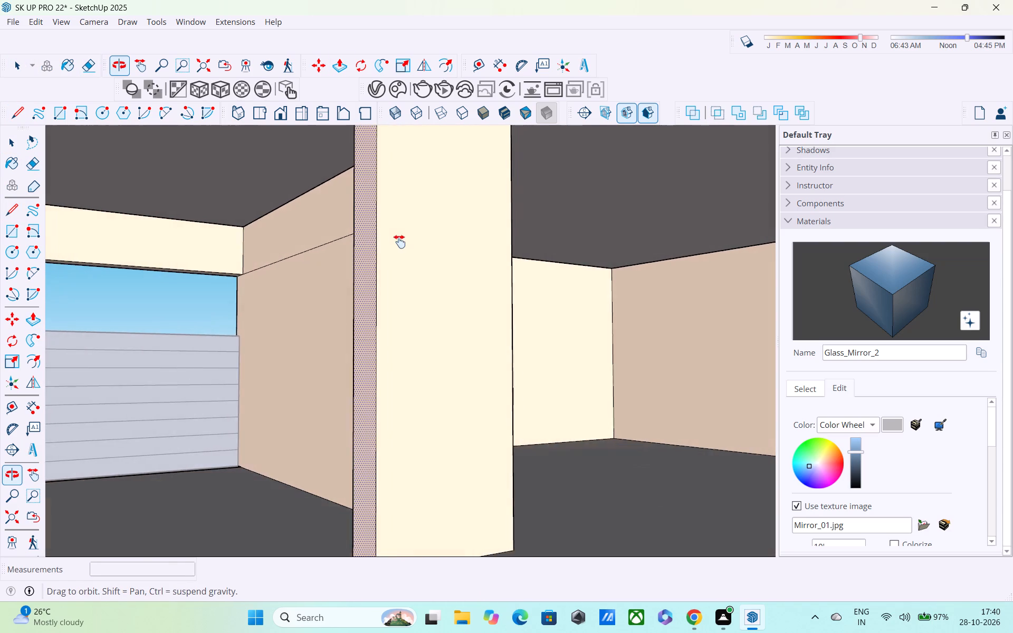
{"action": "middle_click_drag", "start_coordinate": [399, 242], "coordinate": [428, 199], "text": "shift"}
{"action": "scroll", "coordinate": [428, 202], "scroll_direction": "down", "scroll_amount": 3}
{"action": "middle_click_drag", "start_coordinate": [422, 209], "coordinate": [384, 214], "text": "shift"}
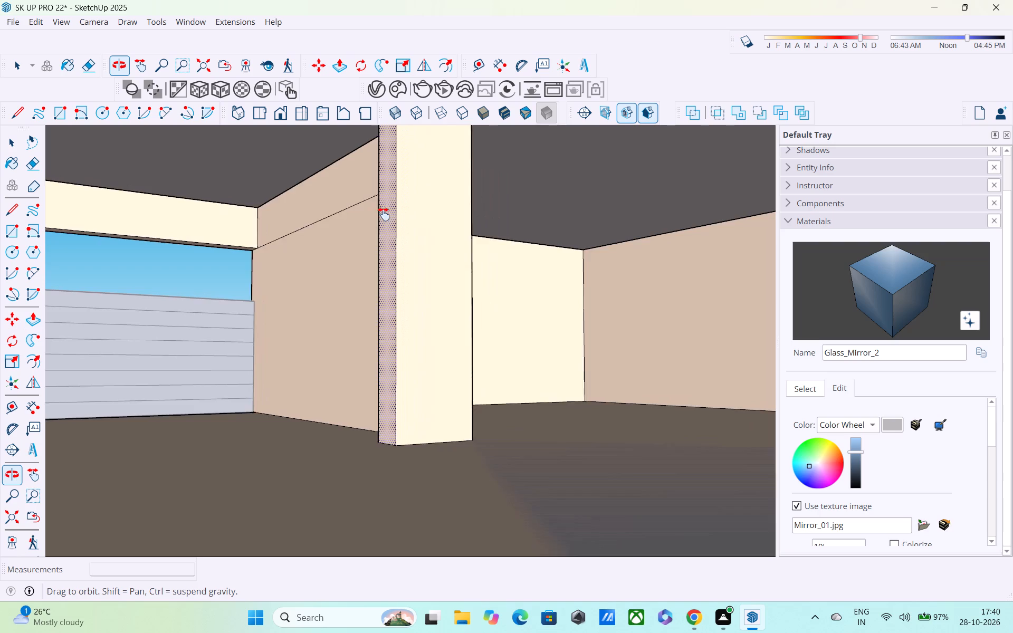
{"action": "middle_click_drag", "start_coordinate": [384, 214], "coordinate": [518, 185], "text": "shift"}
{"action": "scroll", "coordinate": [500, 197], "scroll_direction": "down", "scroll_amount": 3}
{"action": "middle_click_drag", "start_coordinate": [433, 216], "coordinate": [422, 213], "text": "shift"}
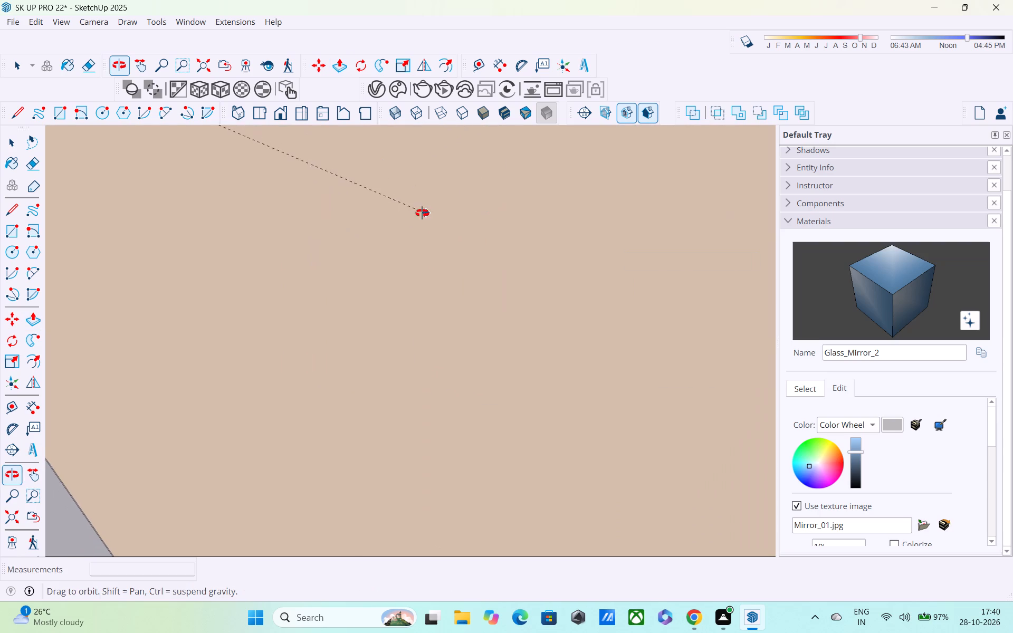
{"action": "middle_click_drag", "start_coordinate": [422, 213], "coordinate": [406, 212], "text": "shift"}
{"action": "middle_click_drag", "start_coordinate": [140, 367], "coordinate": [112, 268], "text": "shift"}
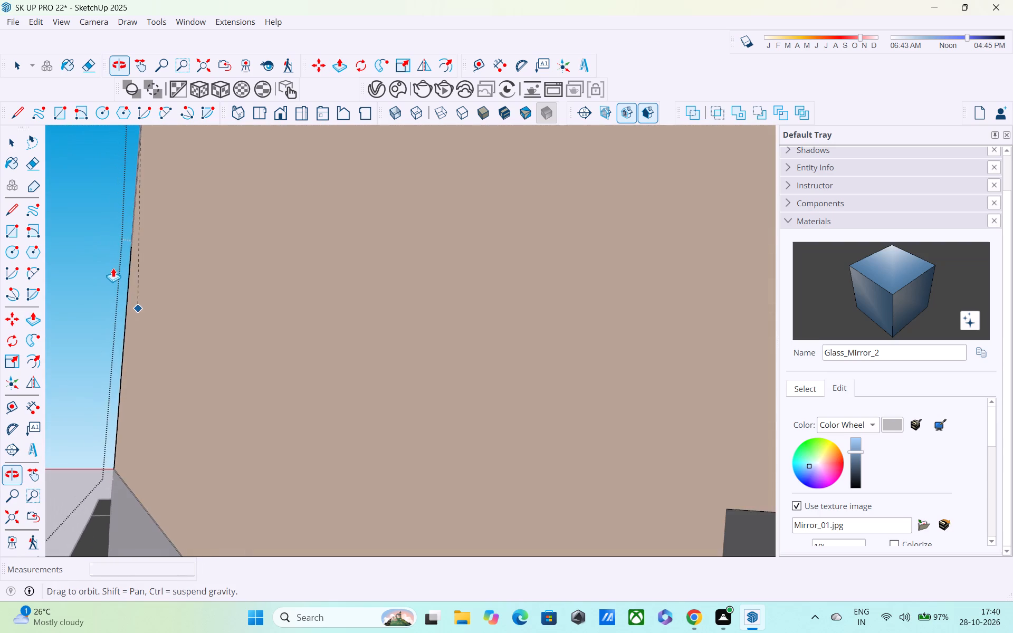
{"action": "scroll", "coordinate": [116, 266], "scroll_direction": "down", "scroll_amount": 3}
{"action": "scroll", "coordinate": [213, 318], "scroll_direction": "down", "scroll_amount": 3}
{"action": "scroll", "coordinate": [314, 301], "scroll_direction": "down", "scroll_amount": 3}
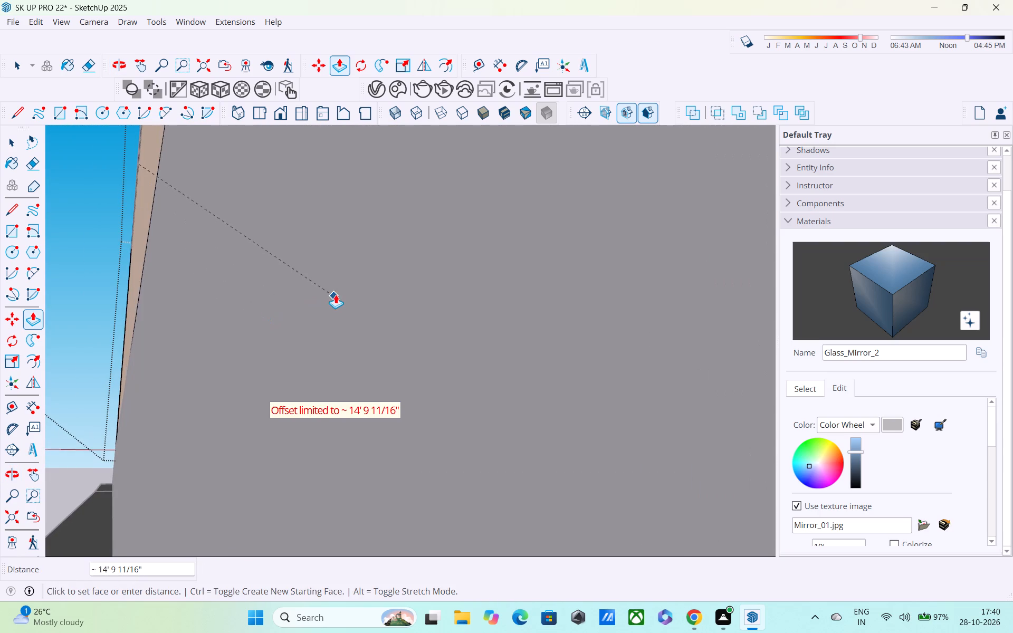
{"action": "scroll", "coordinate": [336, 294], "scroll_direction": "down", "scroll_amount": 16}
{"action": "middle_click_drag", "start_coordinate": [331, 311], "coordinate": [493, 389]}
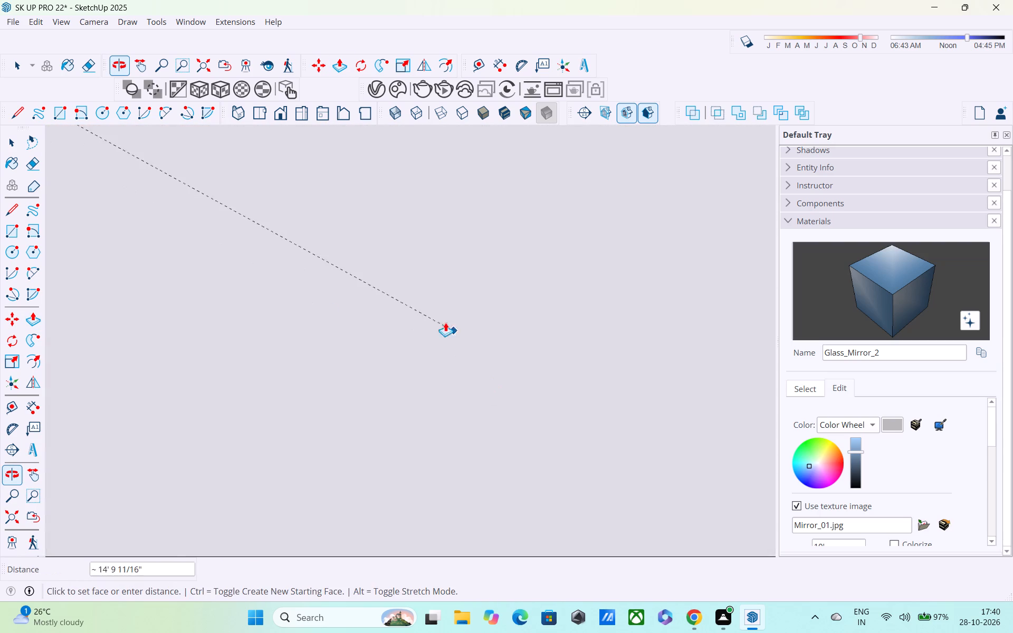
{"action": "scroll", "coordinate": [417, 303], "scroll_direction": "down", "scroll_amount": 6}
{"action": "middle_click_drag", "start_coordinate": [393, 342], "coordinate": [530, 330], "text": "shift"}
{"action": "left_click", "coordinate": [10, 511]}
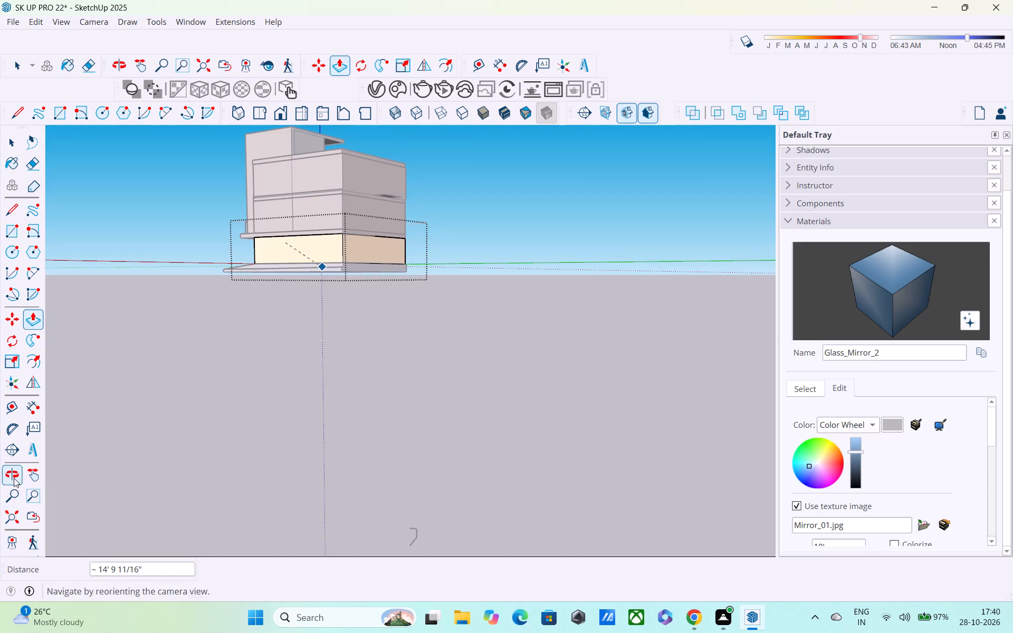
{"action": "middle_click_drag", "start_coordinate": [93, 408], "coordinate": [542, 442]}
{"action": "scroll", "coordinate": [459, 298], "scroll_direction": "up", "scroll_amount": 3}
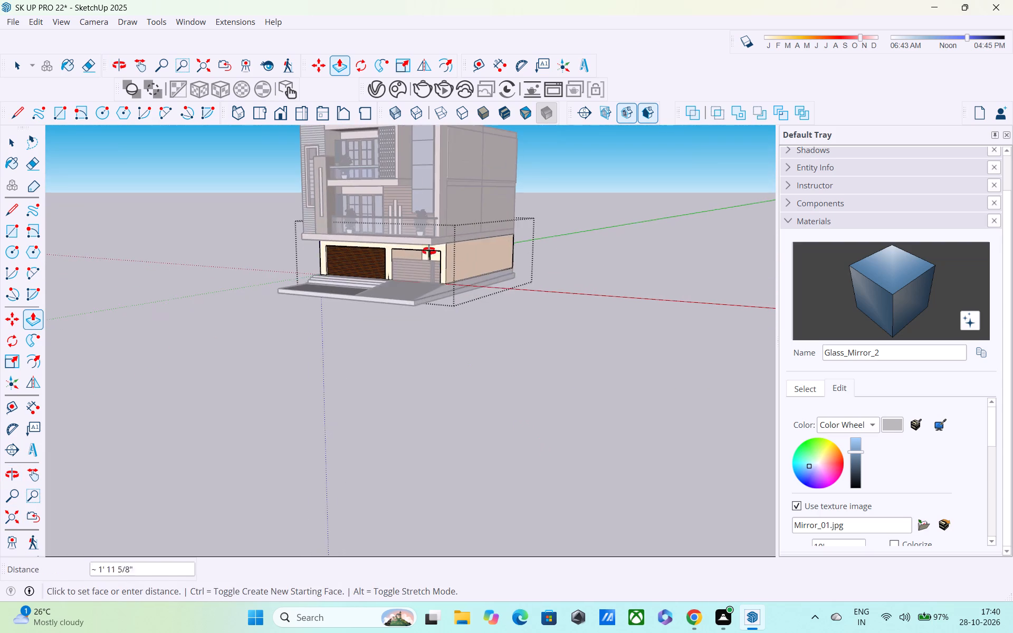
{"action": "middle_click_drag", "start_coordinate": [429, 251], "coordinate": [572, 231]}
{"action": "scroll", "coordinate": [420, 245], "scroll_direction": "up", "scroll_amount": 12}
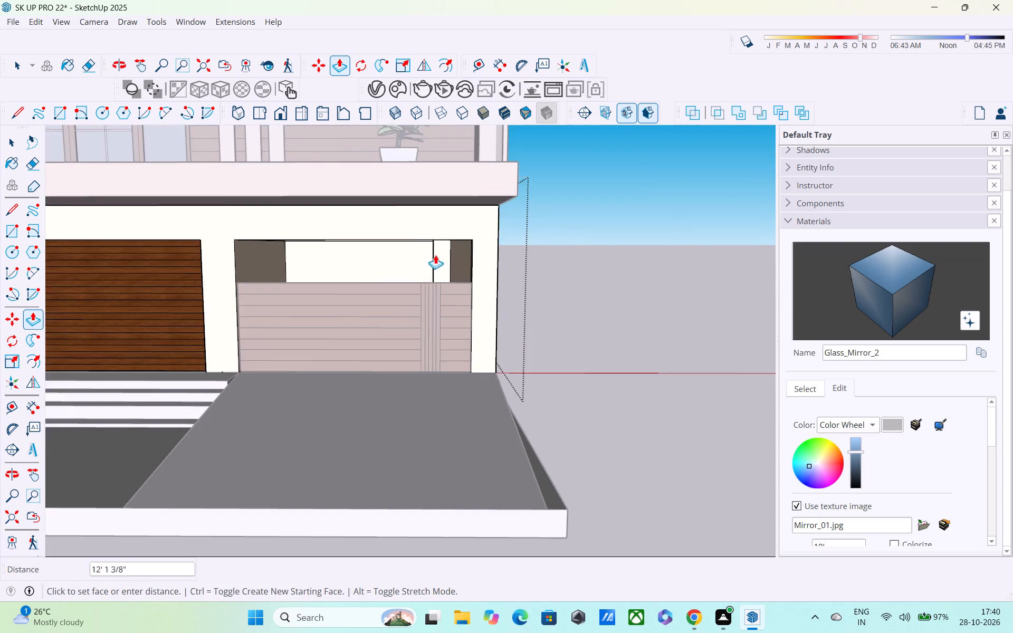
{"action": "scroll", "coordinate": [435, 255], "scroll_direction": "up", "scroll_amount": 4}
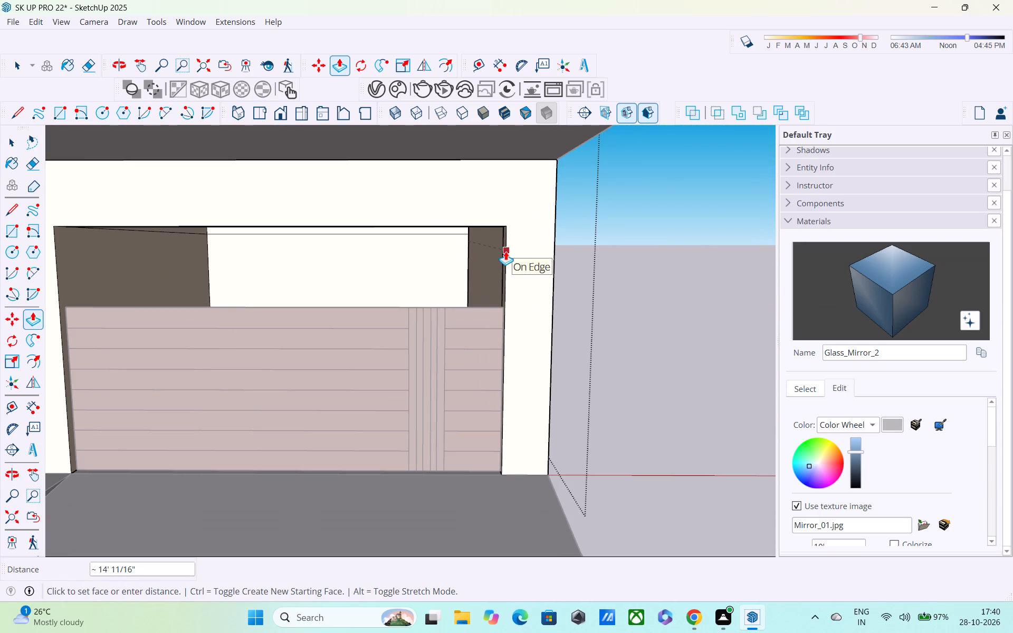
{"action": "left_click", "coordinate": [493, 254]}
Erase the horizontal line running across the new back wall behind the gate.
{"action": "middle_click_drag", "start_coordinate": [425, 236], "coordinate": [434, 200]}
{"action": "scroll", "coordinate": [383, 240], "scroll_direction": "up", "scroll_amount": 3}
{"action": "key", "text": "e"}
{"action": "scroll", "coordinate": [360, 226], "scroll_direction": "up", "scroll_amount": 2}
{"action": "left_click", "coordinate": [360, 226]}
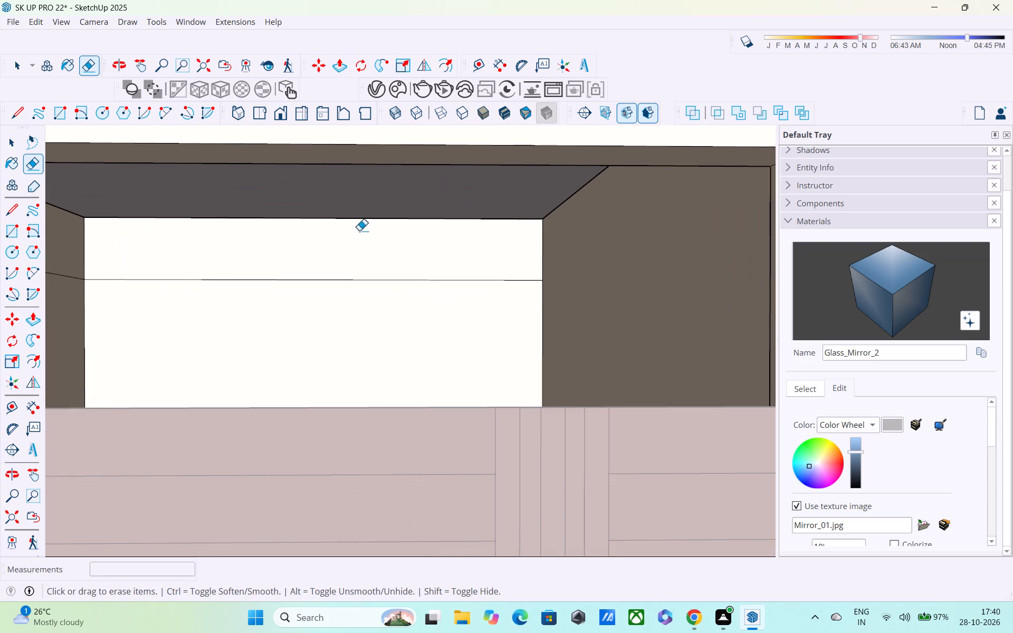
{"action": "left_click", "coordinate": [348, 283]}
{"action": "left_click", "coordinate": [348, 281]}
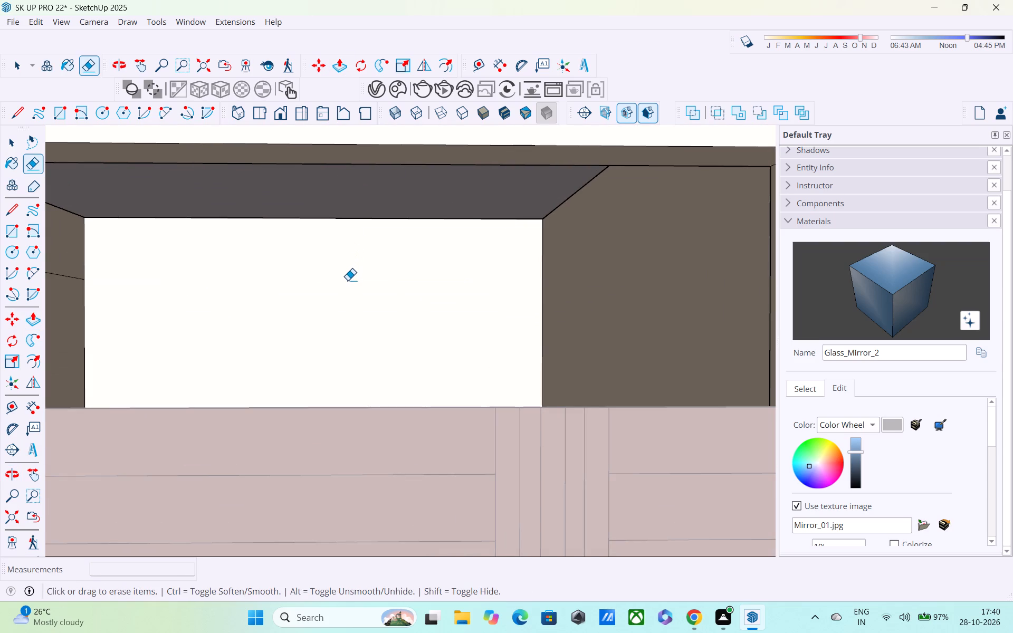
Erase the leftover horizontal line on the side wall adjoining the new back wall.
{"action": "middle_click_drag", "start_coordinate": [348, 279], "coordinate": [475, 249]}
{"action": "middle_click_drag", "start_coordinate": [464, 247], "coordinate": [498, 252]}
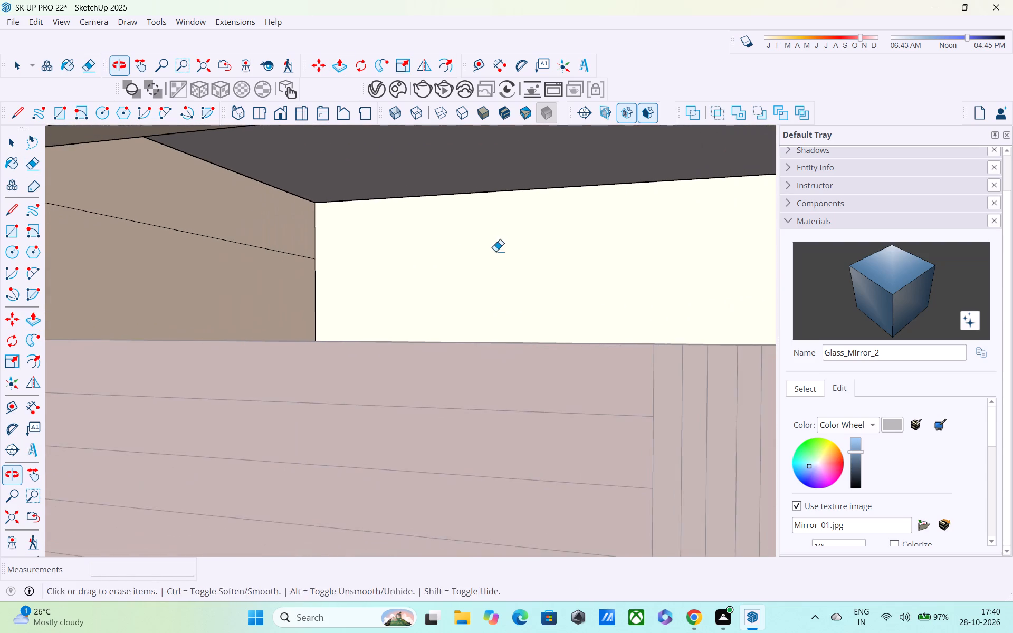
{"action": "middle_click_drag", "start_coordinate": [479, 251], "coordinate": [358, 247]}
{"action": "left_click", "coordinate": [336, 245]}
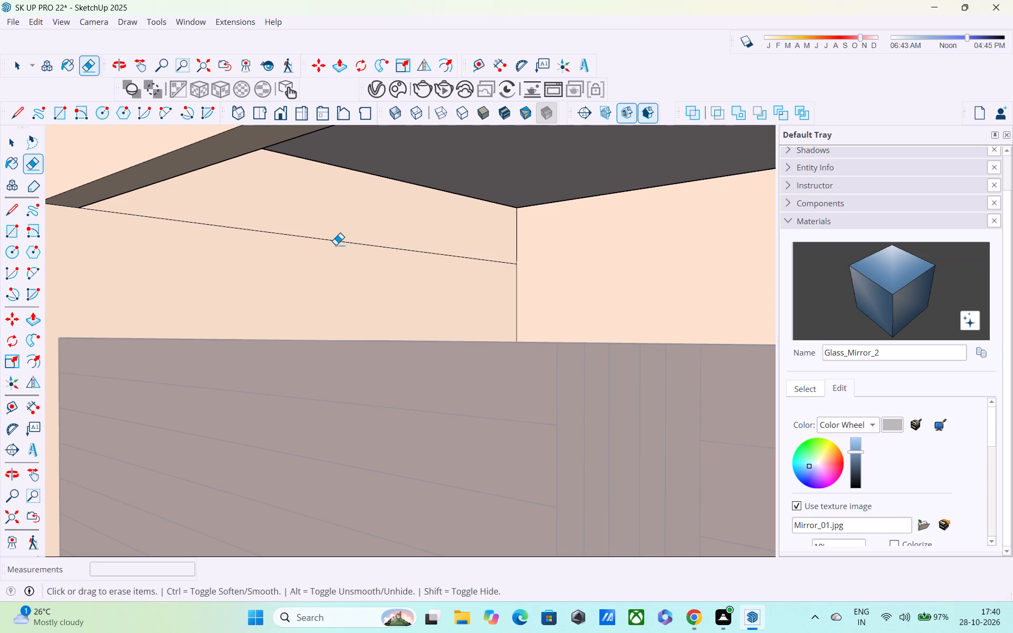
{"action": "left_click", "coordinate": [336, 239]}
{"action": "scroll", "coordinate": [336, 239], "scroll_direction": "down", "scroll_amount": 4}
{"action": "middle_click_drag", "start_coordinate": [392, 246], "coordinate": [527, 254]}
{"action": "scroll", "coordinate": [527, 254], "scroll_direction": "up", "scroll_amount": 1}
{"action": "scroll", "coordinate": [528, 253], "scroll_direction": "down", "scroll_amount": 5}
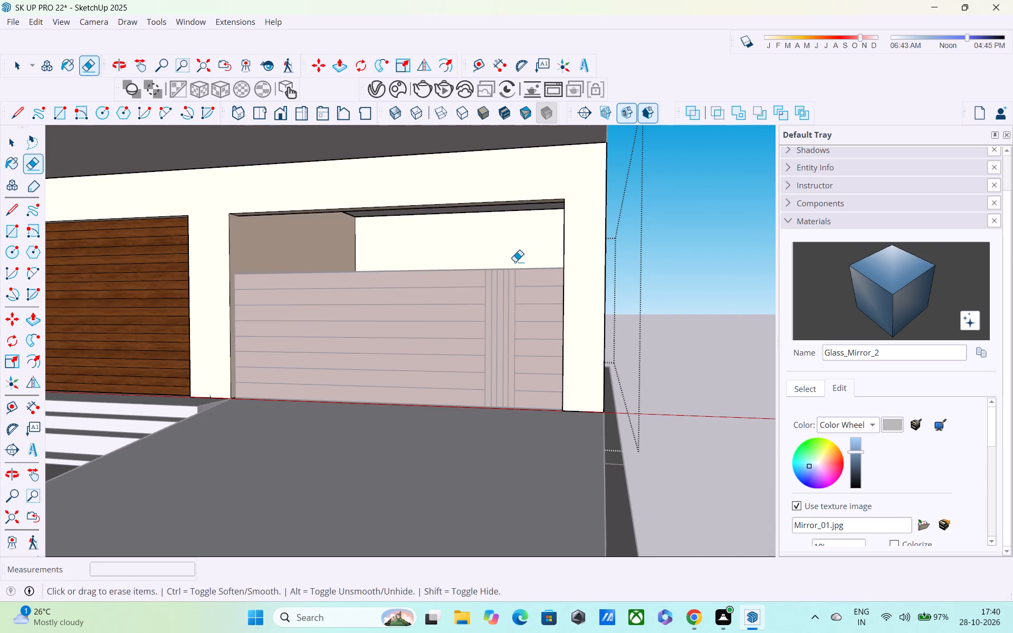
{"action": "key", "text": "space"}
Draw a door-sized rectangle about 3' 8" by 7' 9" on the garage bay's back wall behind the gate.
{"action": "scroll", "coordinate": [513, 260], "scroll_direction": "down", "scroll_amount": 2}
{"action": "middle_click_drag", "start_coordinate": [513, 256], "coordinate": [538, 240]}
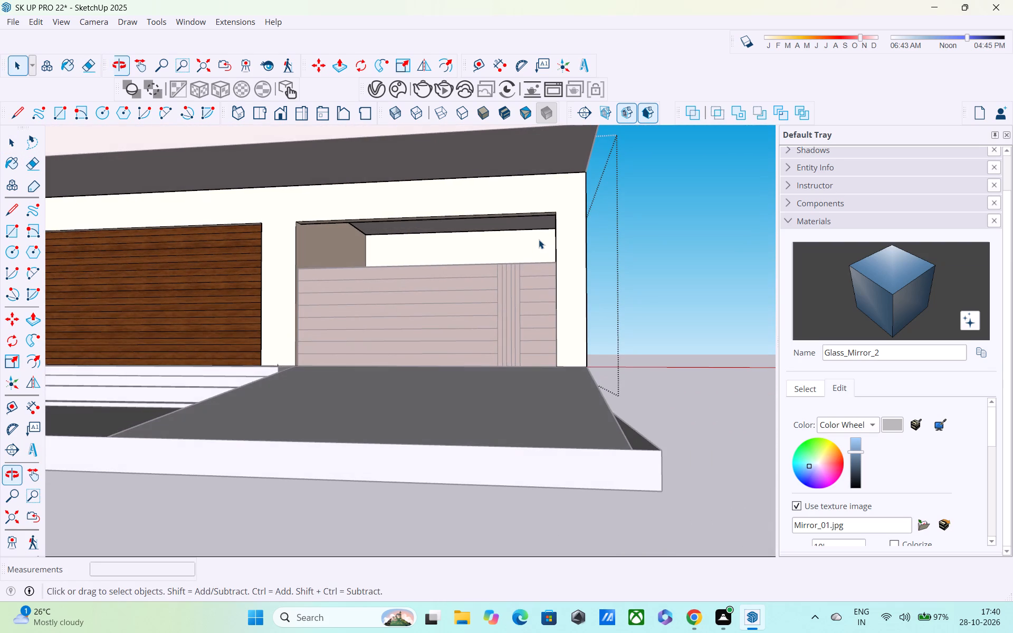
{"action": "middle_click_drag", "start_coordinate": [575, 254], "coordinate": [592, 260]}
{"action": "key", "text": "r"}
{"action": "middle_click_drag", "start_coordinate": [460, 247], "coordinate": [461, 255]}
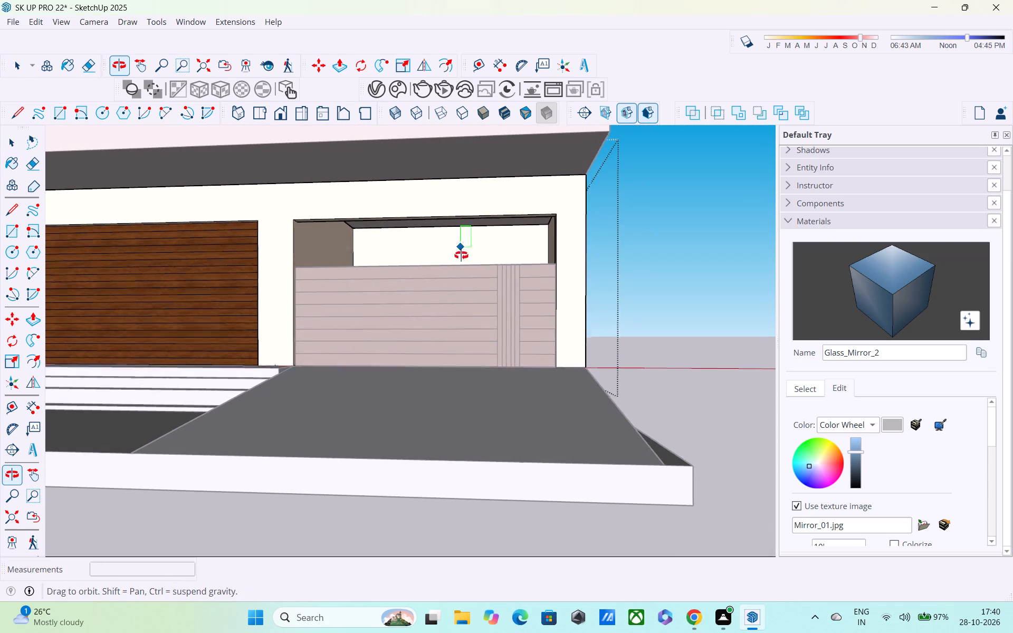
{"action": "middle_click_drag", "start_coordinate": [461, 255], "coordinate": [470, 274]}
{"action": "scroll", "coordinate": [440, 257], "scroll_direction": "up", "scroll_amount": 8}
{"action": "middle_click_drag", "start_coordinate": [429, 227], "coordinate": [435, 249]}
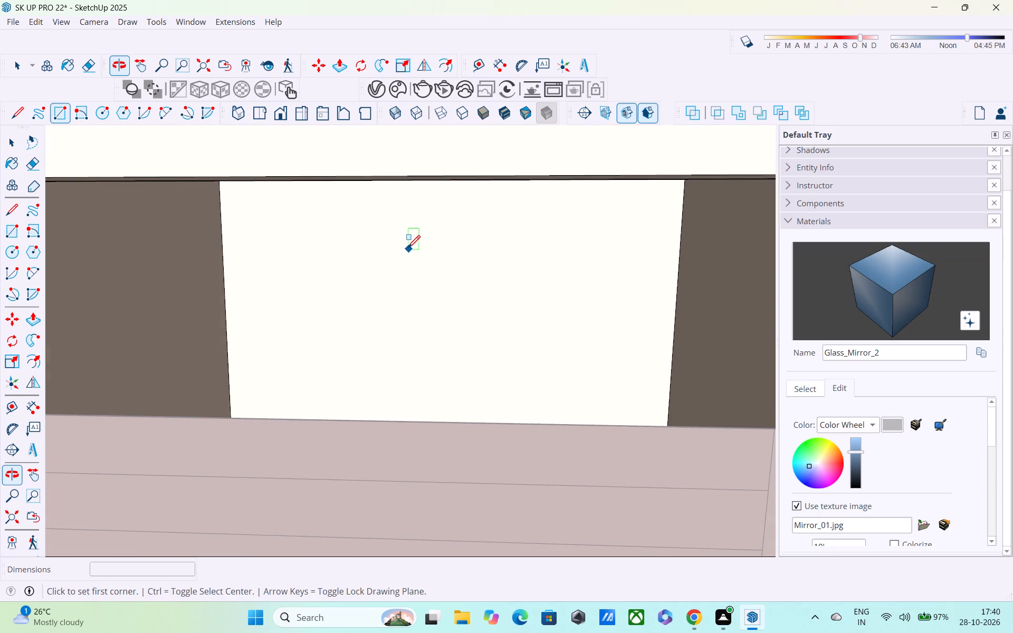
{"action": "scroll", "coordinate": [370, 241], "scroll_direction": "up", "scroll_amount": 2}
{"action": "middle_click_drag", "start_coordinate": [366, 231], "coordinate": [403, 262]}
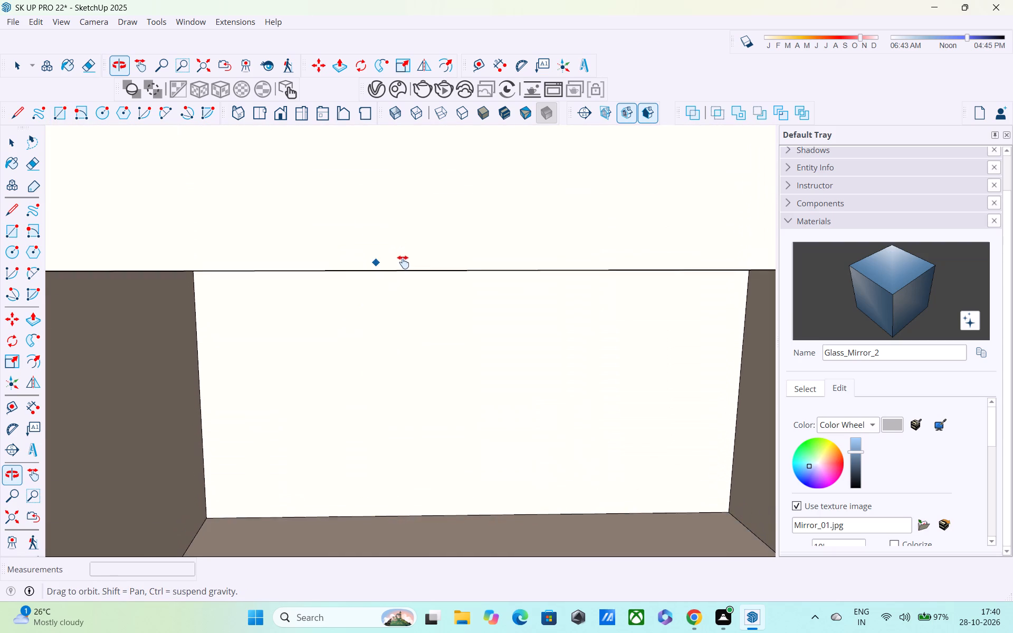
{"action": "middle_click_drag", "start_coordinate": [403, 262], "coordinate": [404, 263]}
{"action": "middle_click_drag", "start_coordinate": [397, 270], "coordinate": [400, 257]}
{"action": "scroll", "coordinate": [381, 311], "scroll_direction": "down", "scroll_amount": 1}
{"action": "middle_click_drag", "start_coordinate": [381, 311], "coordinate": [393, 281]}
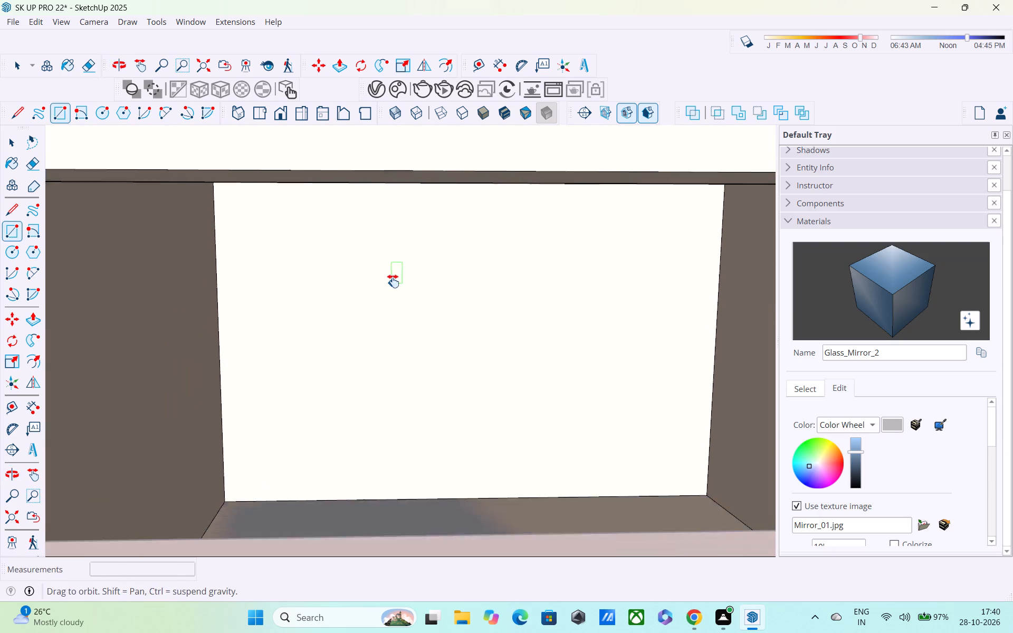
{"action": "middle_click_drag", "start_coordinate": [393, 281], "coordinate": [394, 280]}
{"action": "scroll", "coordinate": [384, 277], "scroll_direction": "up", "scroll_amount": 4}
{"action": "scroll", "coordinate": [378, 262], "scroll_direction": "down", "scroll_amount": 3}
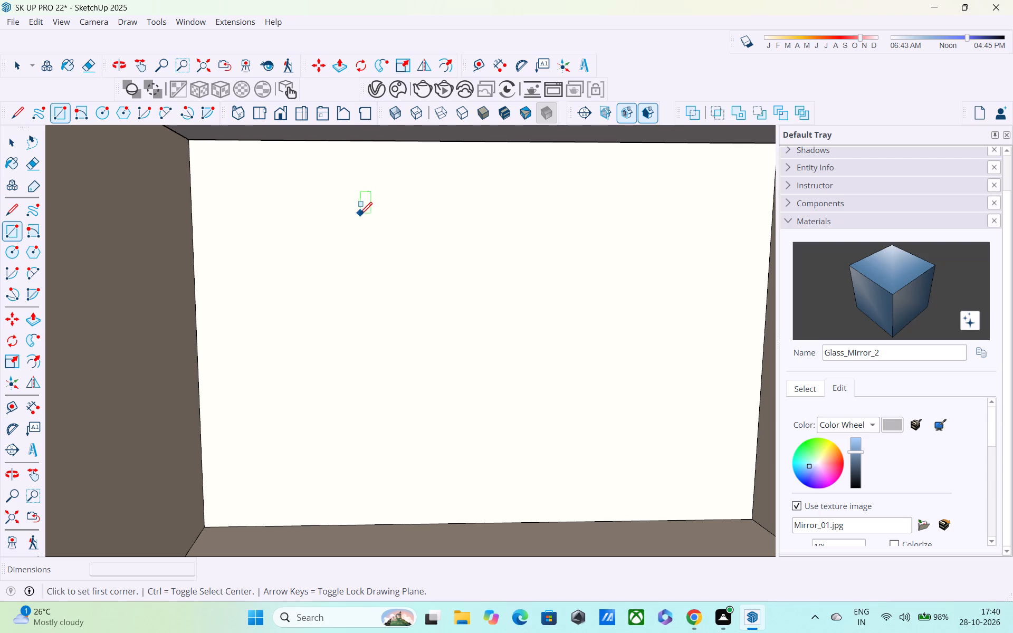
{"action": "left_click", "coordinate": [367, 206]}
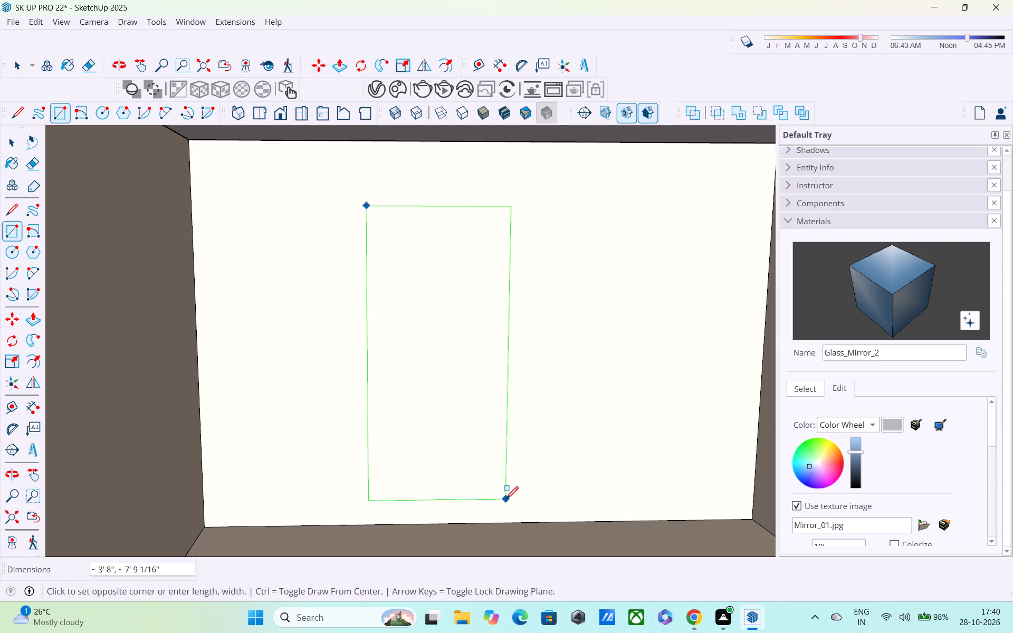
{"action": "left_click", "coordinate": [506, 500]}
Push/Pull the rectangle about 11 3/4" through the back wall, cutting out the doorway opening.
{"action": "key", "text": "space"}
{"action": "key", "text": "p"}
{"action": "left_click", "coordinate": [475, 433]}
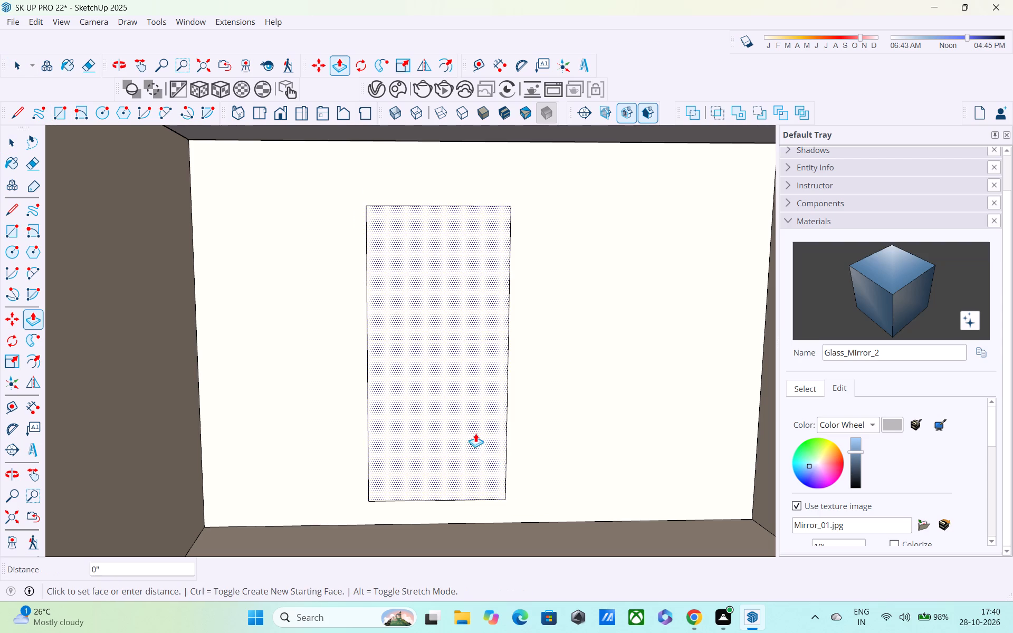
{"action": "left_click", "coordinate": [454, 365]}
{"action": "middle_click", "coordinate": [454, 367]}
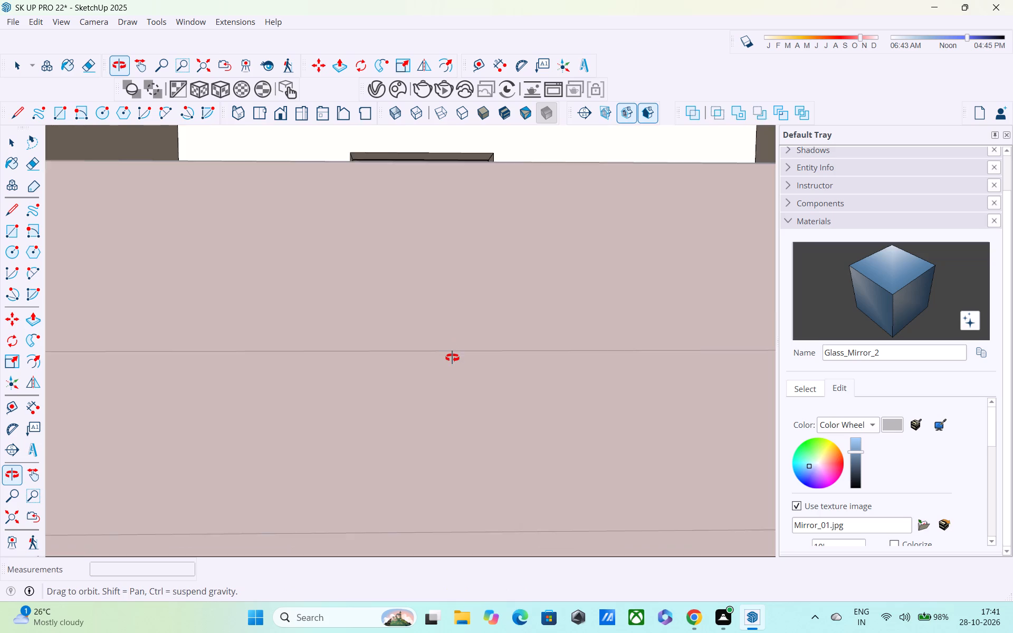
{"action": "scroll", "coordinate": [448, 354], "scroll_direction": "down", "scroll_amount": 3}
{"action": "middle_click_drag", "start_coordinate": [443, 349], "coordinate": [403, 305]}
{"action": "scroll", "coordinate": [449, 310], "scroll_direction": "up", "scroll_amount": 4}
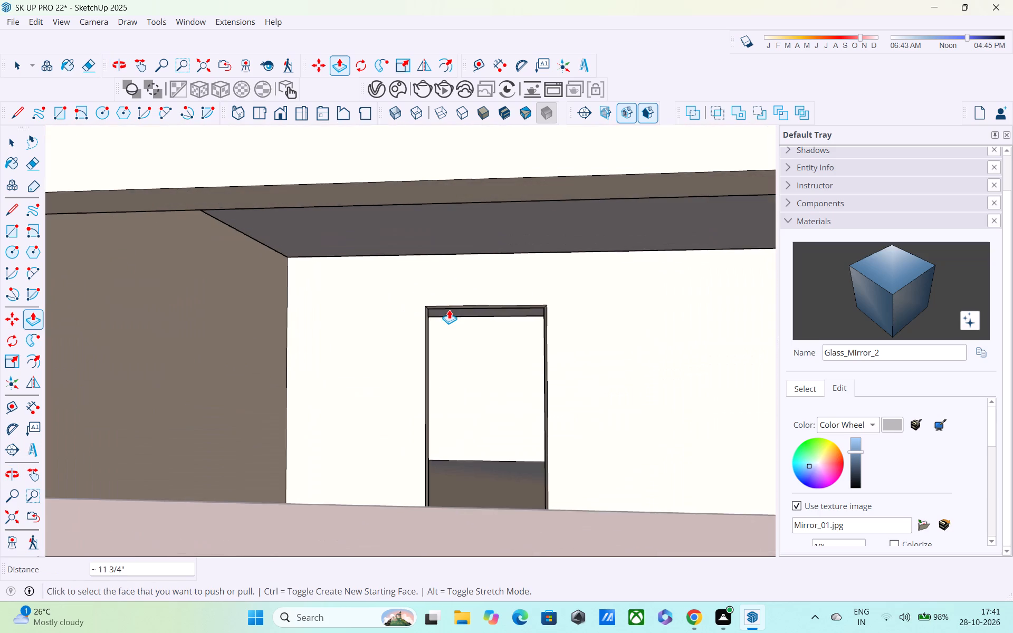
{"action": "scroll", "coordinate": [449, 310], "scroll_direction": "up", "scroll_amount": 3}
{"action": "middle_click_drag", "start_coordinate": [444, 308], "coordinate": [393, 285]}
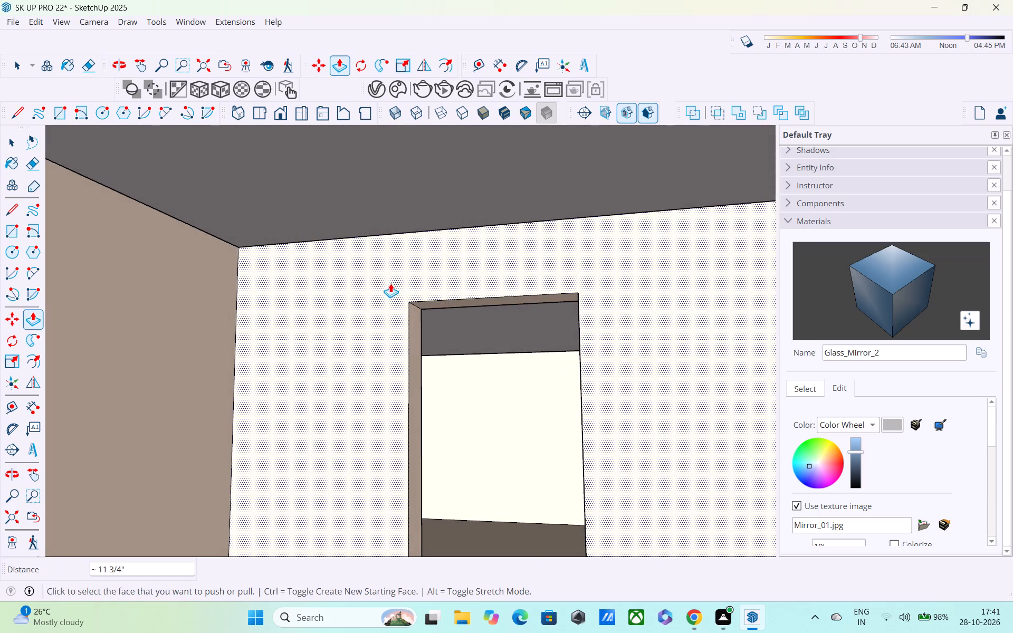
Draw a rectangle filling the doorway at mid-thickness, between the midpoints of the reveal's opposite corner edges, as a door panel.
{"action": "key", "text": "e"}
{"action": "key", "text": "r"}
{"action": "scroll", "coordinate": [424, 287], "scroll_direction": "up", "scroll_amount": 3}
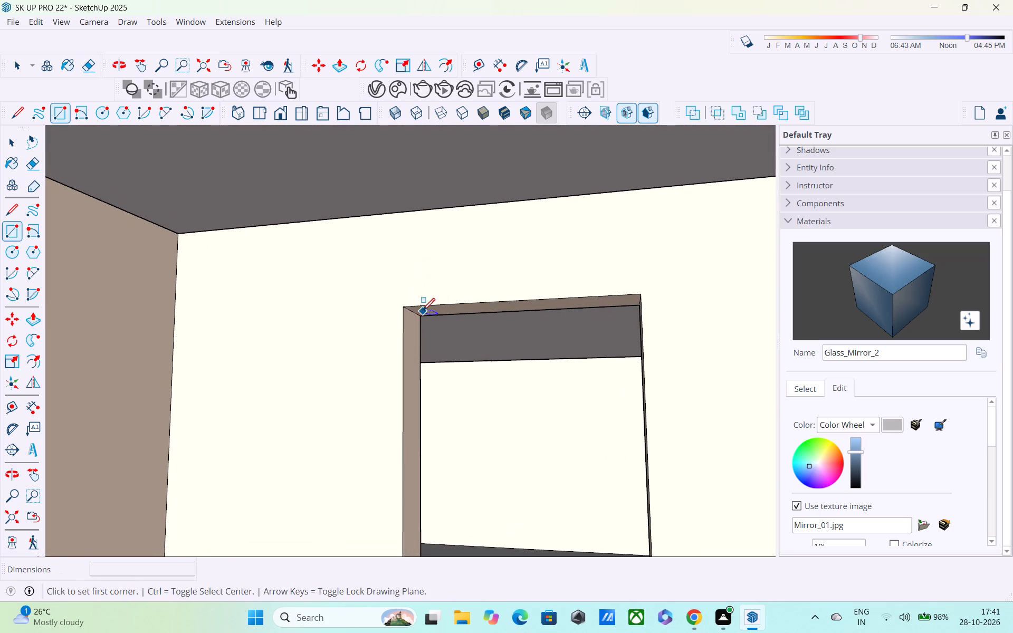
{"action": "scroll", "coordinate": [415, 315], "scroll_direction": "up", "scroll_amount": 4}
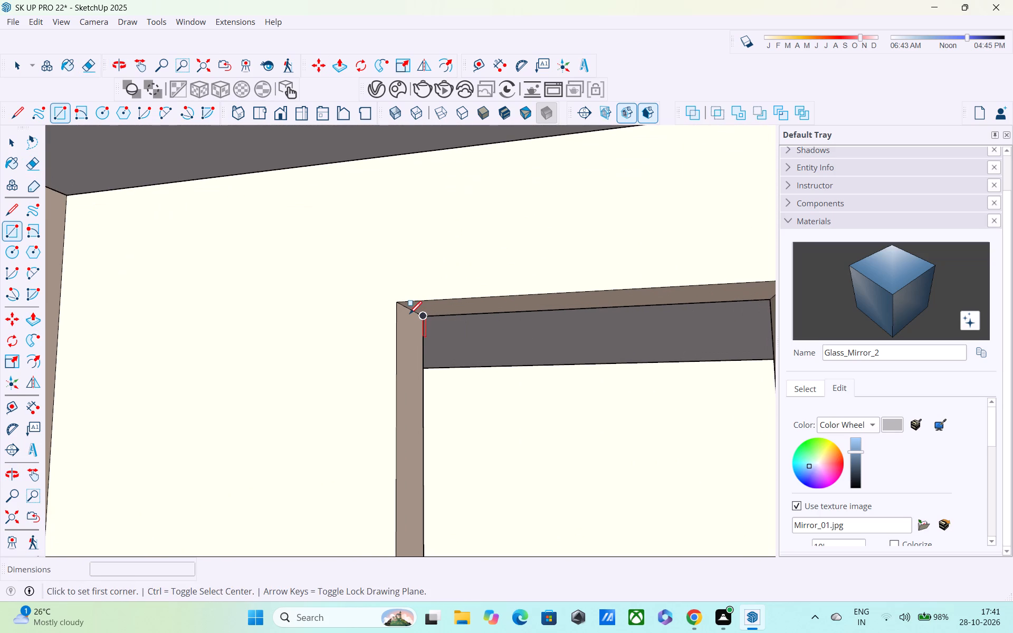
{"action": "left_click", "coordinate": [413, 313]}
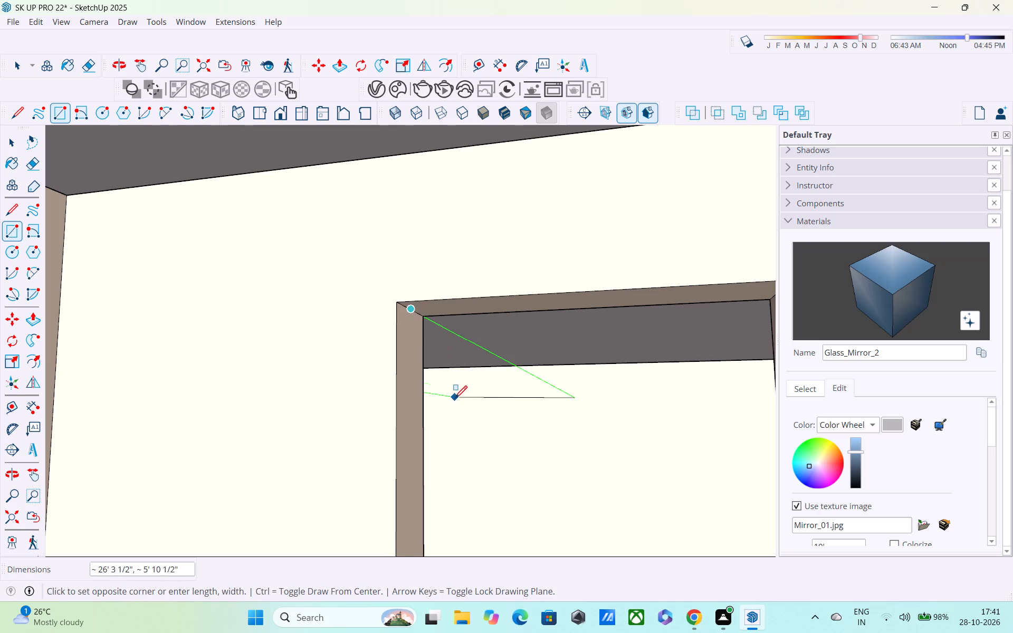
{"action": "middle_click_drag", "start_coordinate": [455, 403], "coordinate": [432, 334], "text": "shift"}
{"action": "scroll", "coordinate": [432, 336], "scroll_direction": "down", "scroll_amount": 5}
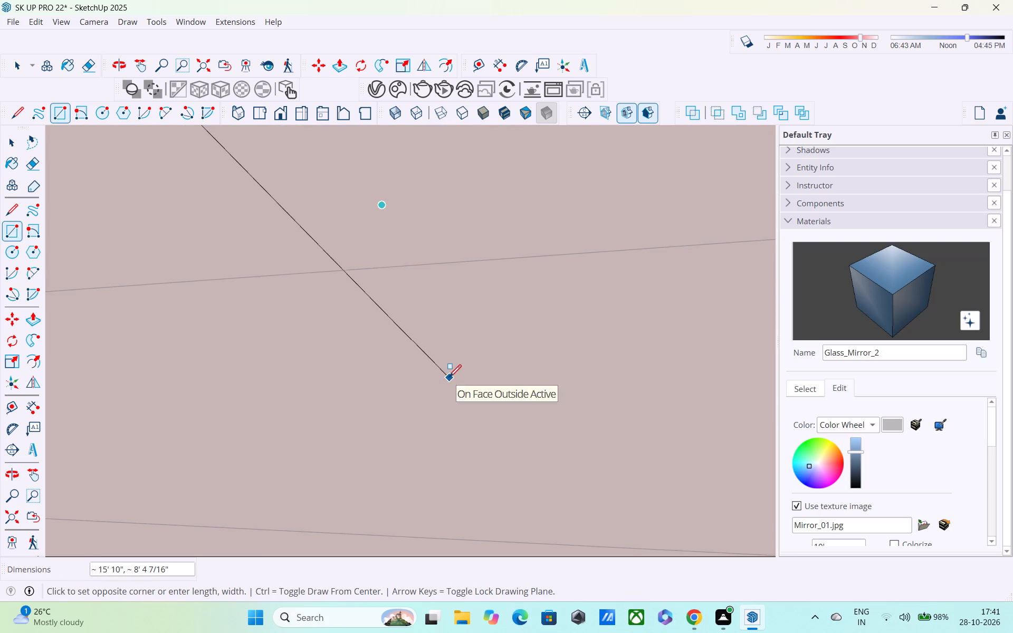
{"action": "middle_click_drag", "start_coordinate": [449, 379], "coordinate": [471, 452], "text": "shift"}
{"action": "scroll", "coordinate": [416, 373], "scroll_direction": "down", "scroll_amount": 2}
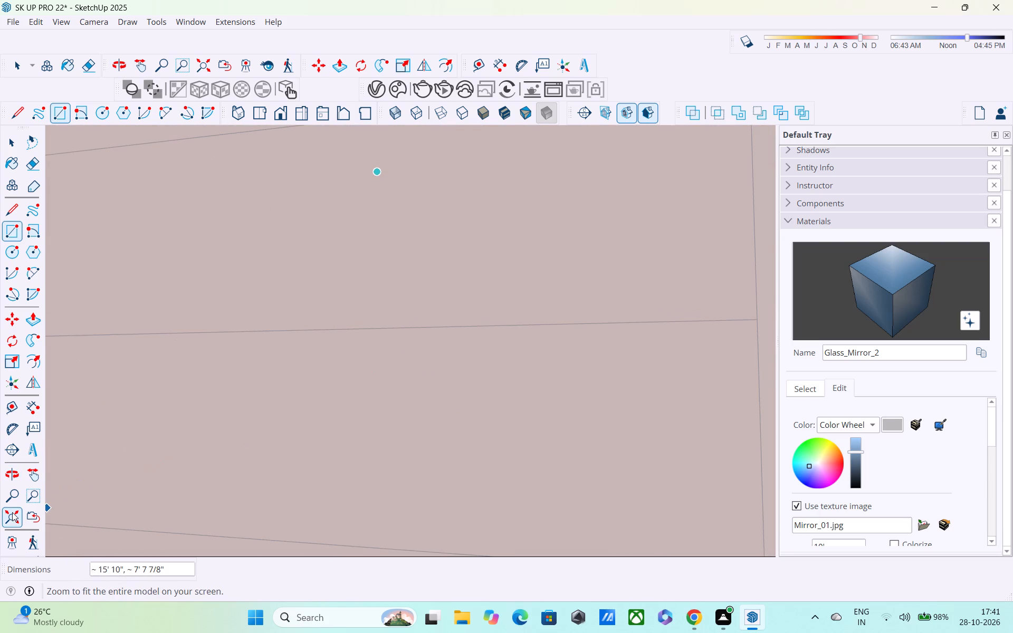
{"action": "left_click", "coordinate": [12, 512]}
{"action": "middle_click_drag", "start_coordinate": [359, 359], "coordinate": [437, 398]}
{"action": "scroll", "coordinate": [505, 376], "scroll_direction": "up", "scroll_amount": 10}
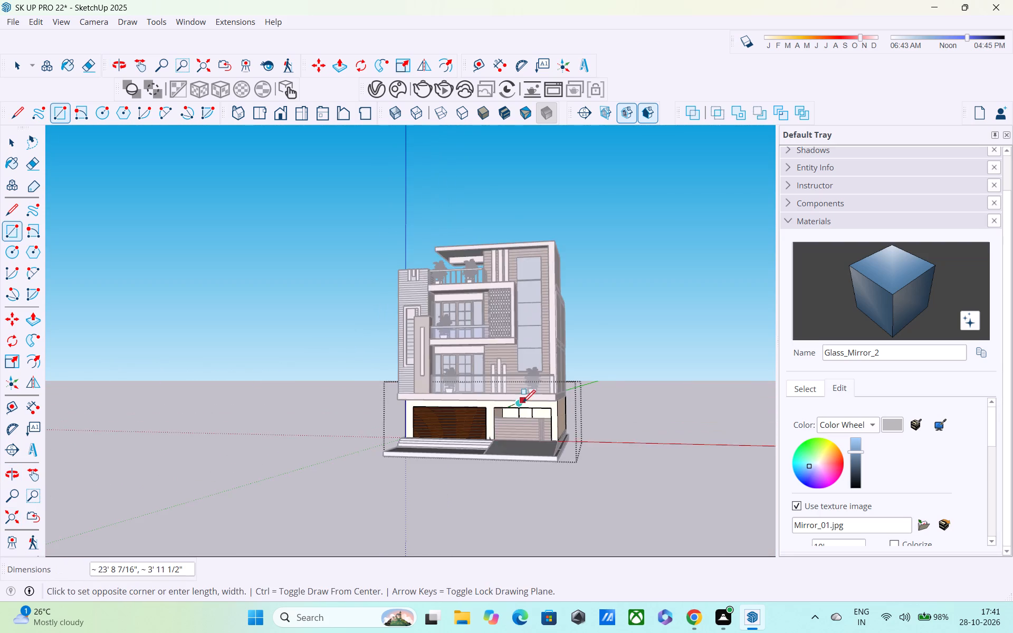
{"action": "scroll", "coordinate": [523, 404], "scroll_direction": "up", "scroll_amount": 20}
{"action": "scroll", "coordinate": [523, 404], "scroll_direction": "up", "scroll_amount": 1}
{"action": "middle_click_drag", "start_coordinate": [531, 413], "coordinate": [522, 376]}
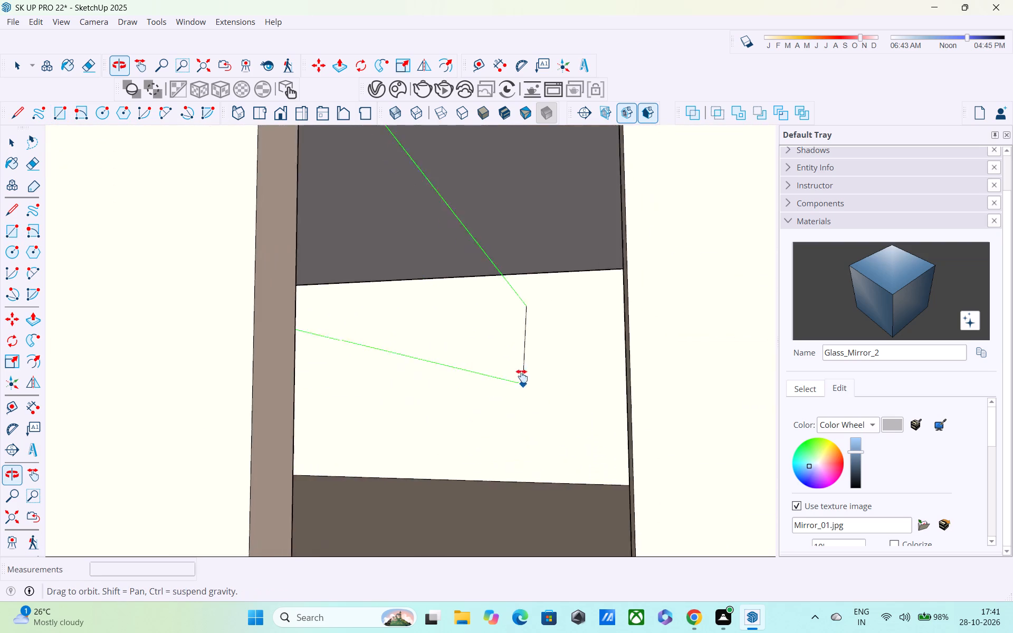
{"action": "middle_click_drag", "start_coordinate": [522, 376], "coordinate": [520, 333]}
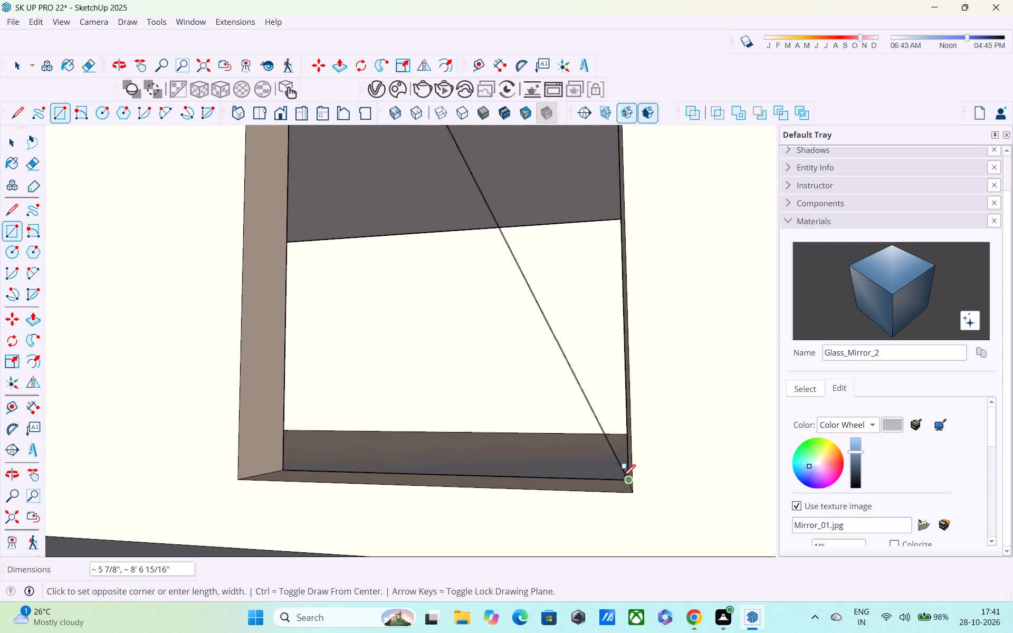
{"action": "middle_click_drag", "start_coordinate": [625, 483], "coordinate": [728, 488]}
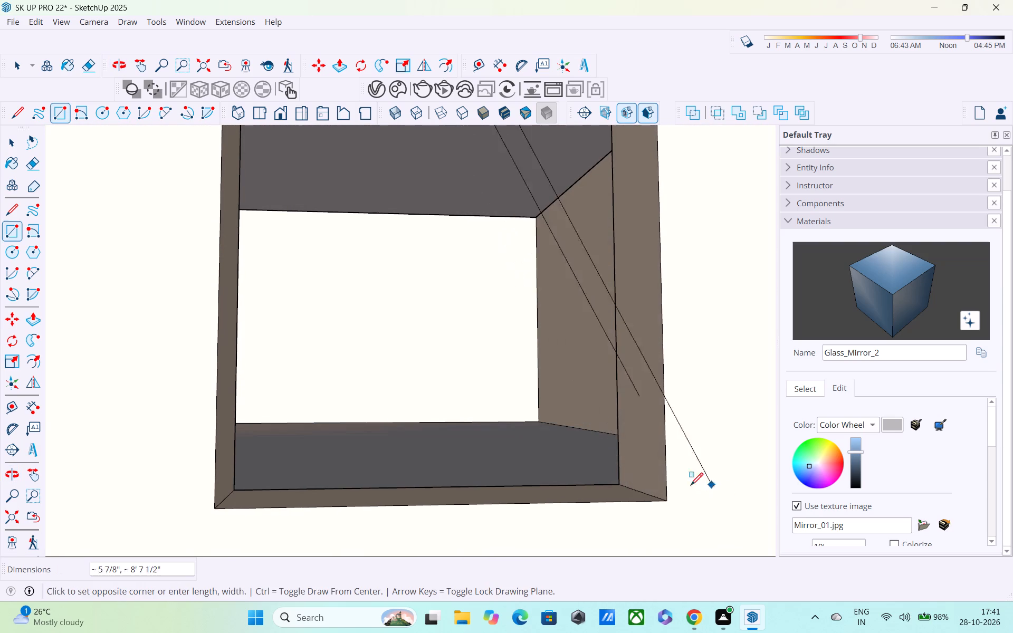
{"action": "left_click", "coordinate": [644, 491]}
{"action": "scroll", "coordinate": [597, 485], "scroll_direction": "down", "scroll_amount": 4}
{"action": "middle_click_drag", "start_coordinate": [571, 477], "coordinate": [511, 463]}
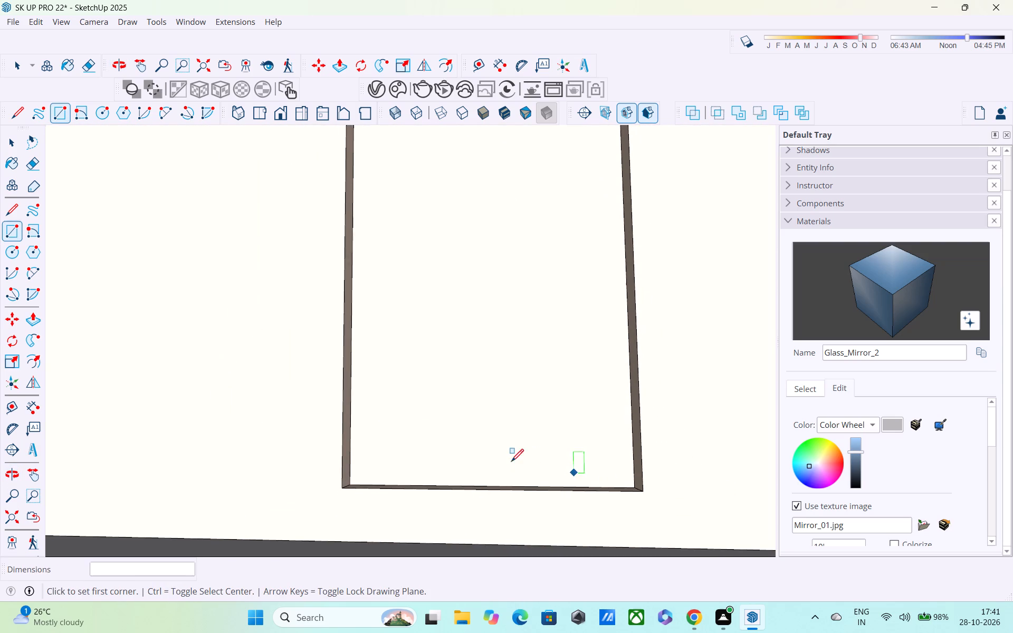
Paint the door panel with the Wood_Veneer_15_1K material from the Wood collection.
{"action": "left_click", "coordinate": [803, 388]}
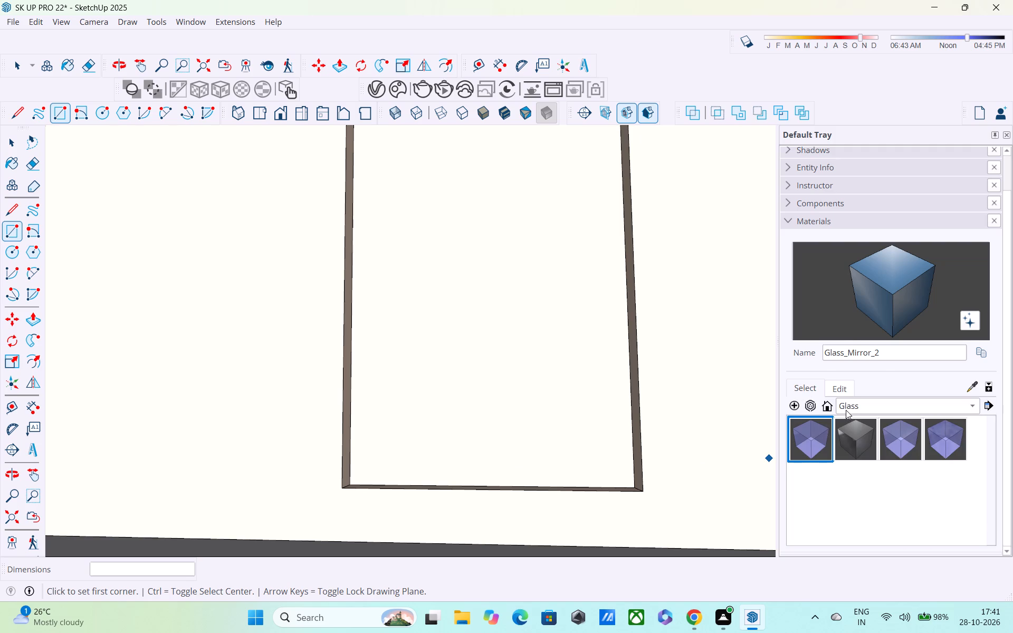
{"action": "left_click", "coordinate": [846, 410]}
{"action": "left_click", "coordinate": [838, 517]}
{"action": "left_click", "coordinate": [856, 483]}
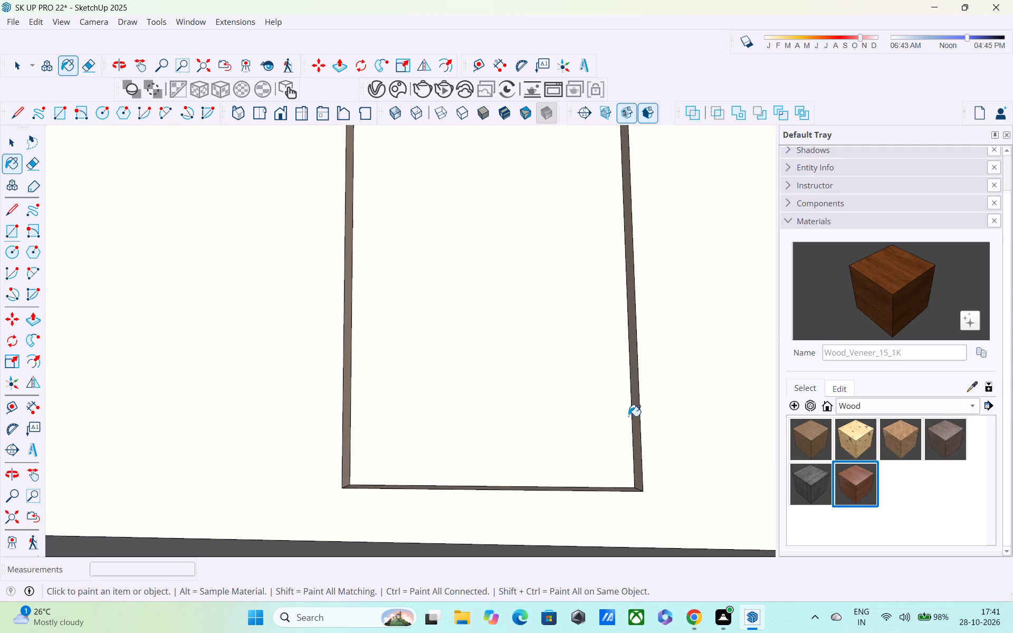
{"action": "left_click", "coordinate": [582, 391]}
Paint both side reveals of the doorway with Wood_Veneer_15_1K.
{"action": "scroll", "coordinate": [577, 385], "scroll_direction": "down", "scroll_amount": 4}
{"action": "middle_click_drag", "start_coordinate": [577, 384], "coordinate": [515, 442]}
{"action": "scroll", "coordinate": [493, 425], "scroll_direction": "down", "scroll_amount": 6}
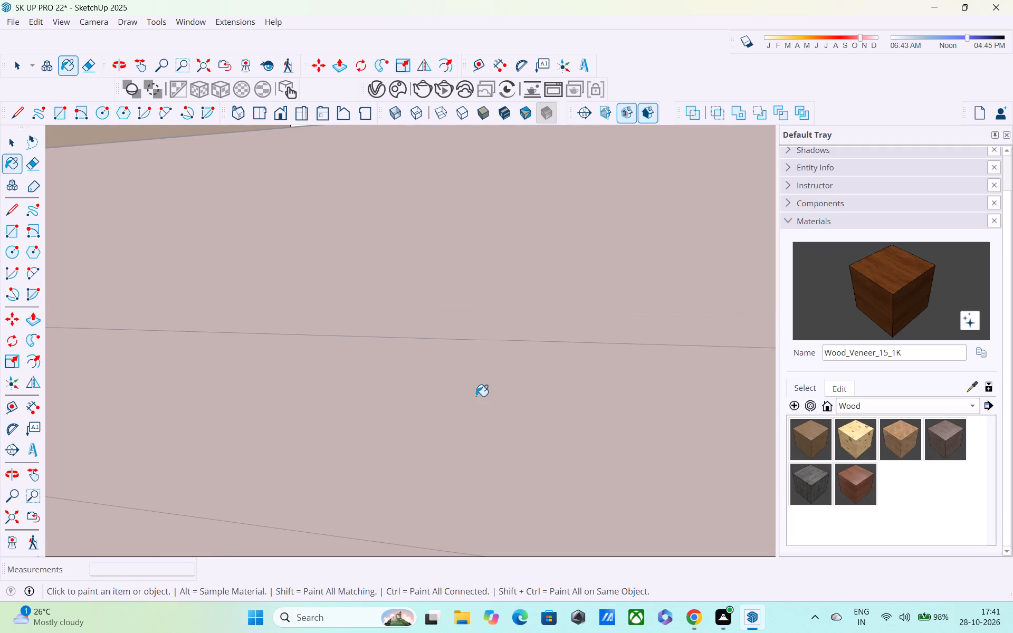
{"action": "left_click", "coordinate": [13, 519]}
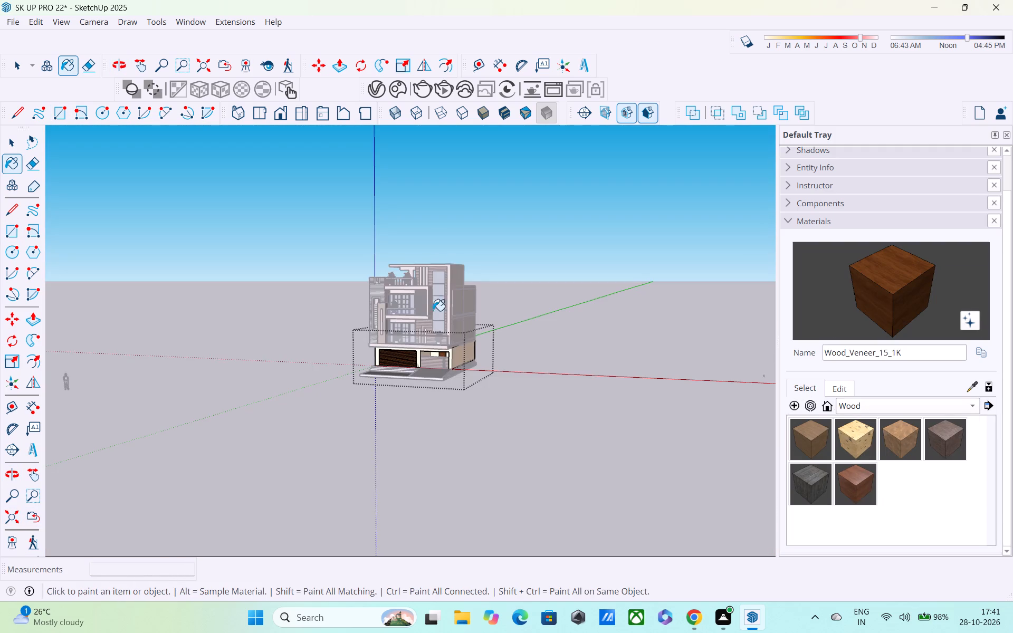
{"action": "scroll", "coordinate": [423, 351], "scroll_direction": "up", "scroll_amount": 10}
{"action": "scroll", "coordinate": [455, 357], "scroll_direction": "up", "scroll_amount": 20}
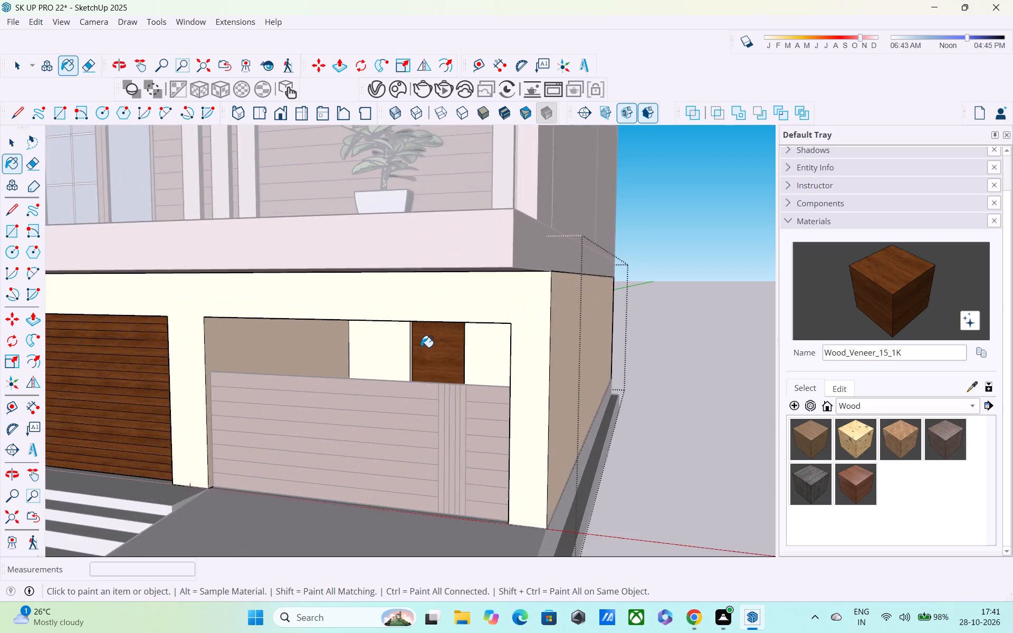
{"action": "scroll", "coordinate": [421, 347], "scroll_direction": "up", "scroll_amount": 2}
{"action": "middle_click_drag", "start_coordinate": [419, 346], "coordinate": [402, 311]}
{"action": "scroll", "coordinate": [408, 309], "scroll_direction": "up", "scroll_amount": 4}
{"action": "left_click", "coordinate": [420, 318]}
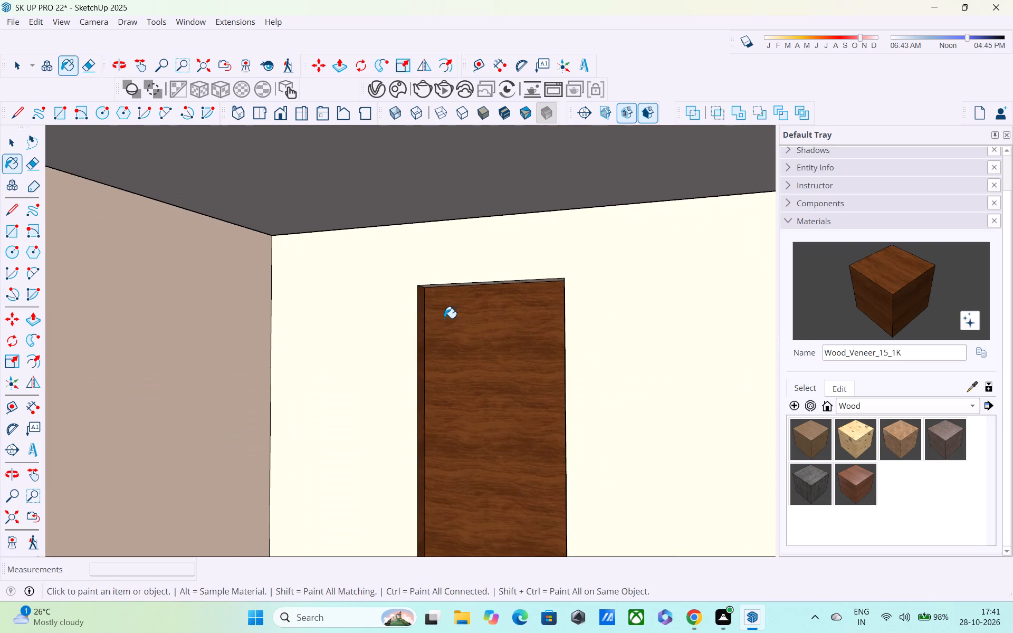
{"action": "middle_click_drag", "start_coordinate": [552, 325], "coordinate": [725, 324]}
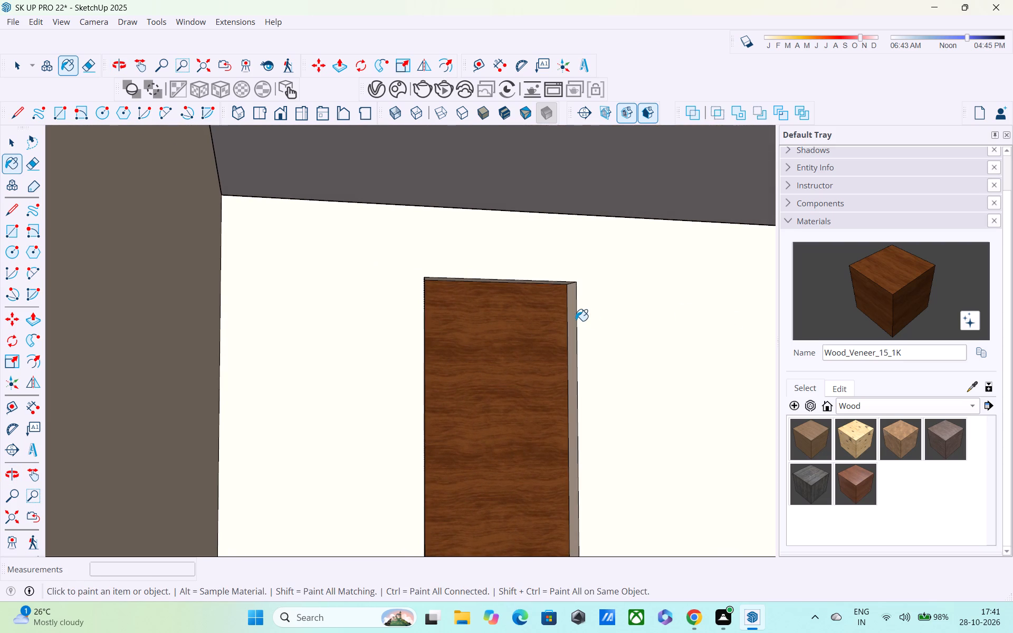
{"action": "left_click", "coordinate": [573, 316]}
Paint the top and bottom reveals of the doorway with Wood_Veneer_15_1K, undoing the stray paint application.
{"action": "middle_click_drag", "start_coordinate": [555, 279], "coordinate": [555, 211]}
{"action": "left_click", "coordinate": [541, 223]}
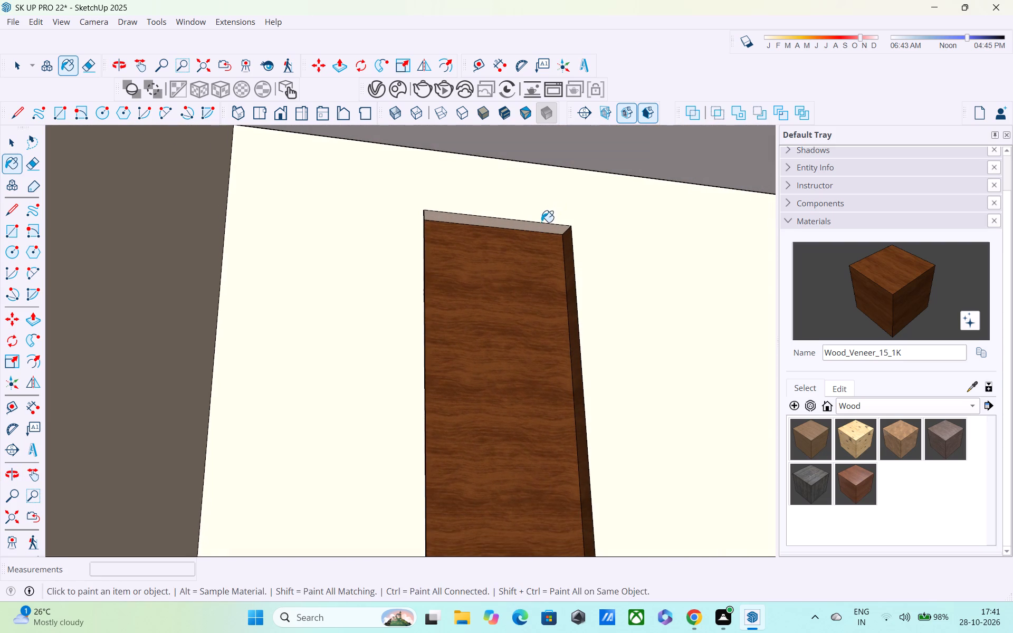
{"action": "key", "text": "ctrl+z"}
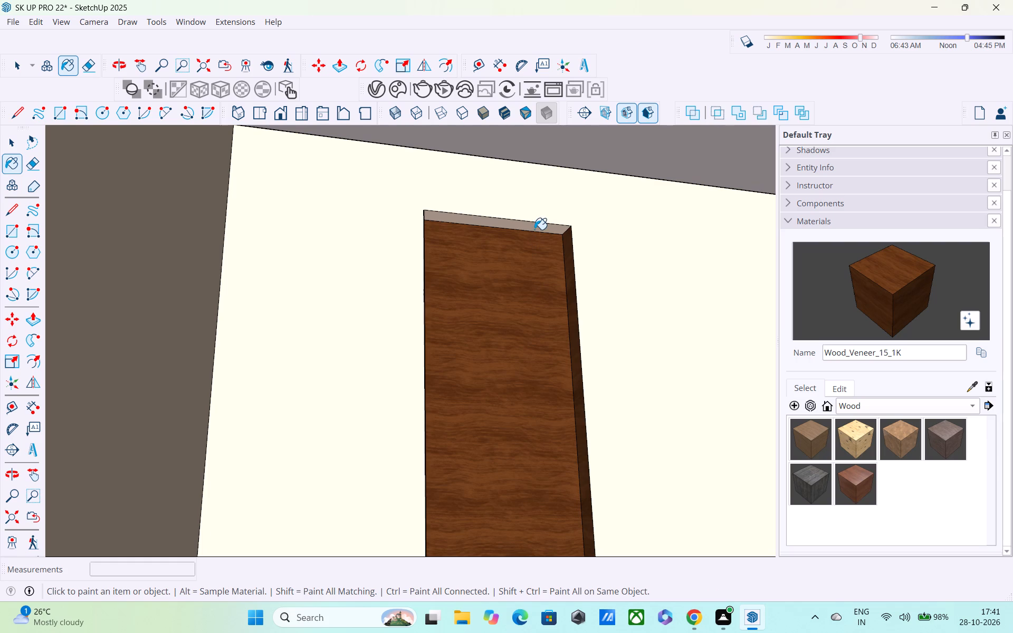
{"action": "left_click", "coordinate": [534, 229]}
{"action": "middle_click_drag", "start_coordinate": [517, 289], "coordinate": [517, 275], "text": "shift"}
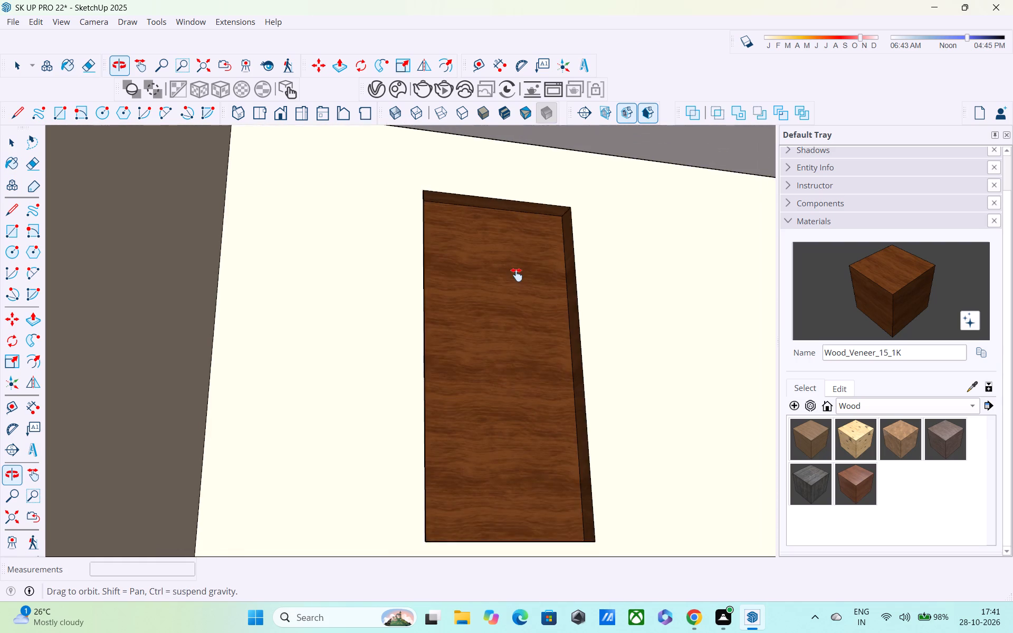
{"action": "middle_click_drag", "start_coordinate": [517, 275], "coordinate": [513, 296], "text": "shift"}
{"action": "middle_click_drag", "start_coordinate": [513, 296], "coordinate": [510, 234], "text": "shift"}
{"action": "middle_click_drag", "start_coordinate": [531, 306], "coordinate": [531, 419], "text": "shift"}
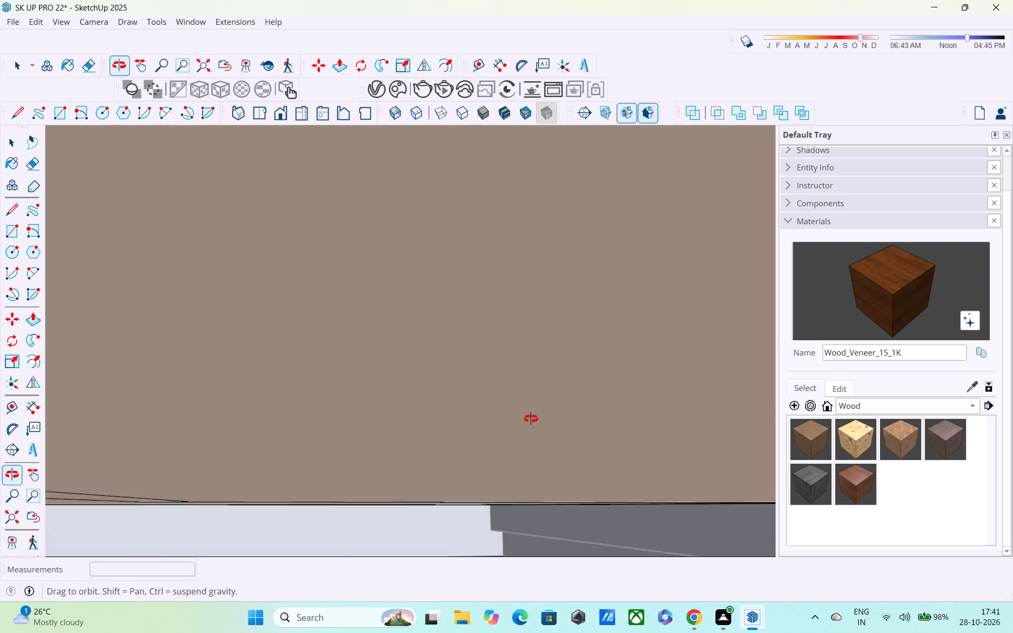
{"action": "middle_click_drag", "start_coordinate": [531, 419], "coordinate": [519, 474], "text": "shift"}
{"action": "middle_click_drag", "start_coordinate": [515, 331], "coordinate": [454, 415]}
{"action": "scroll", "coordinate": [506, 319], "scroll_direction": "up", "scroll_amount": 3}
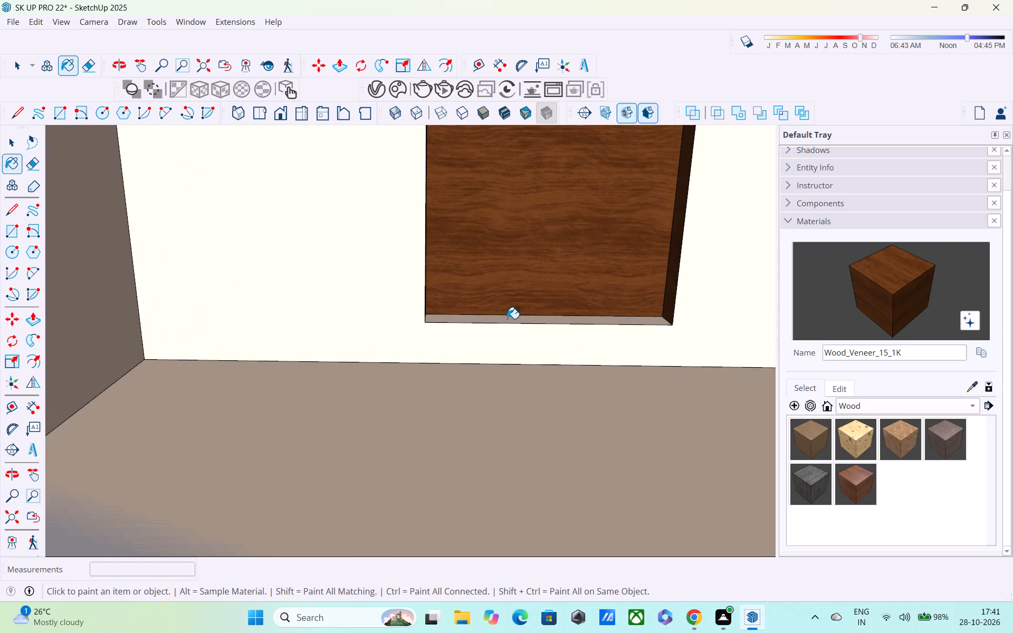
{"action": "left_click", "coordinate": [507, 319]}
Paint the back wall around the door with the Plywood_01_1K2 material.
{"action": "left_click", "coordinate": [808, 438]}
{"action": "left_click", "coordinate": [288, 291]}
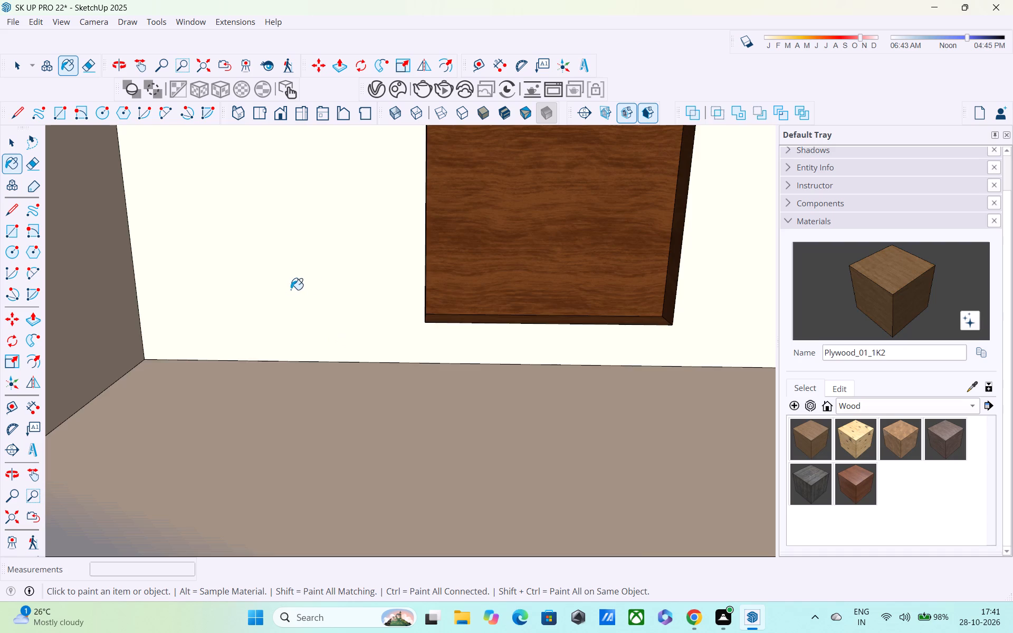
{"action": "scroll", "coordinate": [422, 284], "scroll_direction": "down", "scroll_amount": 4}
{"action": "scroll", "coordinate": [481, 274], "scroll_direction": "down", "scroll_amount": 8}
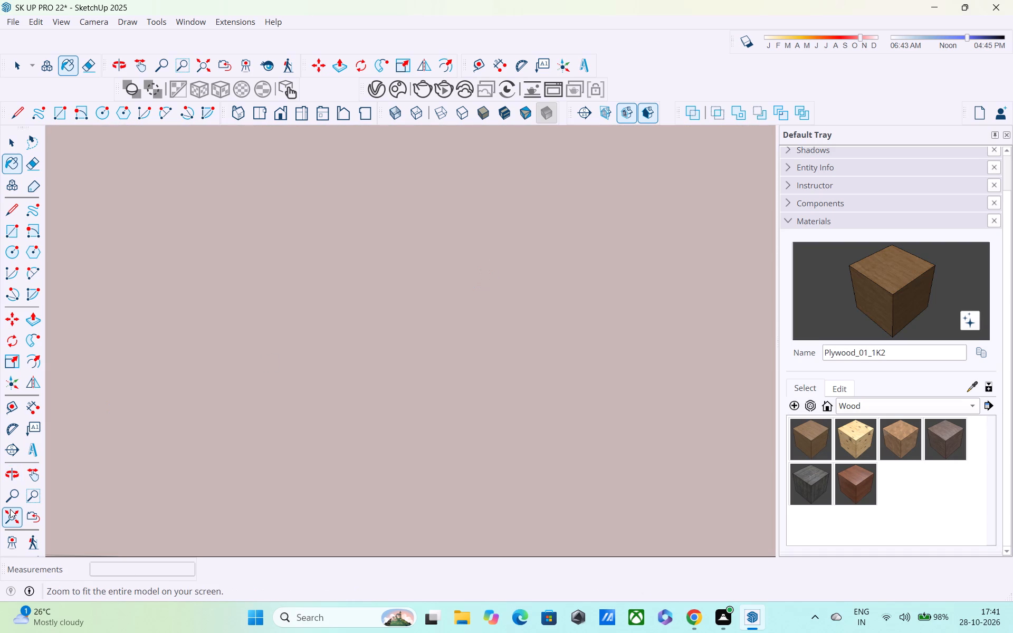
Bring the whole house into view and close the ground-floor group that is open for editing.
{"action": "left_click", "coordinate": [10, 510]}
{"action": "scroll", "coordinate": [392, 271], "scroll_direction": "down", "scroll_amount": 2}
{"action": "middle_click_drag", "start_coordinate": [518, 314], "coordinate": [456, 228]}
{"action": "scroll", "coordinate": [456, 228], "scroll_direction": "up", "scroll_amount": 1}
{"action": "key", "text": "space"}
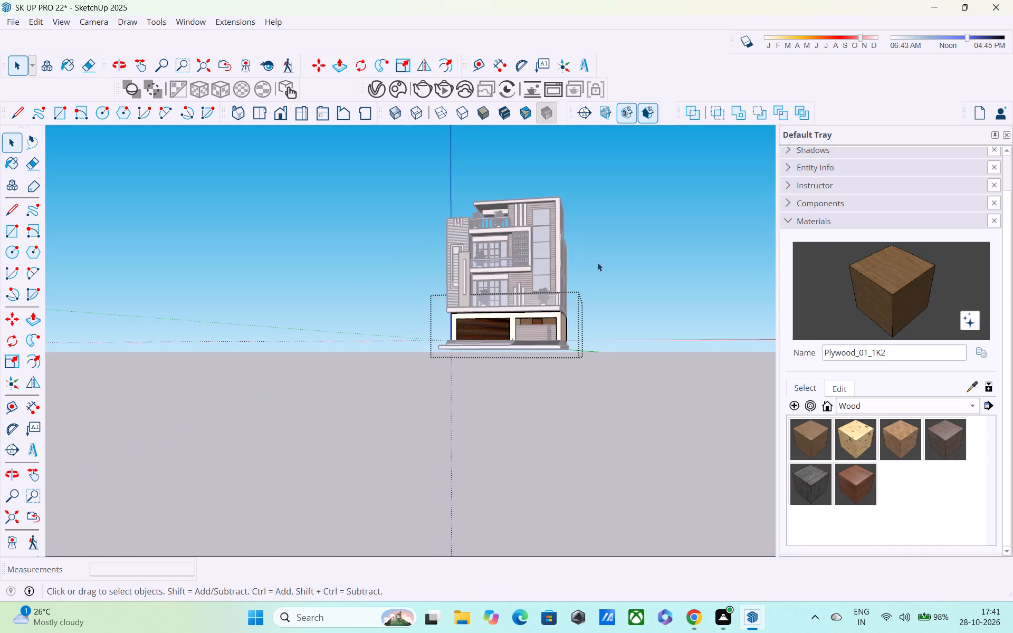
{"action": "scroll", "coordinate": [576, 292], "scroll_direction": "down", "scroll_amount": 1}
{"action": "scroll", "coordinate": [571, 295], "scroll_direction": "up", "scroll_amount": 11}
{"action": "key", "text": "space"}
{"action": "left_click", "coordinate": [645, 267]}
Examine the house's front from several angles, checking the garage bay behind the gate, the entrance steps and the forecourt.
{"action": "scroll", "coordinate": [421, 346], "scroll_direction": "down", "scroll_amount": 1}
{"action": "scroll", "coordinate": [421, 346], "scroll_direction": "up", "scroll_amount": 6}
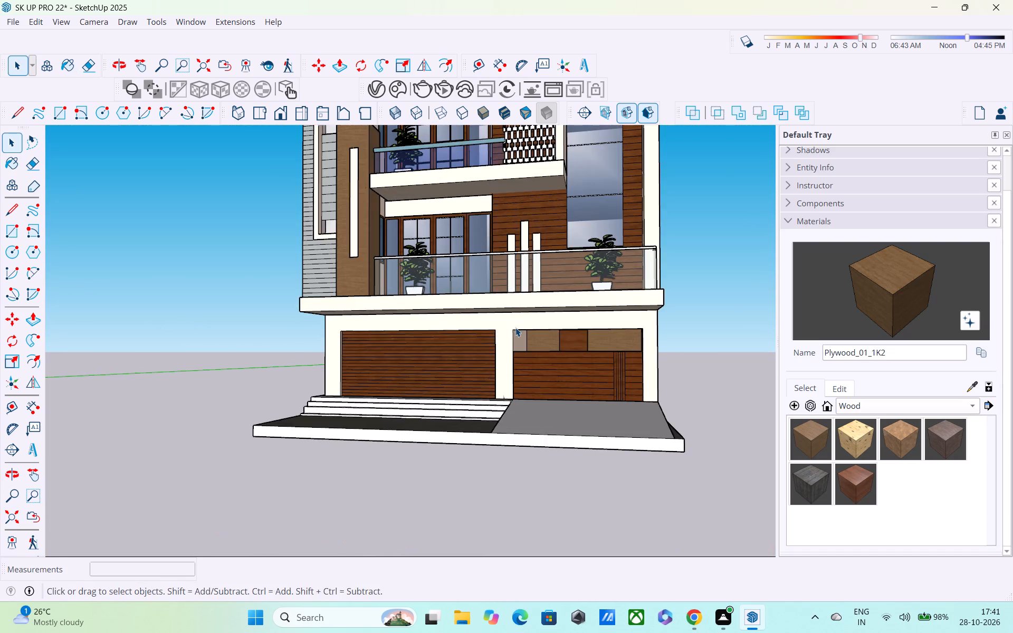
{"action": "scroll", "coordinate": [515, 328], "scroll_direction": "up", "scroll_amount": 4}
{"action": "middle_click_drag", "start_coordinate": [525, 330], "coordinate": [456, 307]}
{"action": "scroll", "coordinate": [457, 307], "scroll_direction": "up", "scroll_amount": 1}
{"action": "scroll", "coordinate": [450, 311], "scroll_direction": "down", "scroll_amount": 4}
{"action": "middle_click_drag", "start_coordinate": [570, 378], "coordinate": [505, 406]}
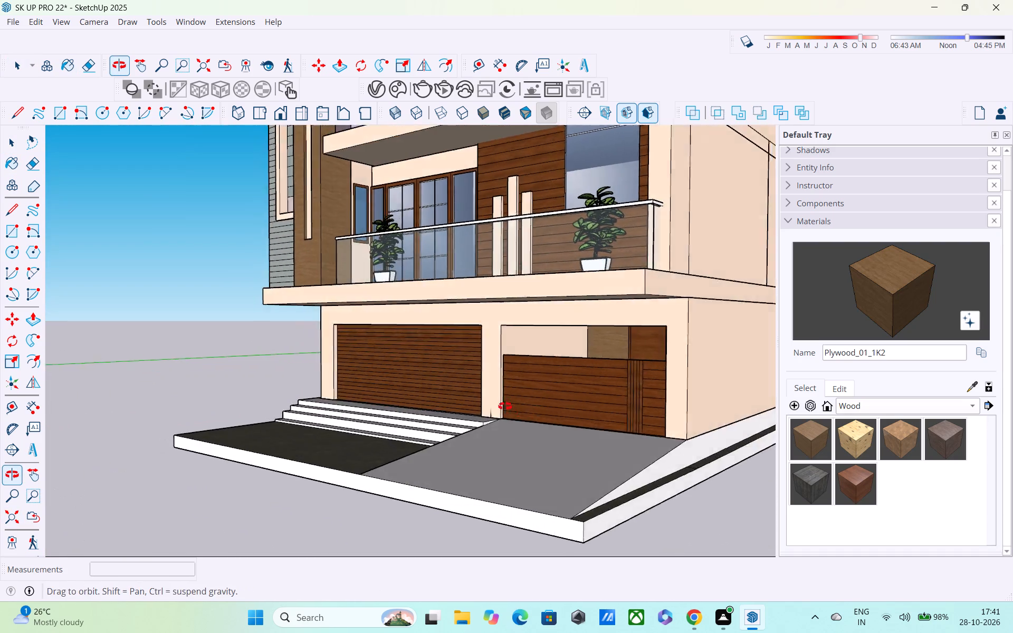
{"action": "middle_click_drag", "start_coordinate": [505, 406], "coordinate": [498, 398]}
{"action": "scroll", "coordinate": [496, 391], "scroll_direction": "up", "scroll_amount": 1}
{"action": "scroll", "coordinate": [496, 387], "scroll_direction": "down", "scroll_amount": 5}
{"action": "middle_click_drag", "start_coordinate": [595, 387], "coordinate": [711, 367]}
{"action": "scroll", "coordinate": [543, 389], "scroll_direction": "up", "scroll_amount": 3}
{"action": "scroll", "coordinate": [543, 385], "scroll_direction": "down", "scroll_amount": 2}
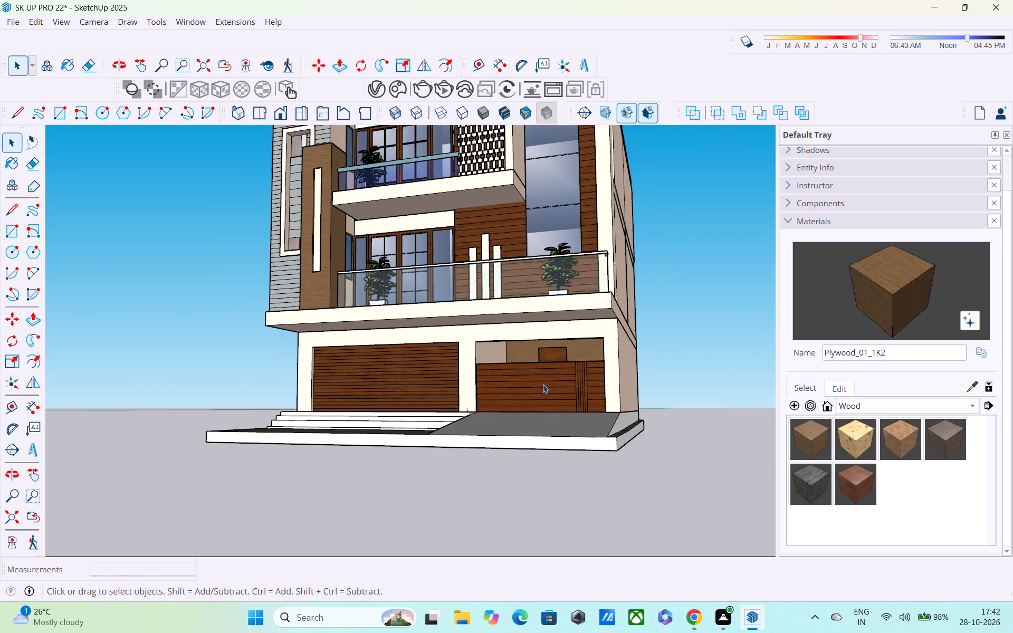
{"action": "middle_click_drag", "start_coordinate": [543, 384], "coordinate": [562, 407]}
{"action": "scroll", "coordinate": [562, 407], "scroll_direction": "up", "scroll_amount": 1}
{"action": "scroll", "coordinate": [562, 405], "scroll_direction": "down", "scroll_amount": 1}
{"action": "middle_click_drag", "start_coordinate": [562, 405], "coordinate": [486, 424]}
{"action": "middle_click_drag", "start_coordinate": [477, 408], "coordinate": [472, 447]}
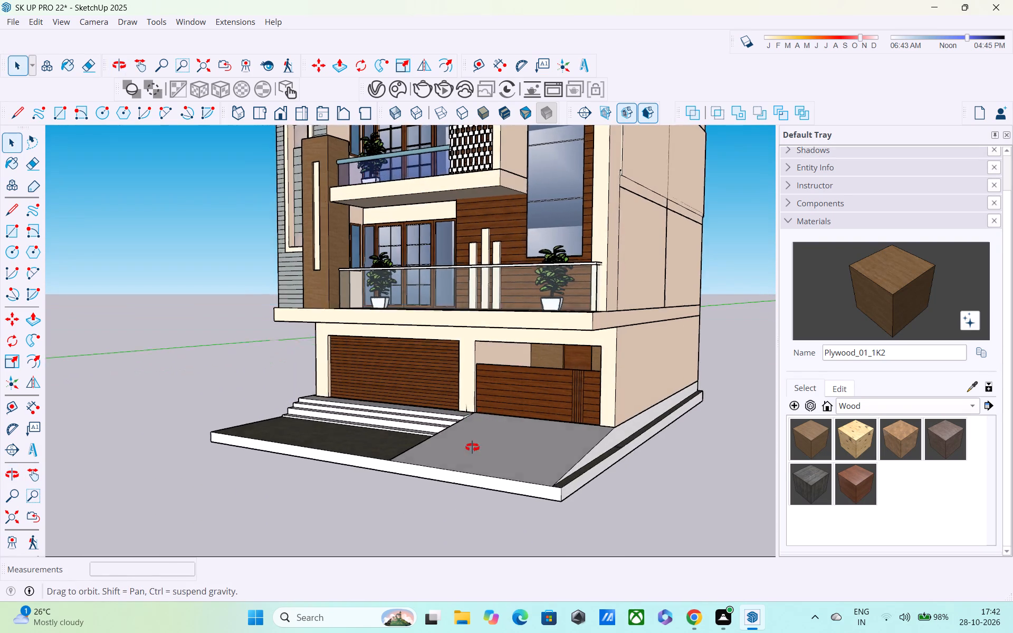
{"action": "middle_click_drag", "start_coordinate": [472, 447], "coordinate": [575, 482]}
{"action": "scroll", "coordinate": [435, 428], "scroll_direction": "up", "scroll_amount": 4}
{"action": "middle_click_drag", "start_coordinate": [398, 442], "coordinate": [380, 459]}
{"action": "scroll", "coordinate": [365, 490], "scroll_direction": "up", "scroll_amount": 4}
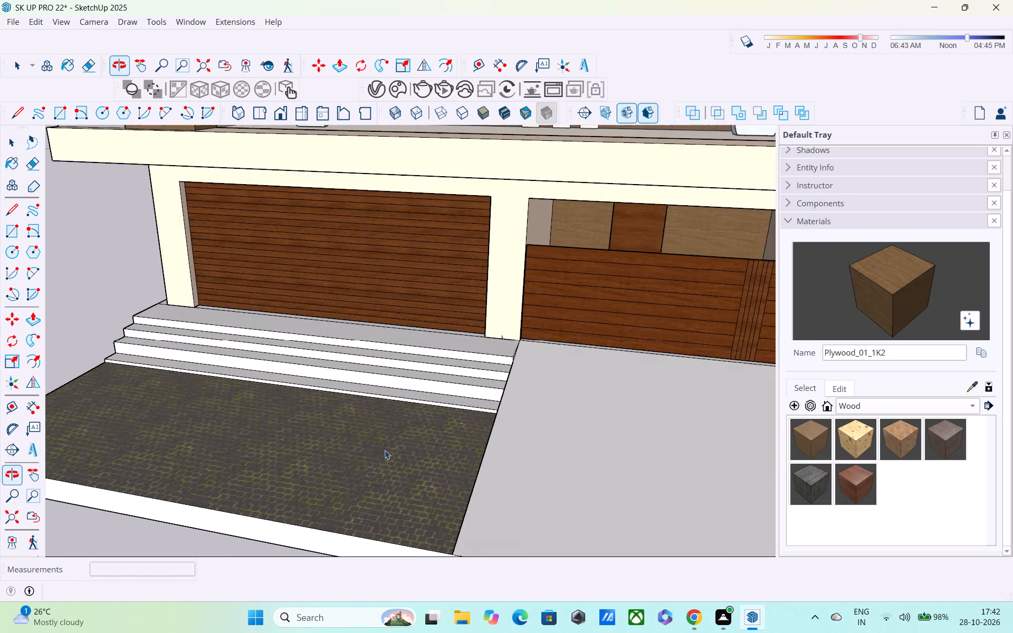
{"action": "scroll", "coordinate": [385, 448], "scroll_direction": "up", "scroll_amount": 1}
{"action": "middle_click_drag", "start_coordinate": [386, 443], "coordinate": [403, 412]}
{"action": "scroll", "coordinate": [405, 407], "scroll_direction": "down", "scroll_amount": 6}
{"action": "middle_click_drag", "start_coordinate": [412, 413], "coordinate": [364, 366], "text": "shift"}
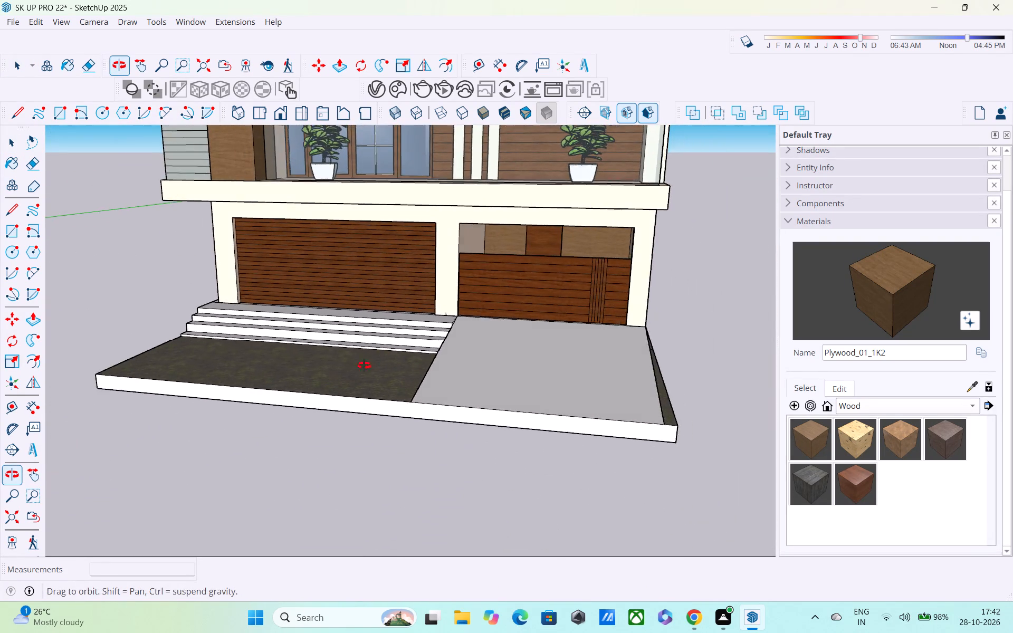
{"action": "middle_click_drag", "start_coordinate": [364, 366], "coordinate": [319, 372], "text": "shift"}
{"action": "scroll", "coordinate": [319, 370], "scroll_direction": "up", "scroll_amount": 1}
{"action": "scroll", "coordinate": [319, 370], "scroll_direction": "down", "scroll_amount": 8}
{"action": "middle_click_drag", "start_coordinate": [353, 359], "coordinate": [377, 439]}
{"action": "scroll", "coordinate": [377, 425], "scroll_direction": "down", "scroll_amount": 4}
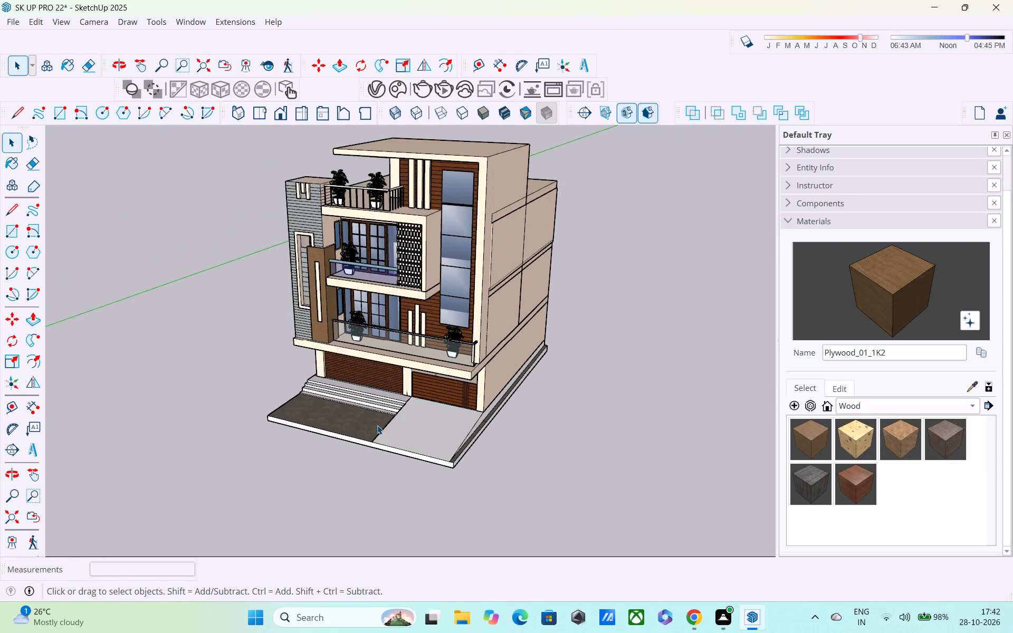
{"action": "middle_click_drag", "start_coordinate": [379, 417], "coordinate": [387, 373], "text": "shift"}
Save the house model under its existing file name.
{"action": "key", "text": "ctrl+s"}
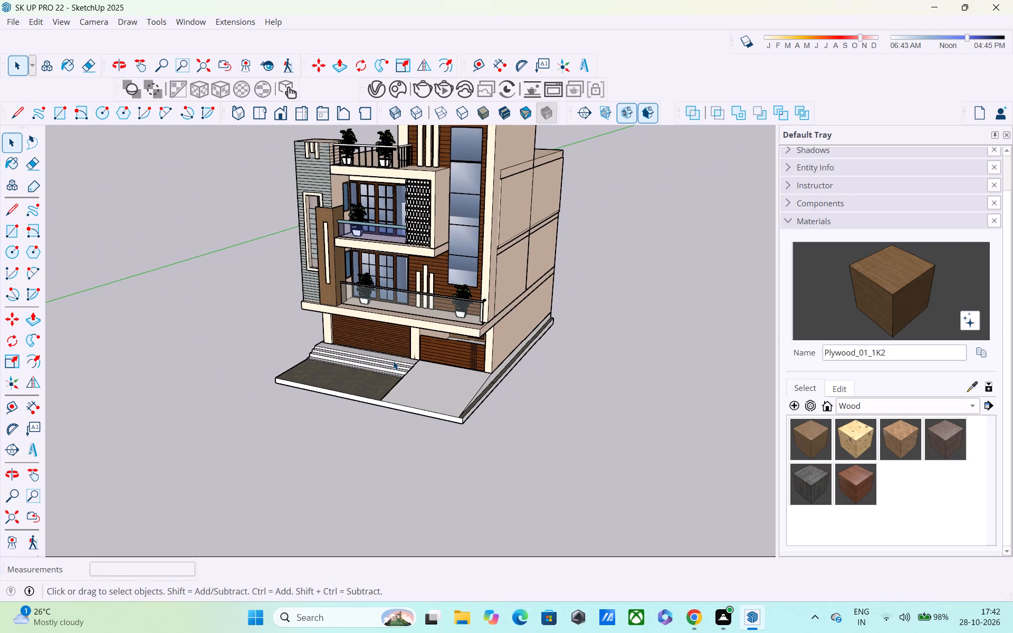
{"action": "key", "text": "ctrl+s"}
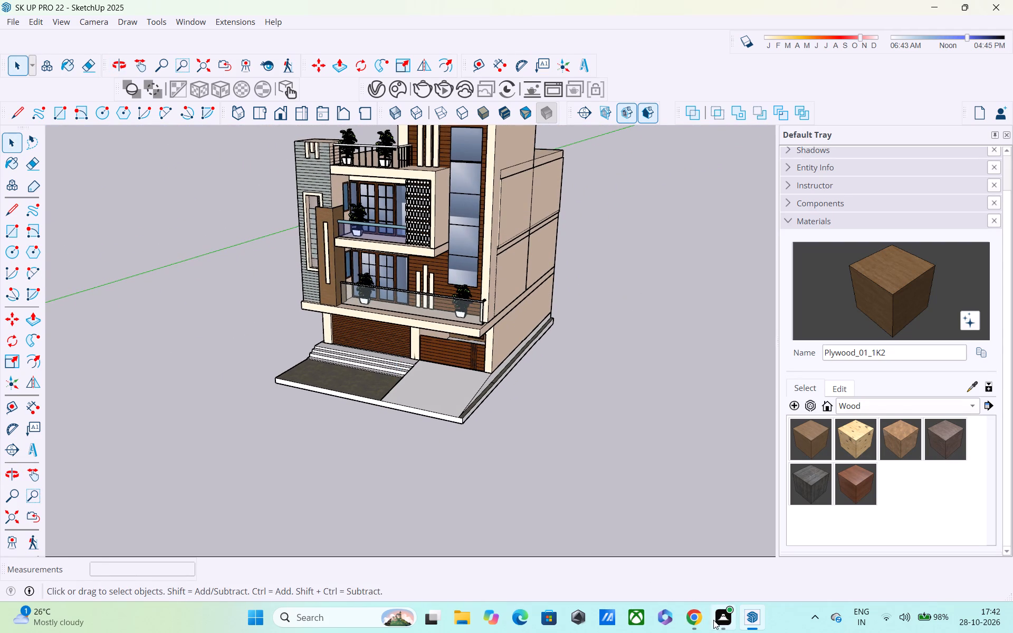